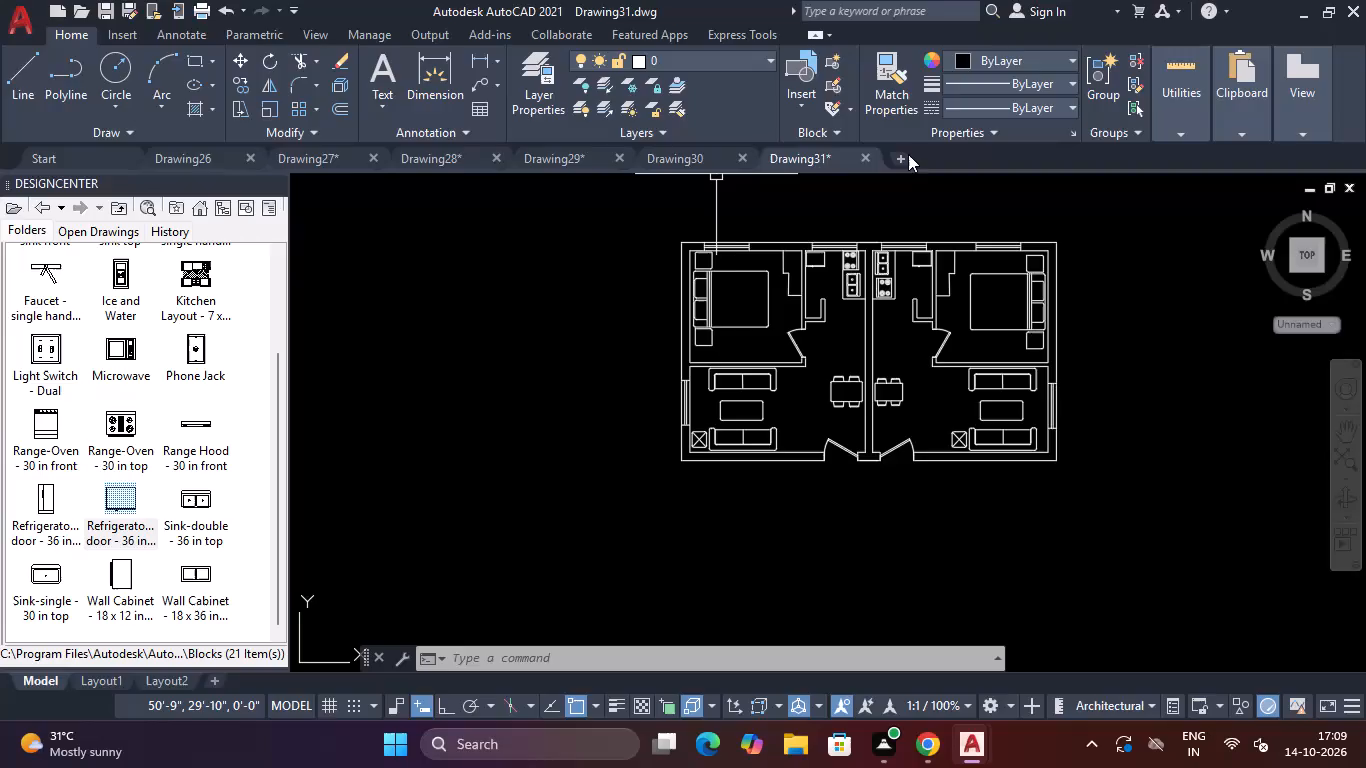
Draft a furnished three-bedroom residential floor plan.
Create a new blank drawing and turn off its background grid.
click(900, 157)
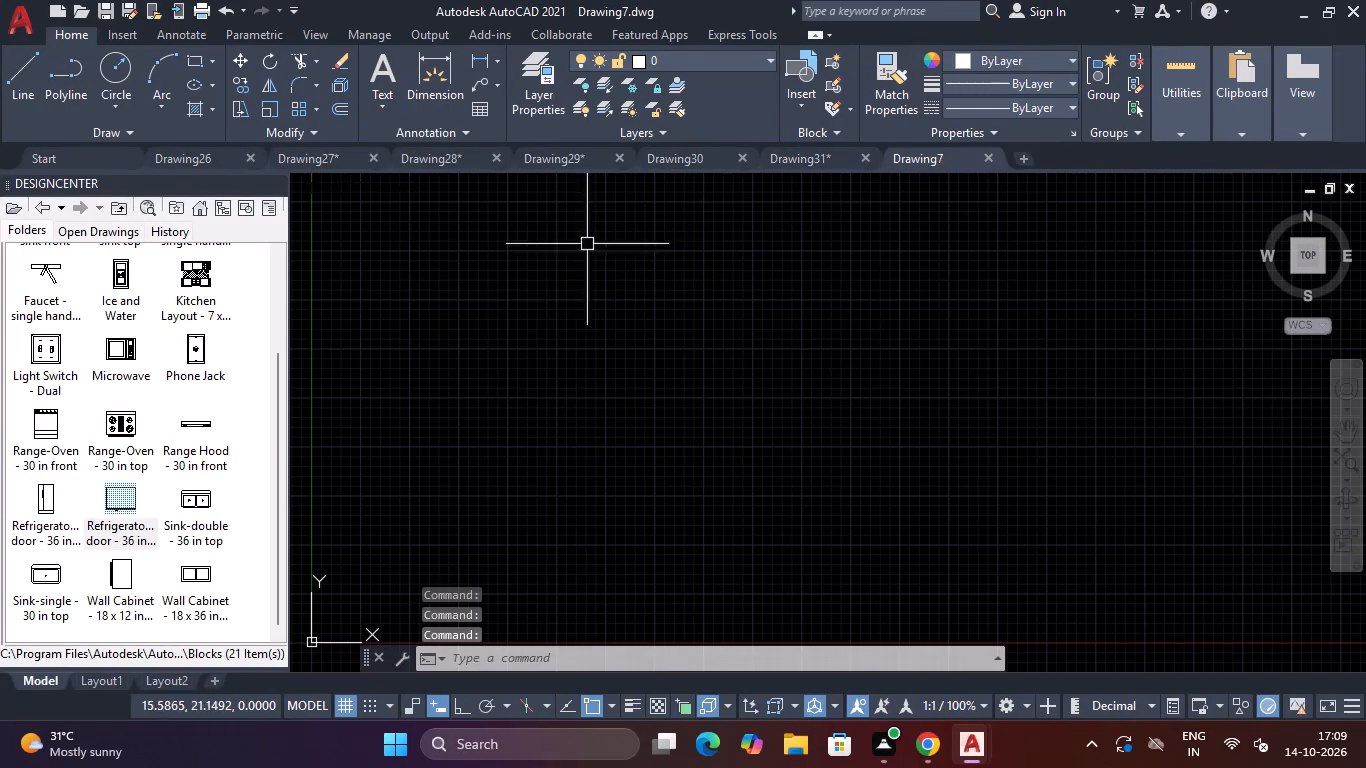
key(F7)
key(Escape)
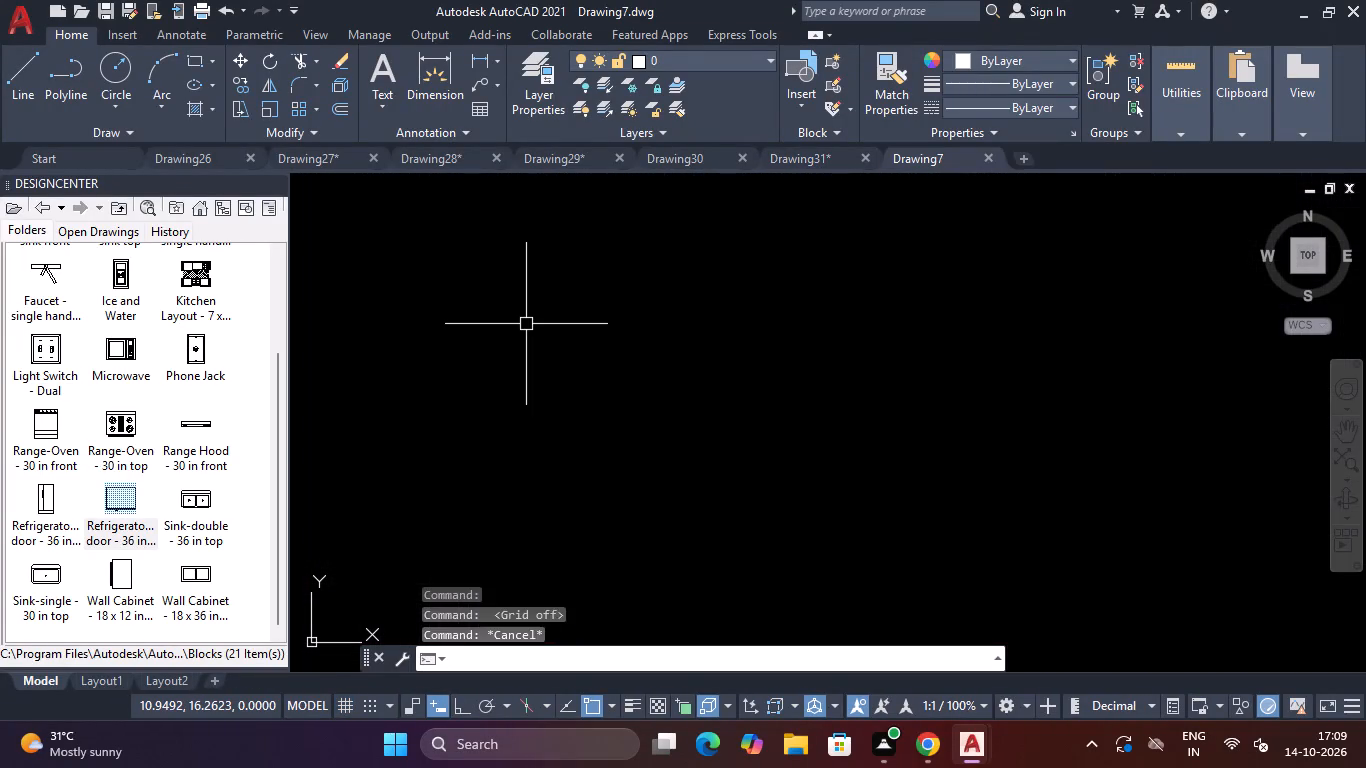
key(Escape)
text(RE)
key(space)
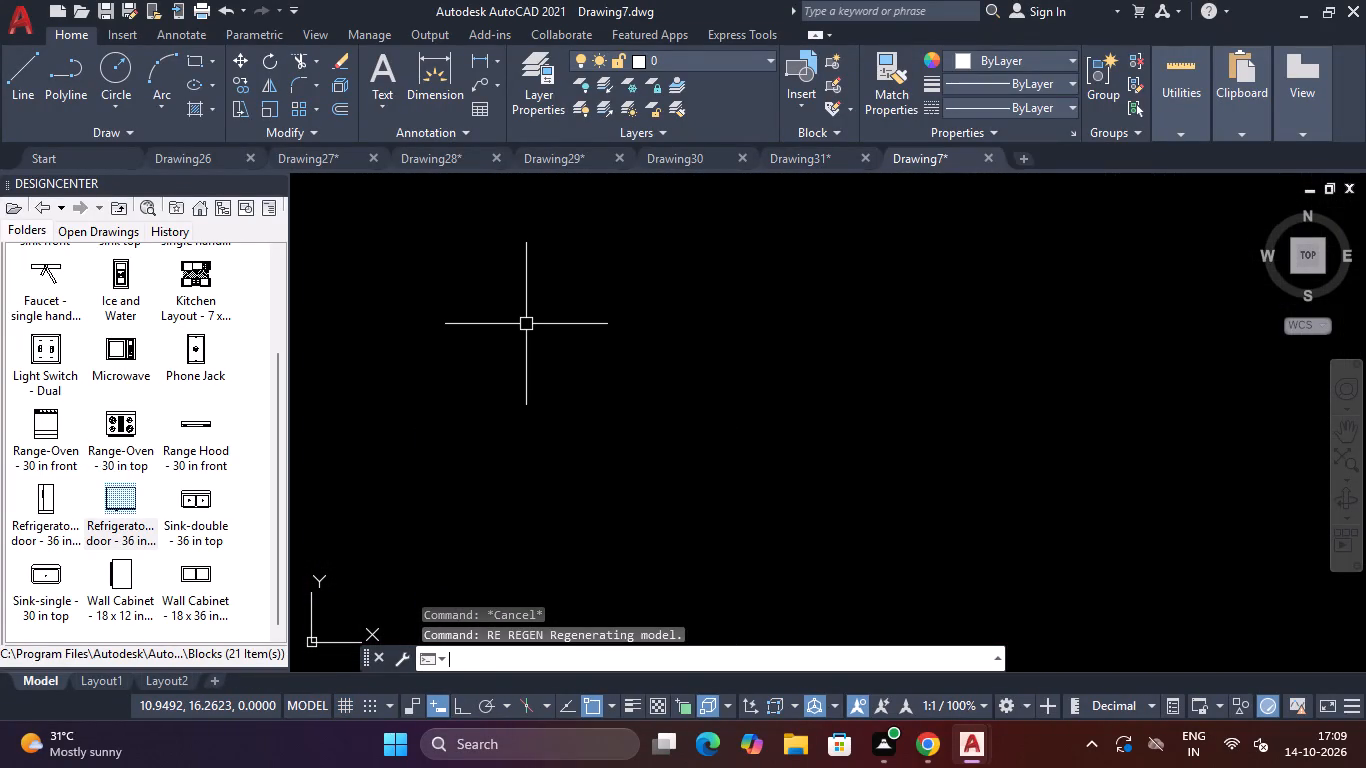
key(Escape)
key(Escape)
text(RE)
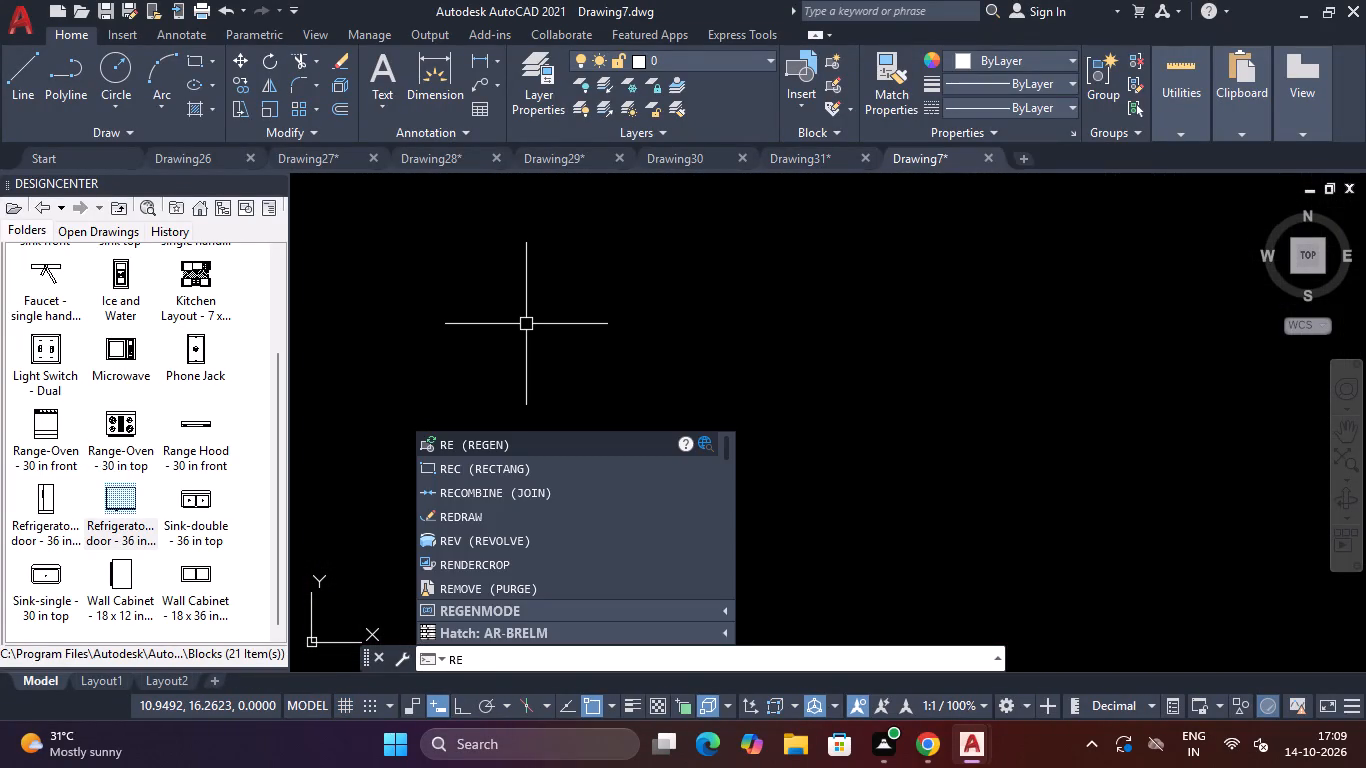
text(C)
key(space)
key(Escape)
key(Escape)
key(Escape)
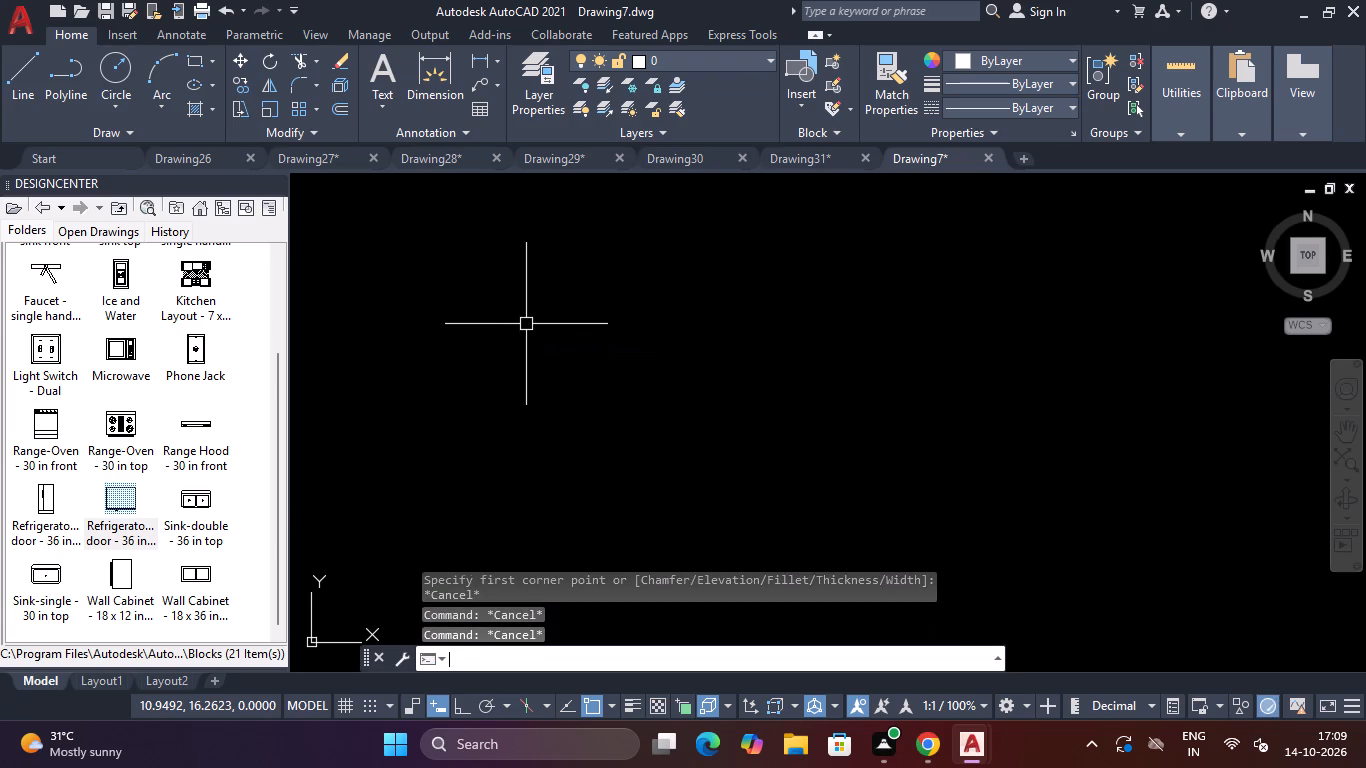
Configure the drawing units to Architectural length with a precision of 0'-0".
text(UN)
key(space)
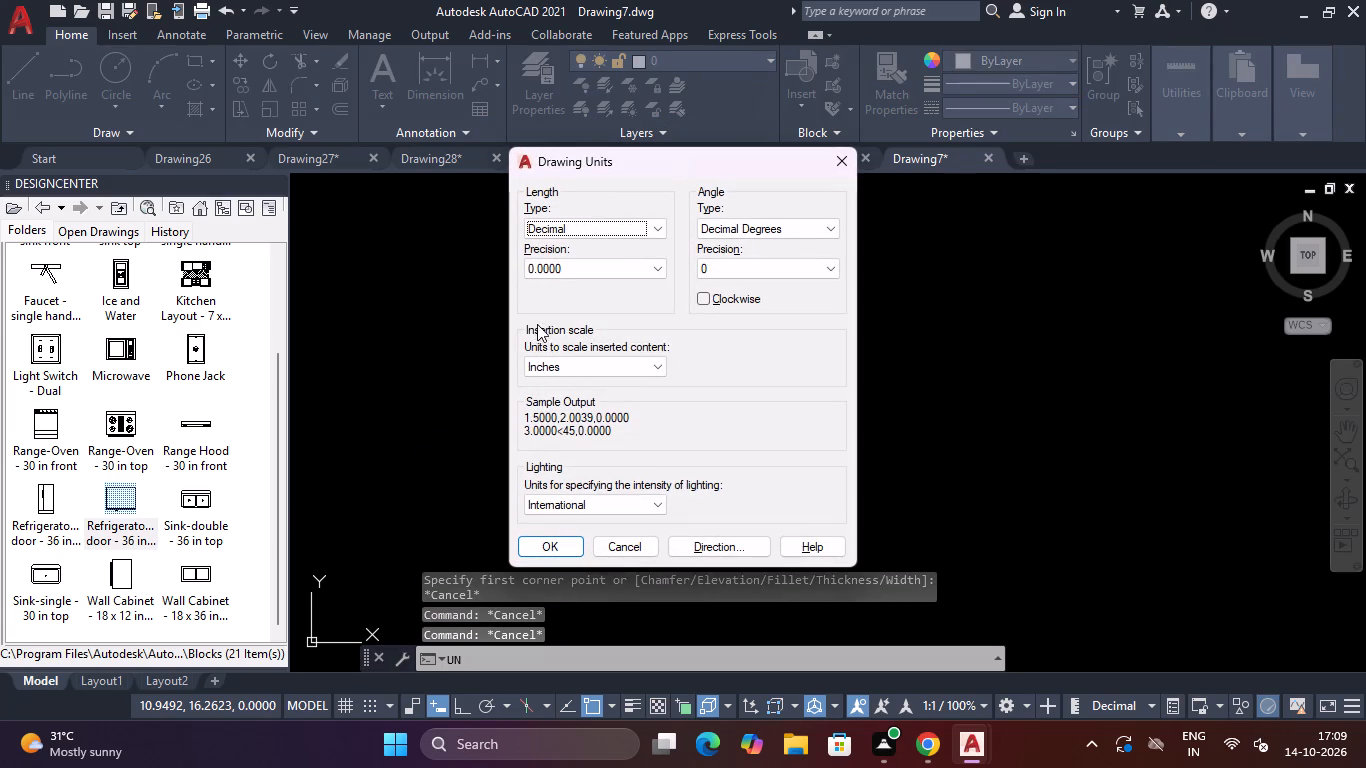
click(582, 231)
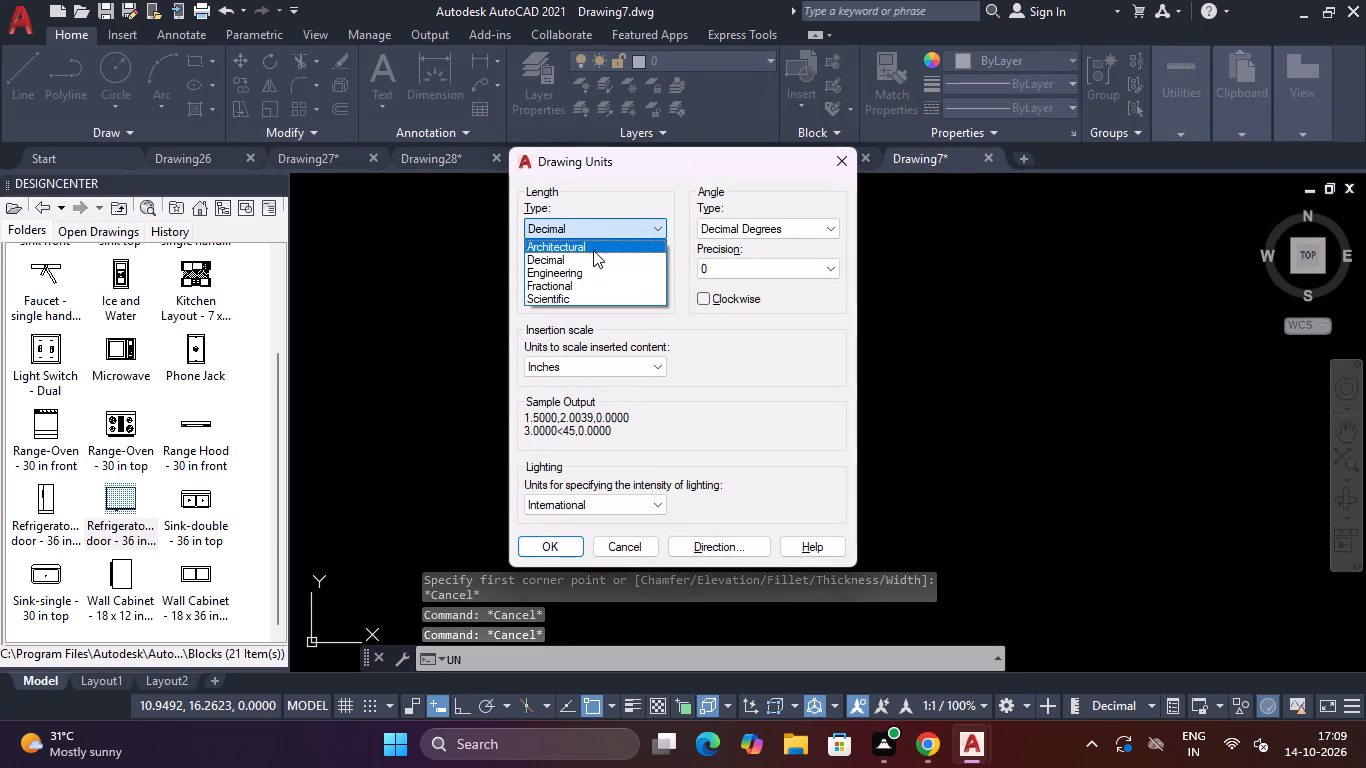
click(593, 246)
click(590, 273)
click(590, 285)
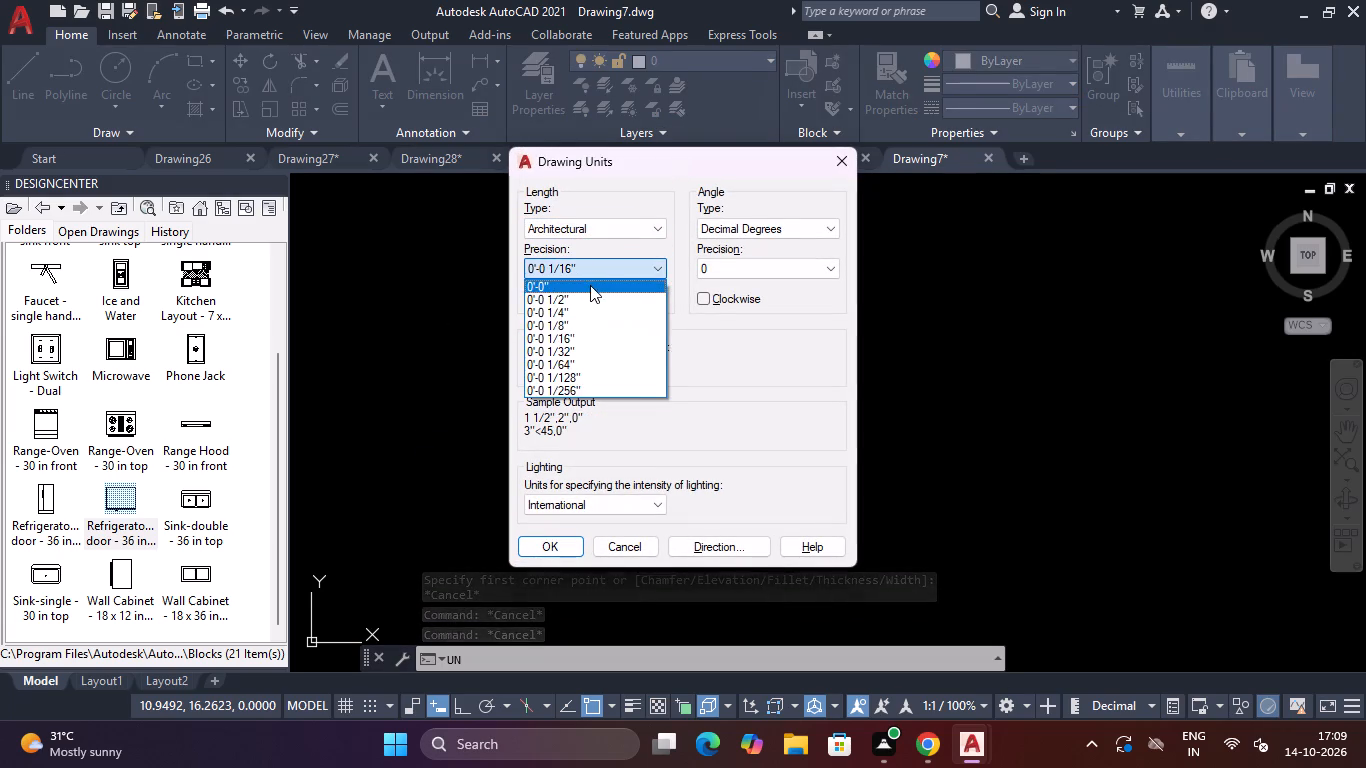
click(559, 549)
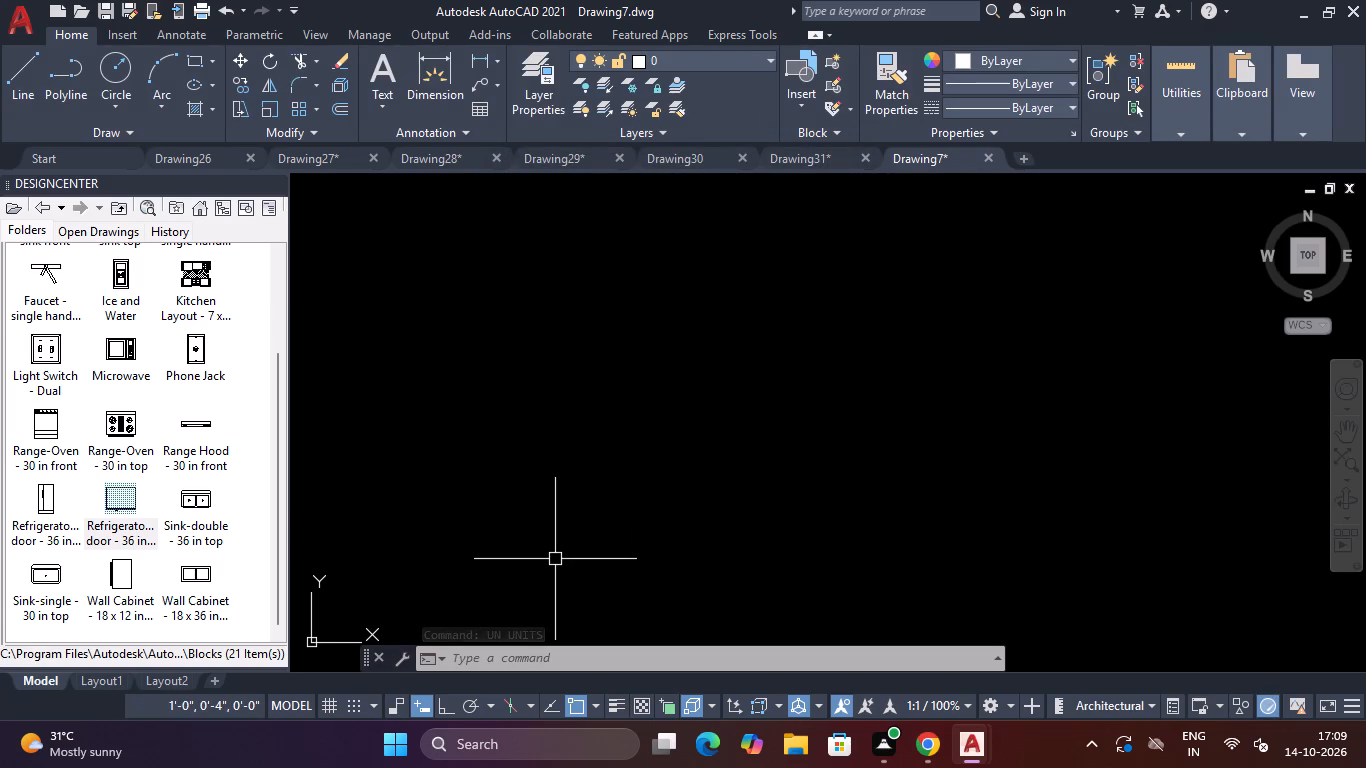
Modify the Standard dimension style to use Architectural primary units with a precision of 0'-0".
key(Escape)
key(Escape)
key(d)
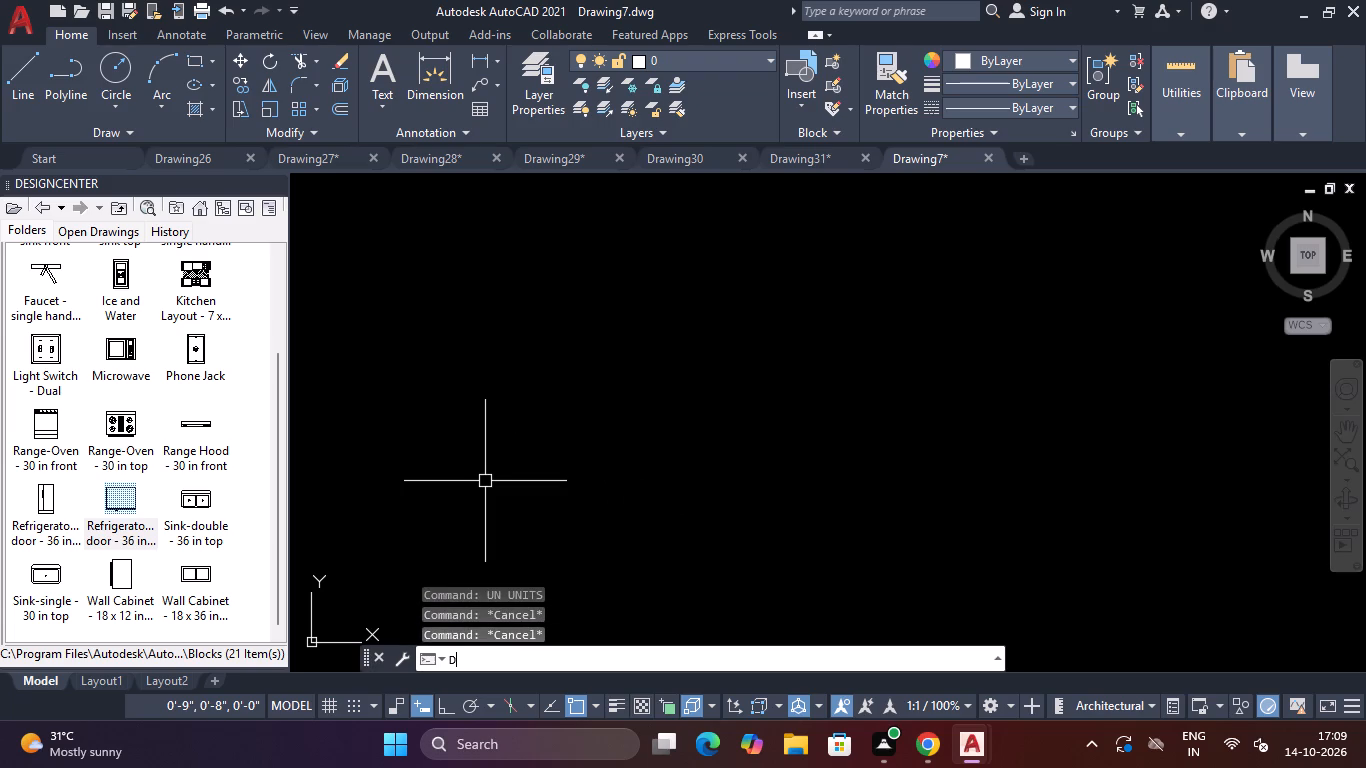
key(space)
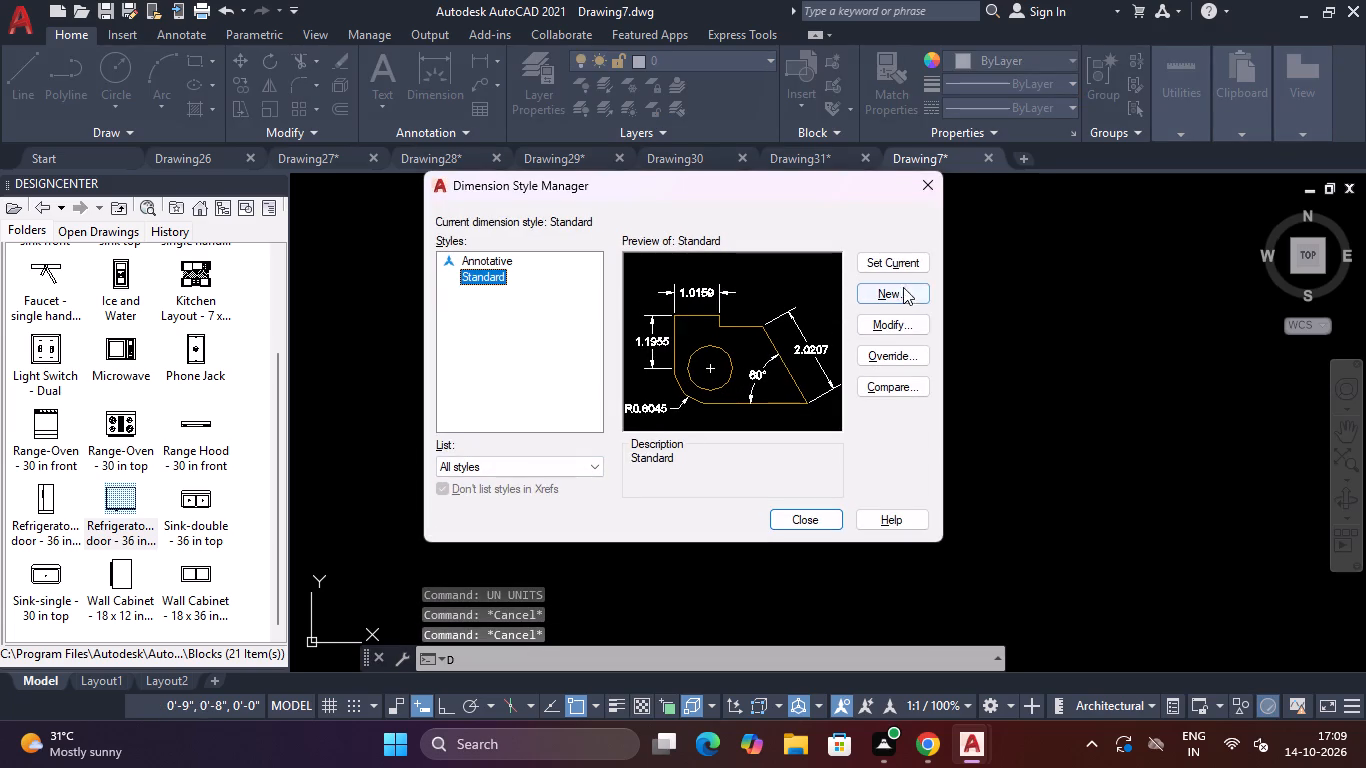
click(903, 324)
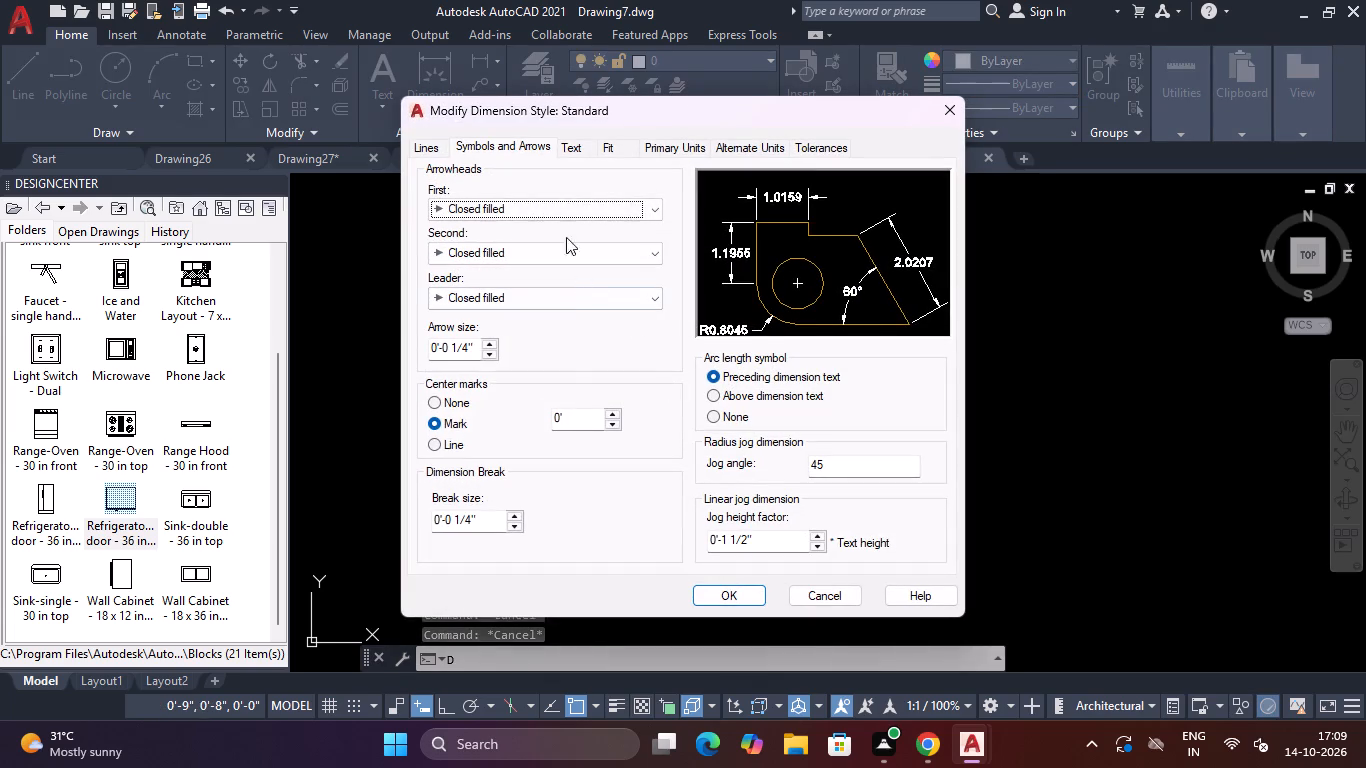
click(660, 148)
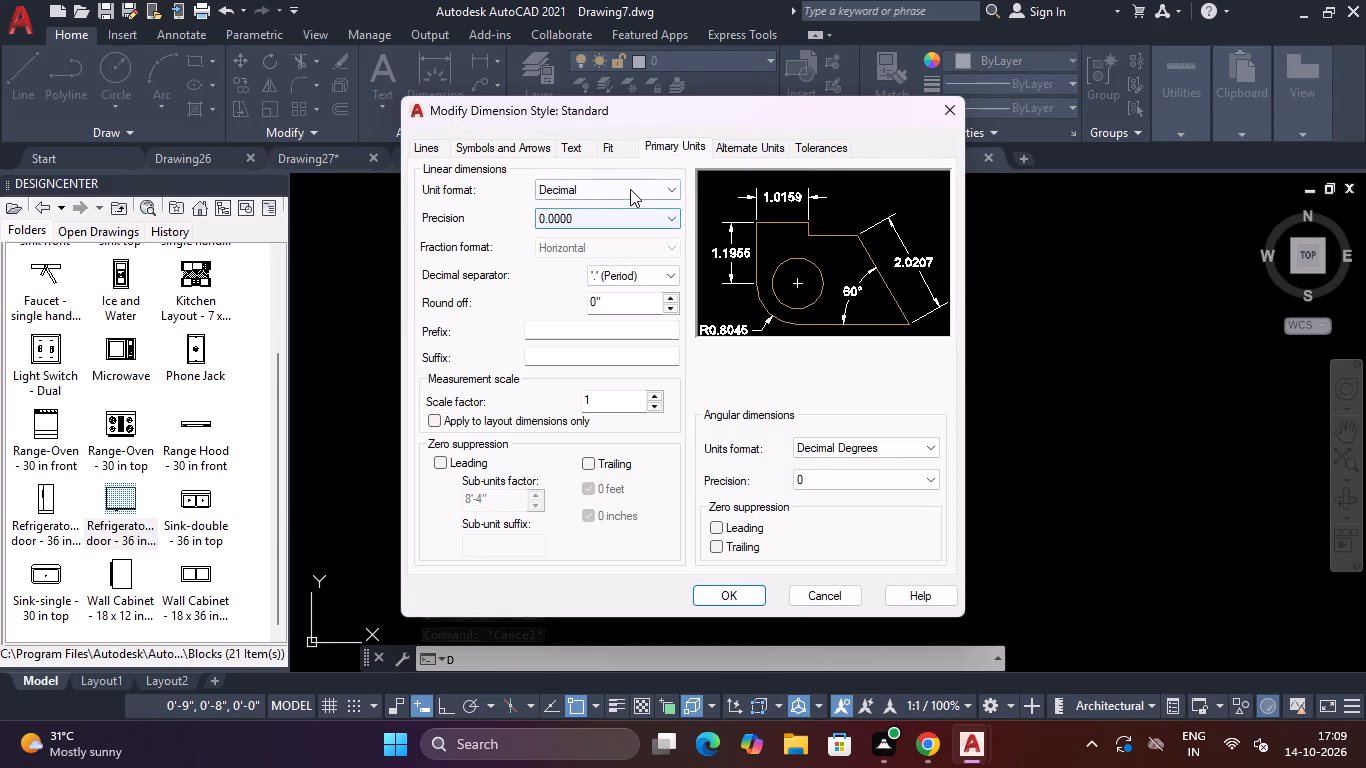
click(631, 186)
click(621, 243)
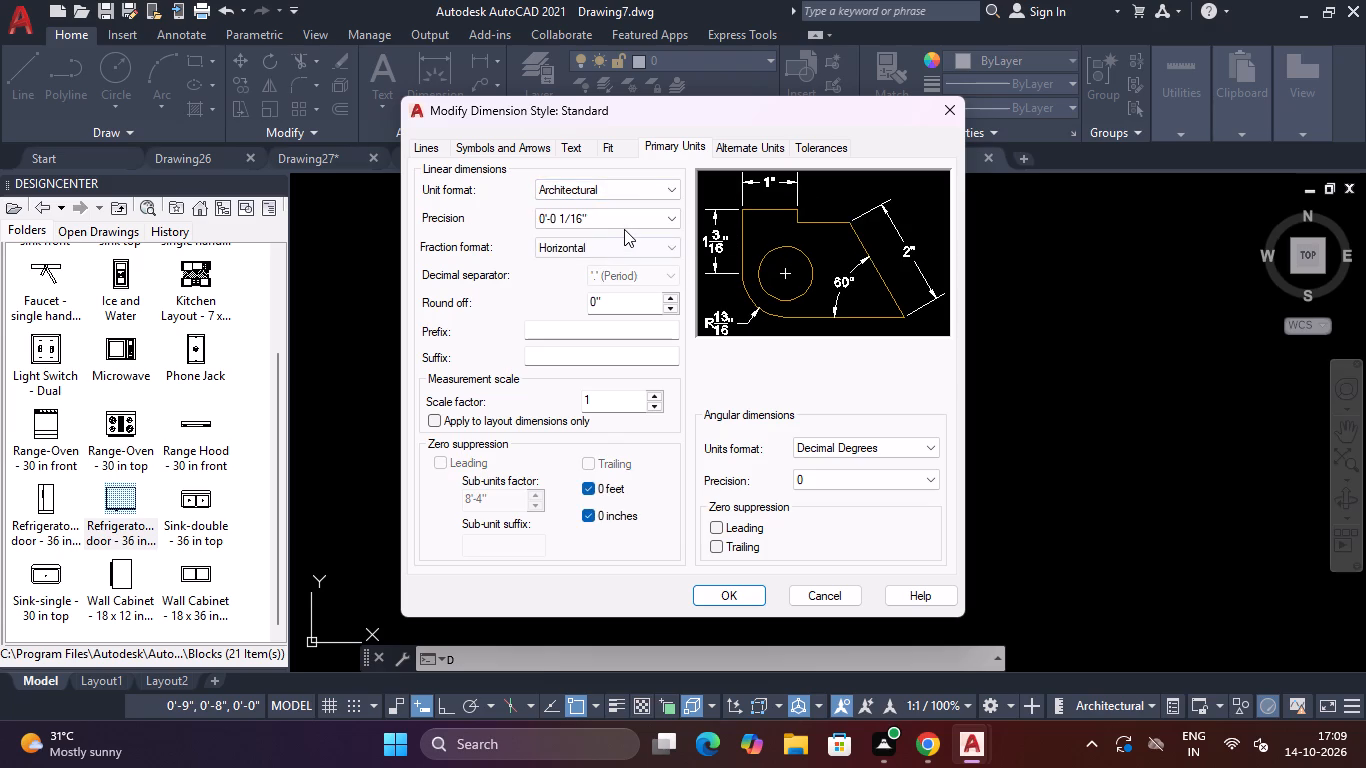
click(626, 222)
click(624, 239)
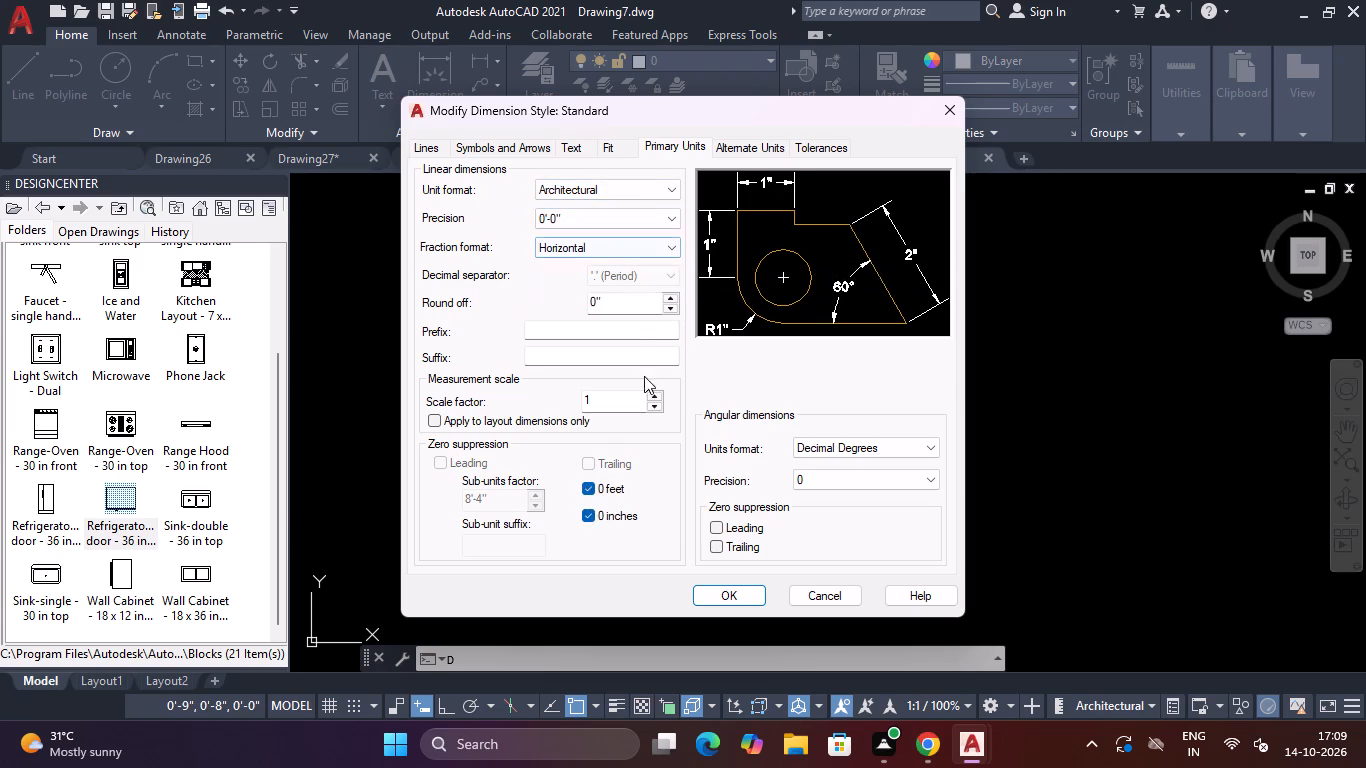
Set the Standard dimension style's text height to 6".
click(614, 143)
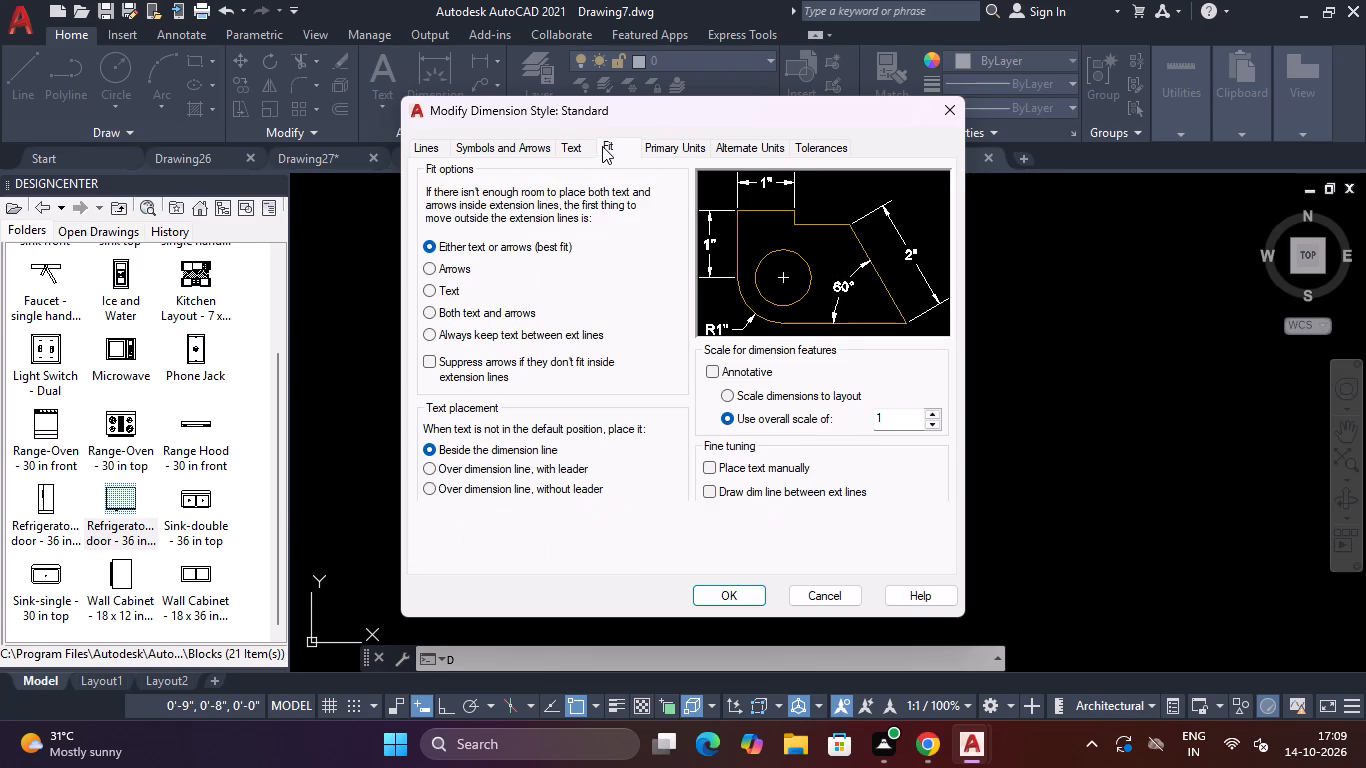
click(581, 146)
drag(657, 289, 593, 292)
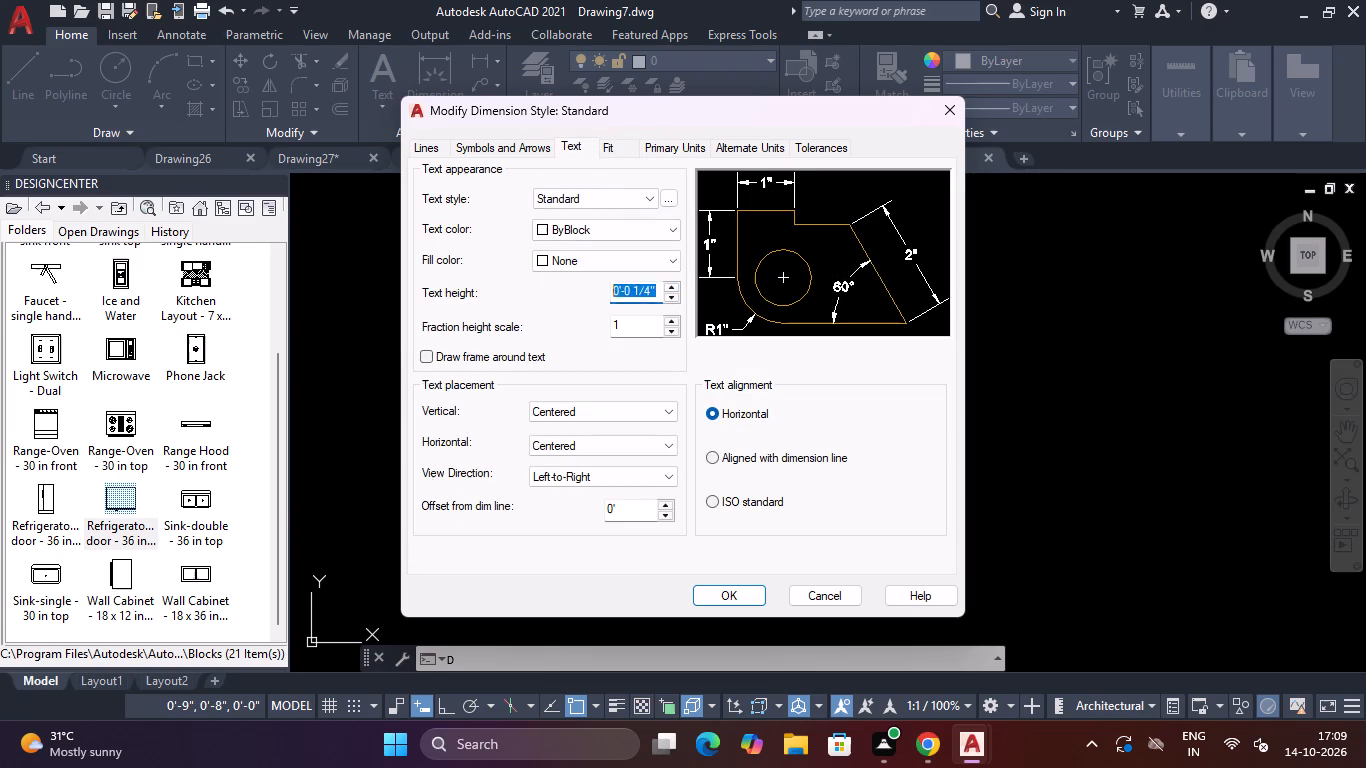
drag(593, 292, 573, 292)
key(BackSpace)
key(6)
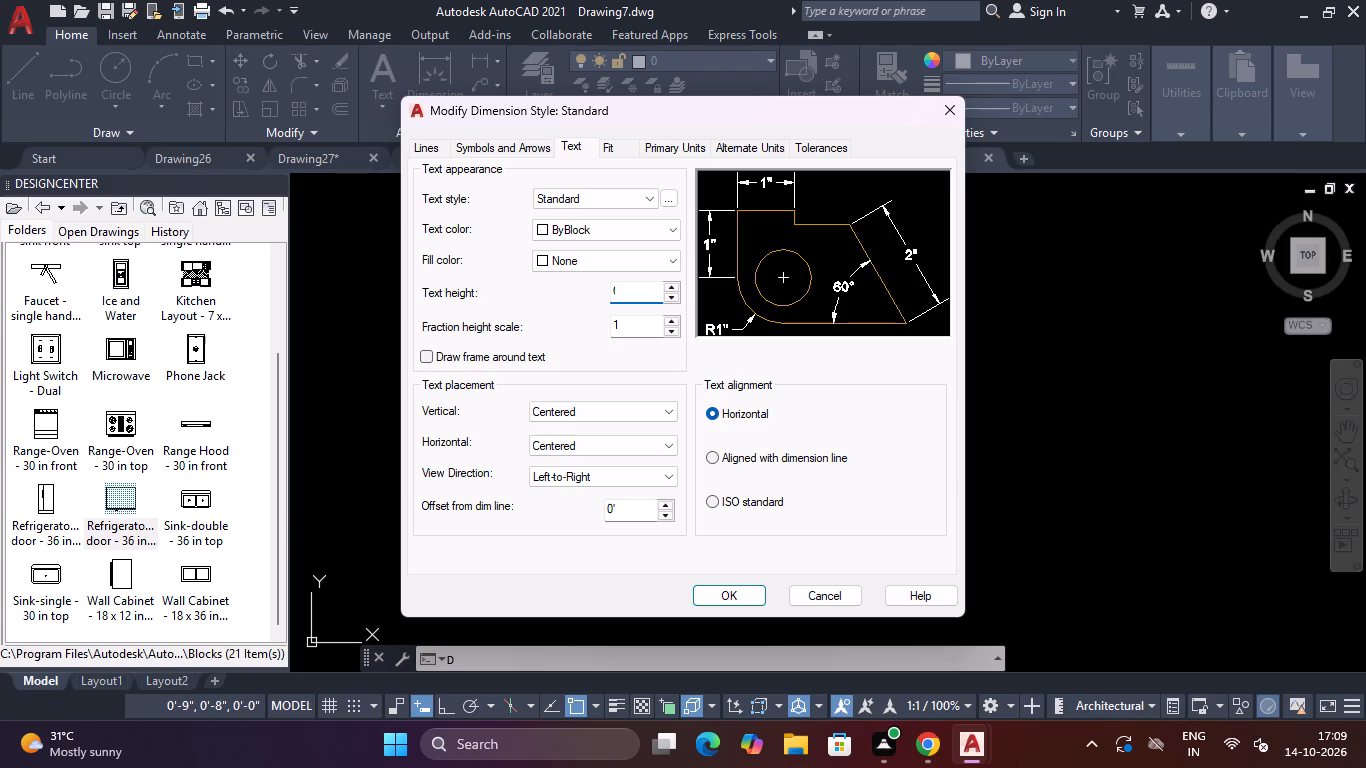
key(shift+quotedbl)
key(Return)
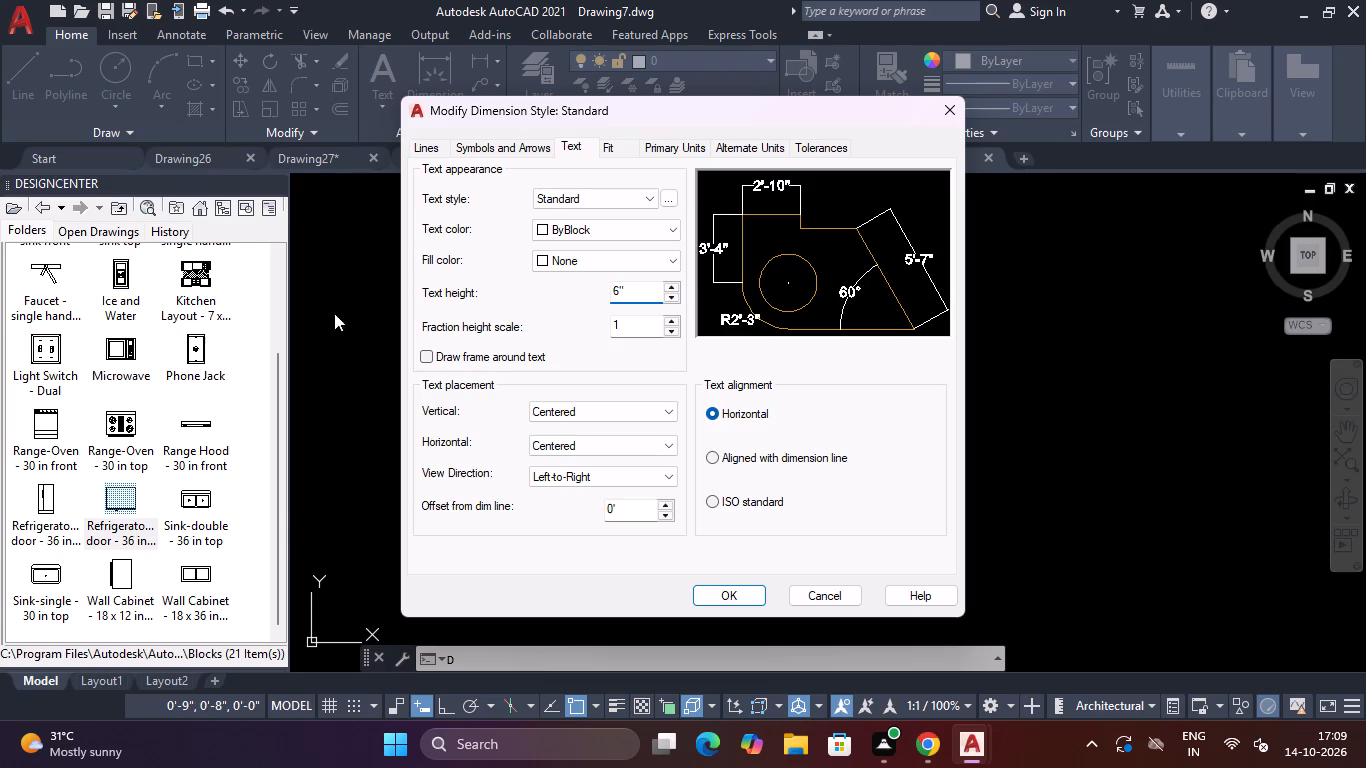
Set the Standard dimension style's arrow size to 6".
click(470, 142)
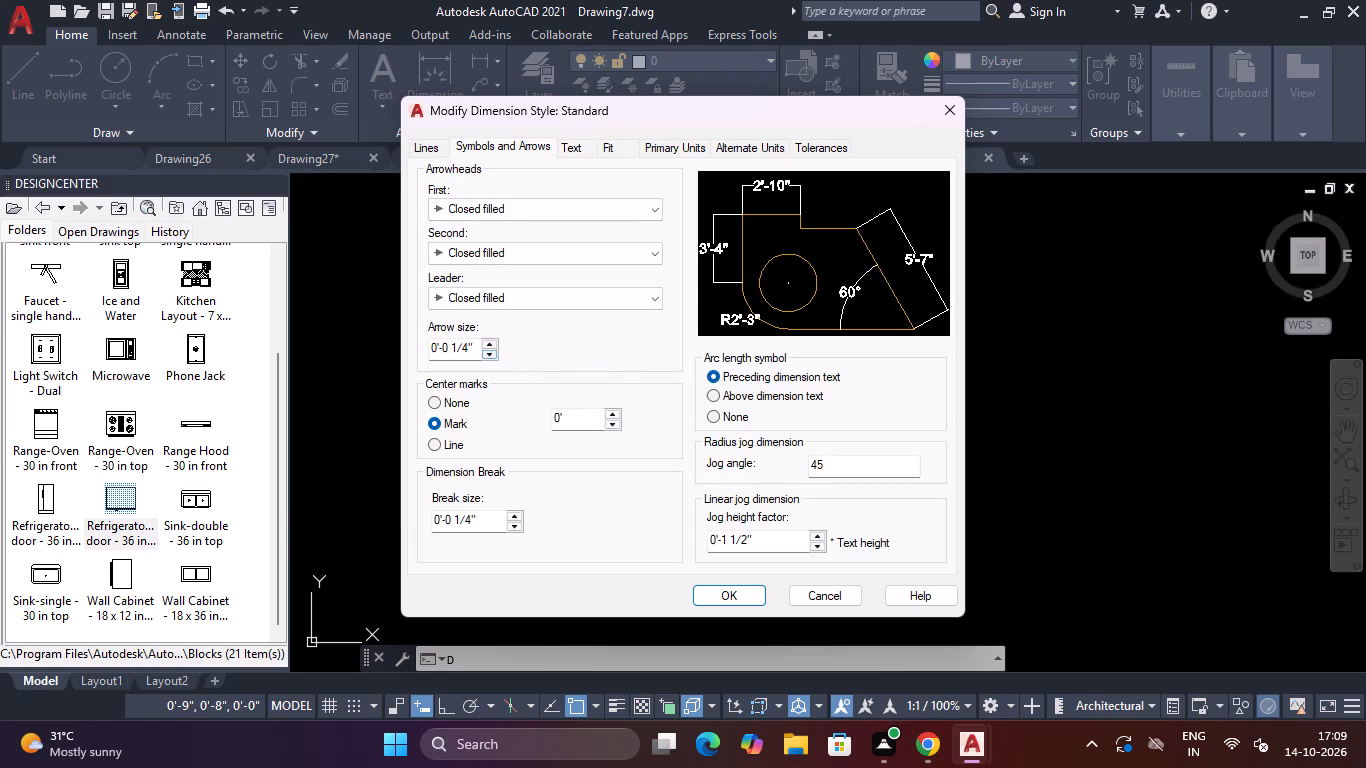
drag(477, 345, 339, 389)
key(BackSpace)
key(6)
key(shift+quotedbl)
key(Return)
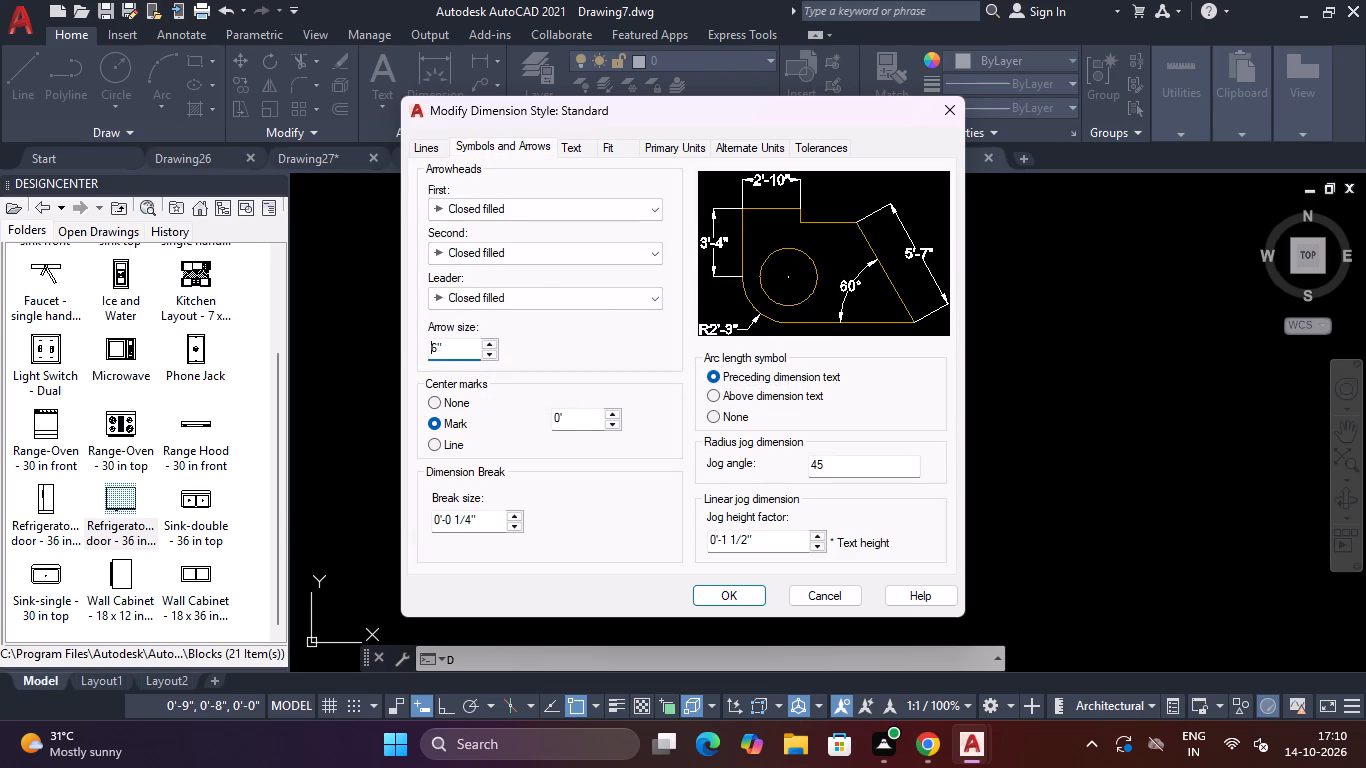
Change the first, second and leader arrowheads to Oblique and apply the dimension style changes.
click(553, 207)
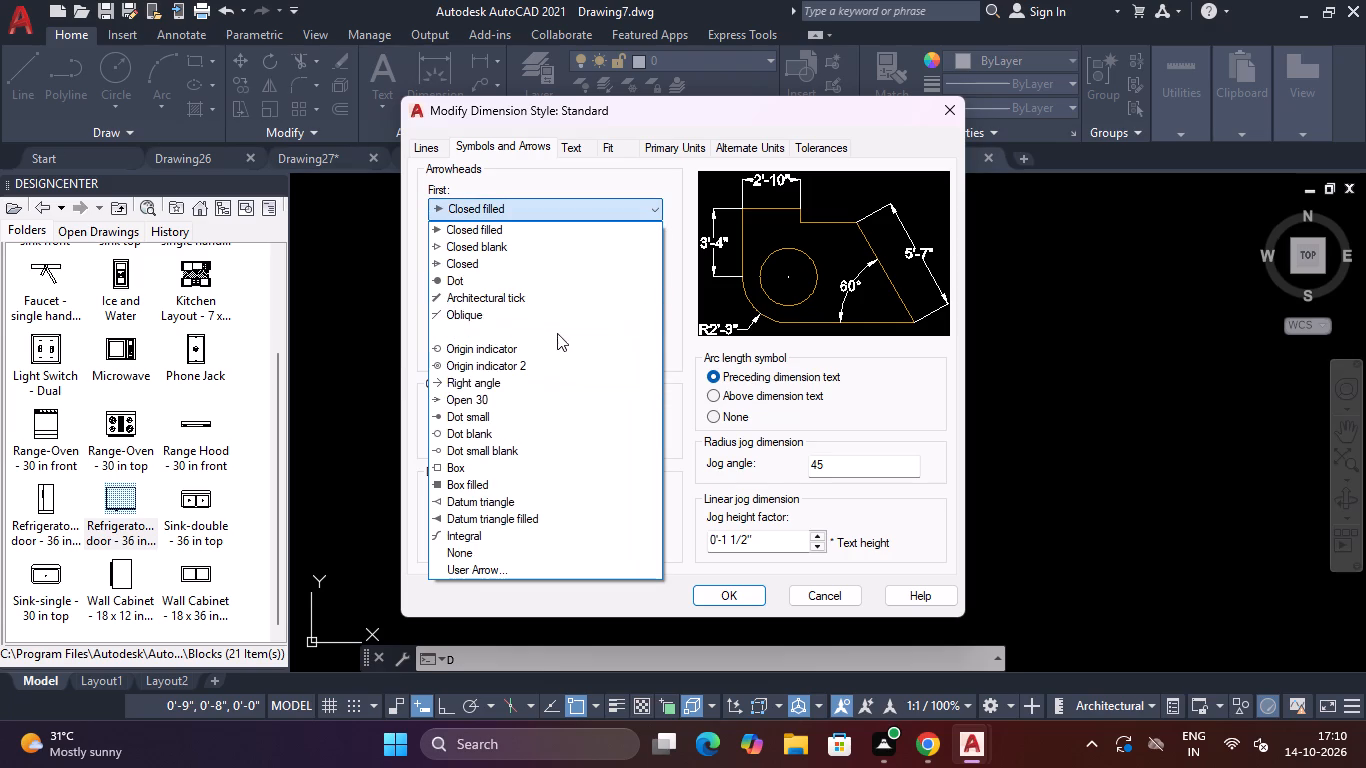
click(557, 314)
click(562, 296)
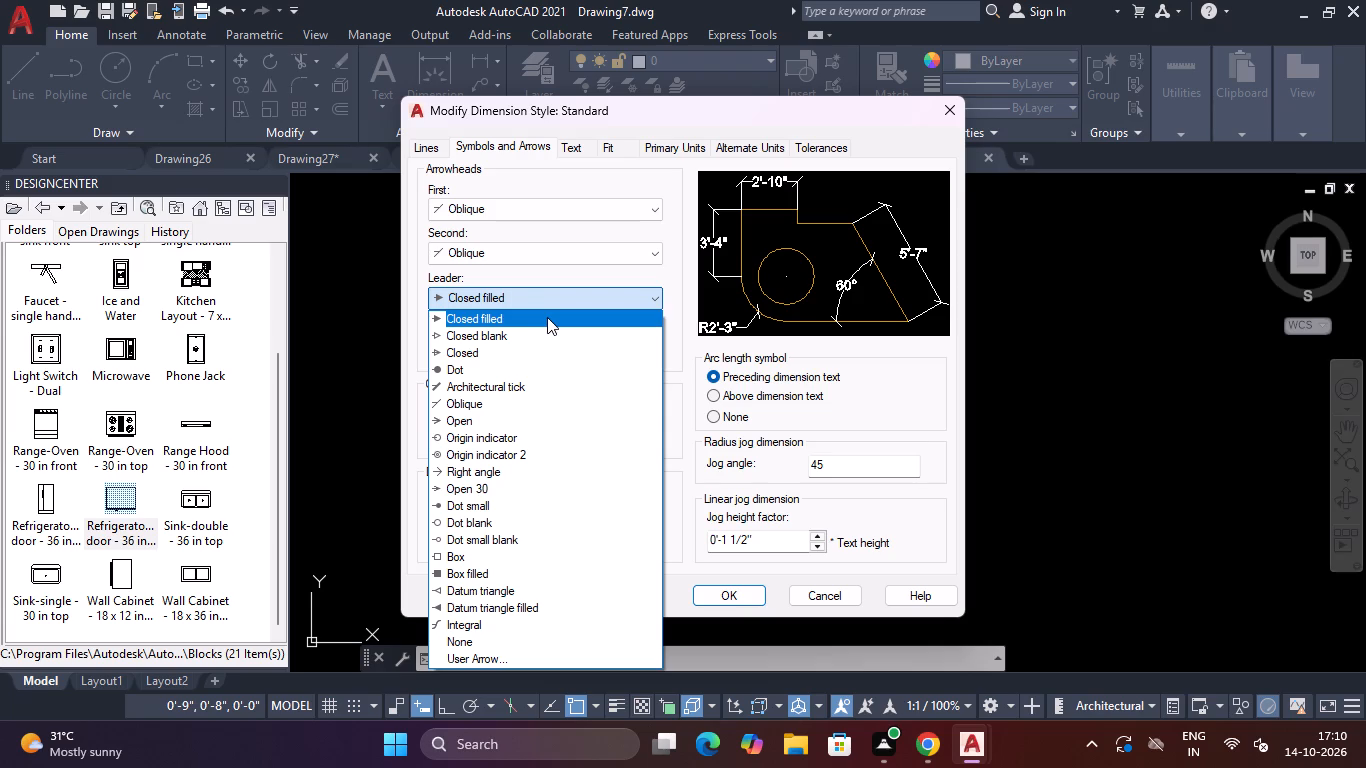
click(527, 412)
click(706, 597)
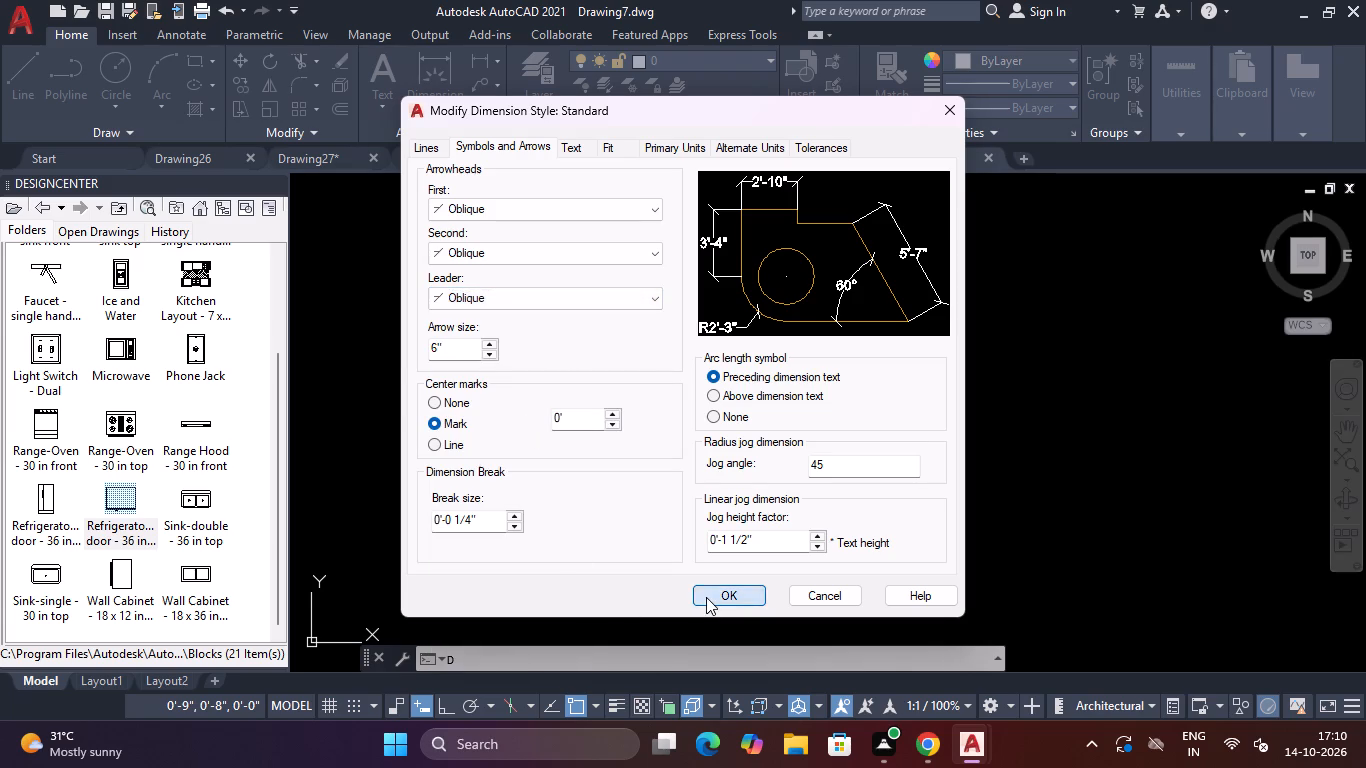
Make the Standard dimension style current and close the Dimension Style Manager.
triple_click(900, 264)
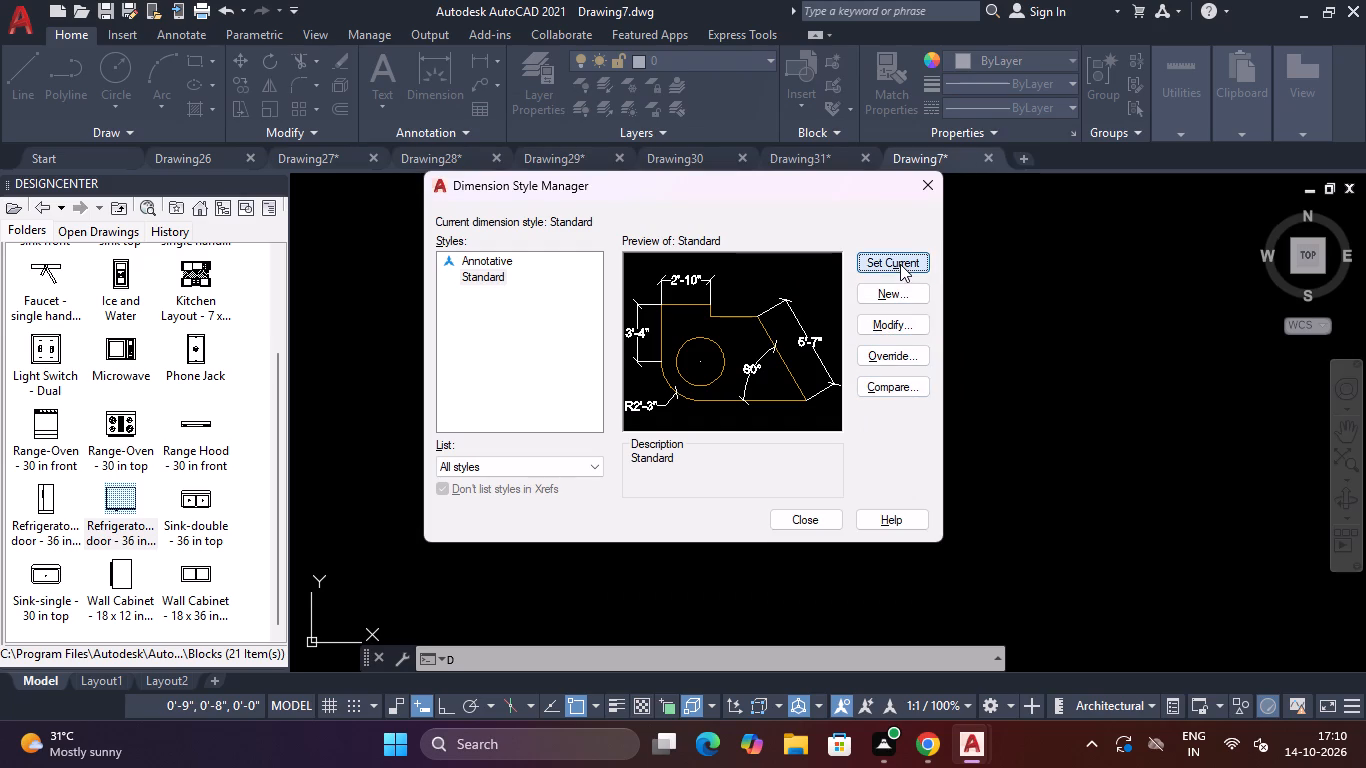
click(900, 264)
click(813, 525)
key(Escape)
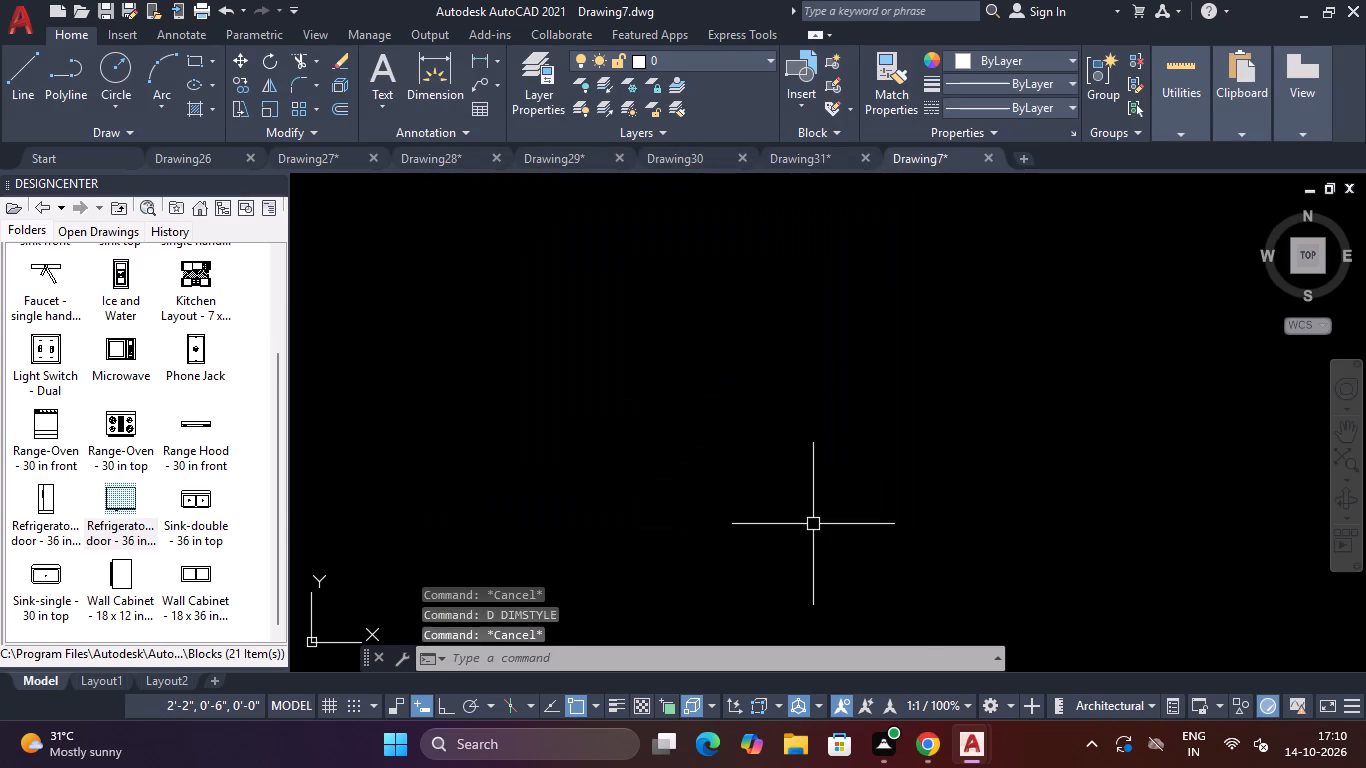
key(Escape)
key(Escape)
Draw a rectangle 20' wide and 25' high as the plan's outer outline.
text(REC)
key(space)
click(507, 242)
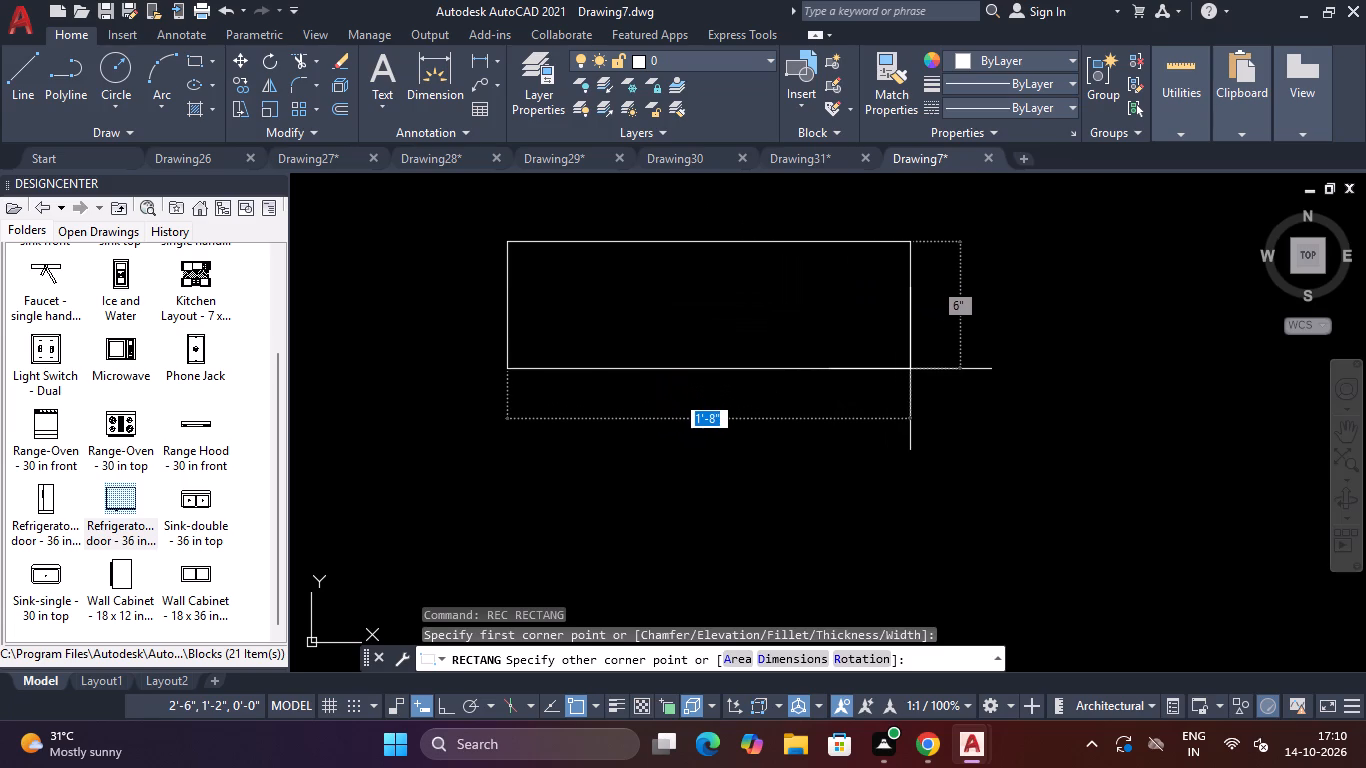
text(20)
key(apostrophe)
key(Tab)
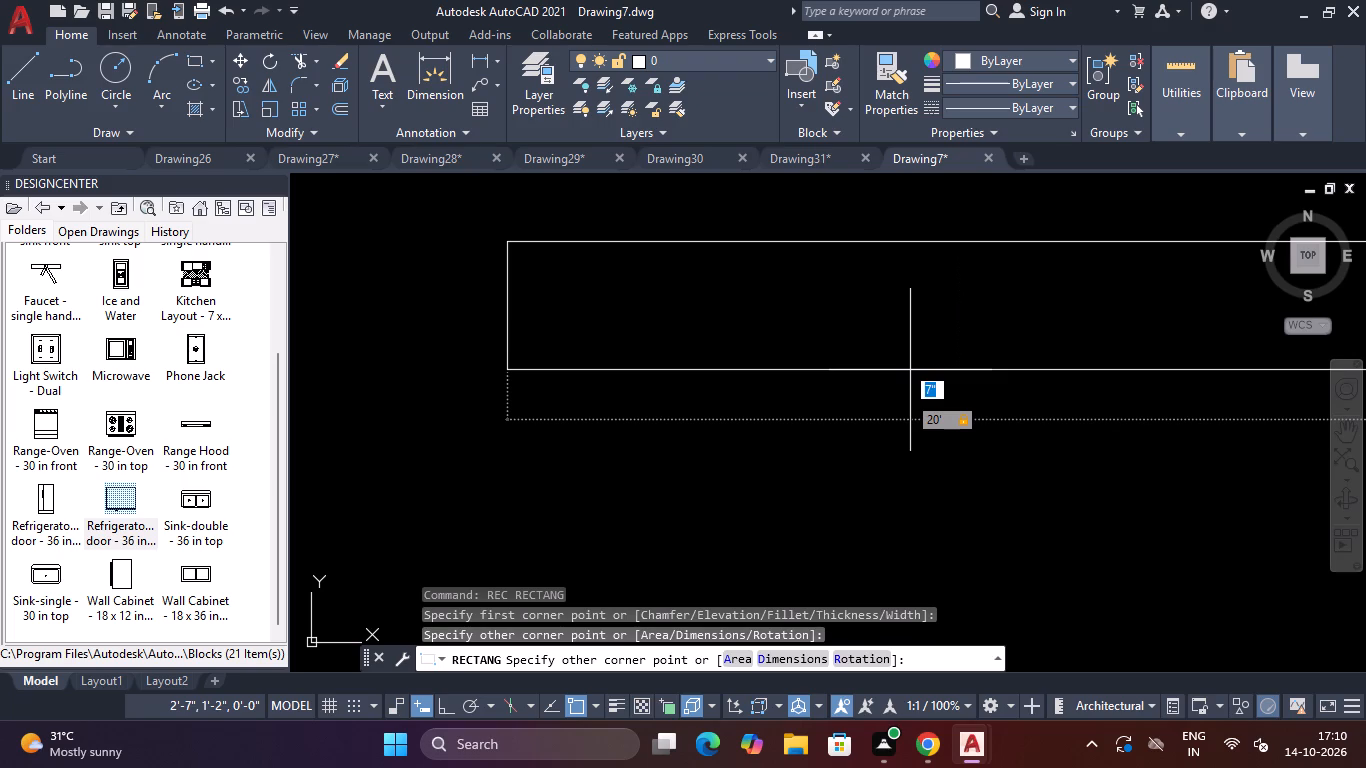
text(25)
key(apostrophe)
key(Return)
Offset the 20' by 25' rectangle outward by 9" to form the outer wall line.
scroll(910, 370, down, 2)
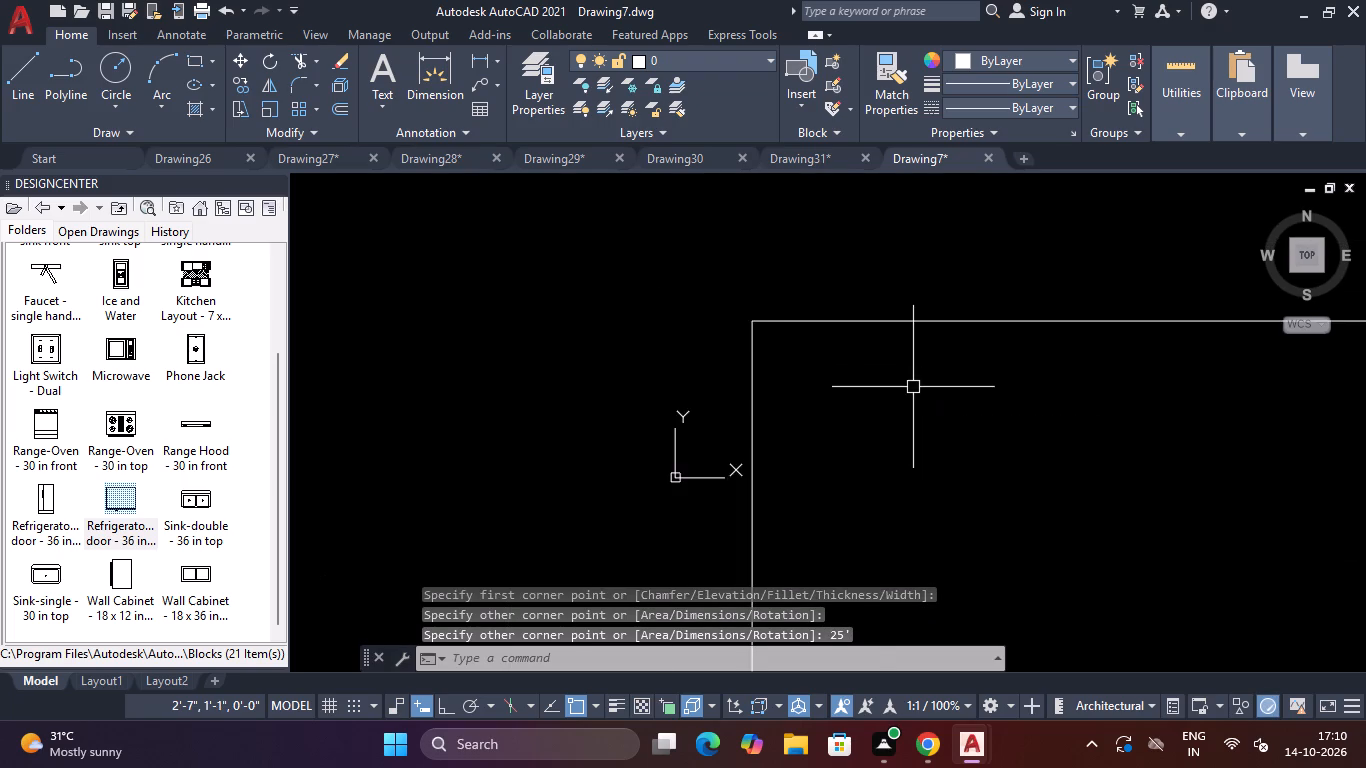
scroll(915, 396, down, 7)
scroll(979, 503, up, 1)
key(Escape)
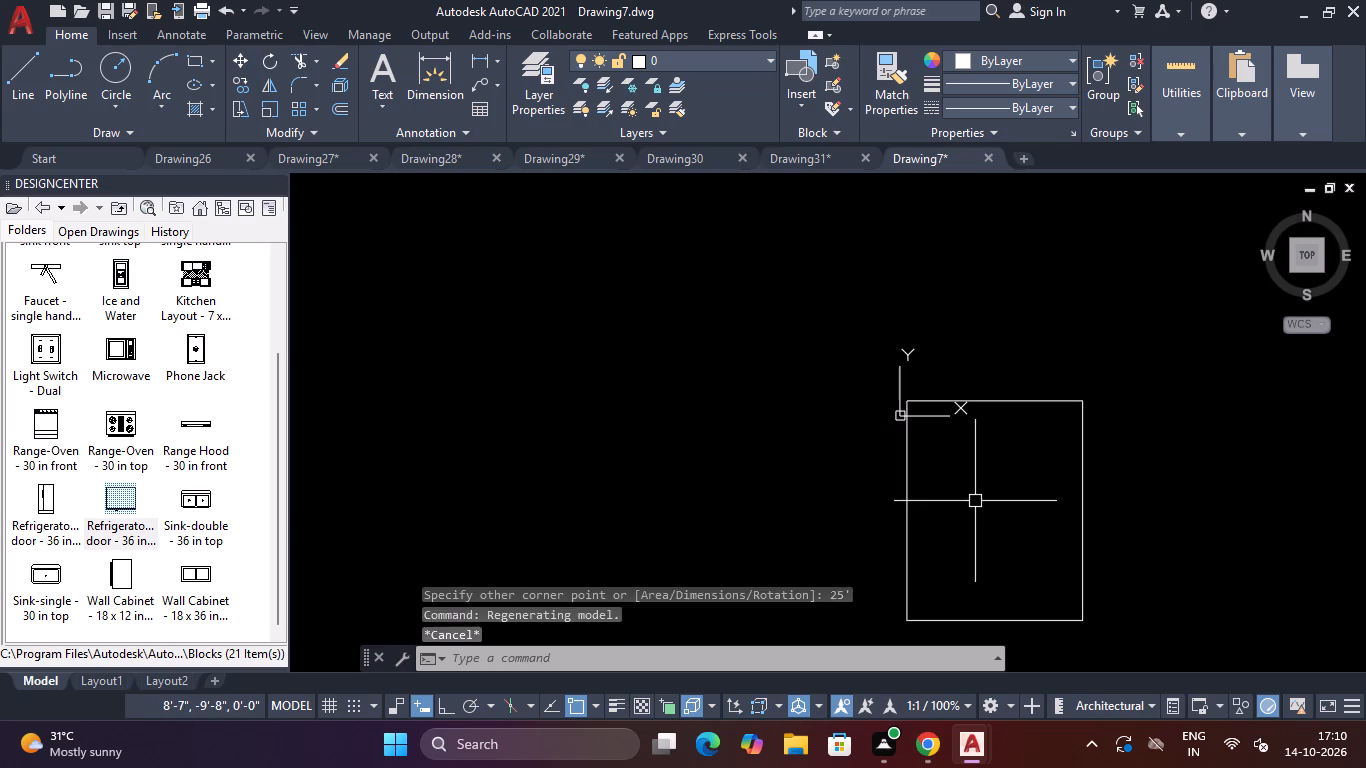
key(Escape)
text(O)
key(space)
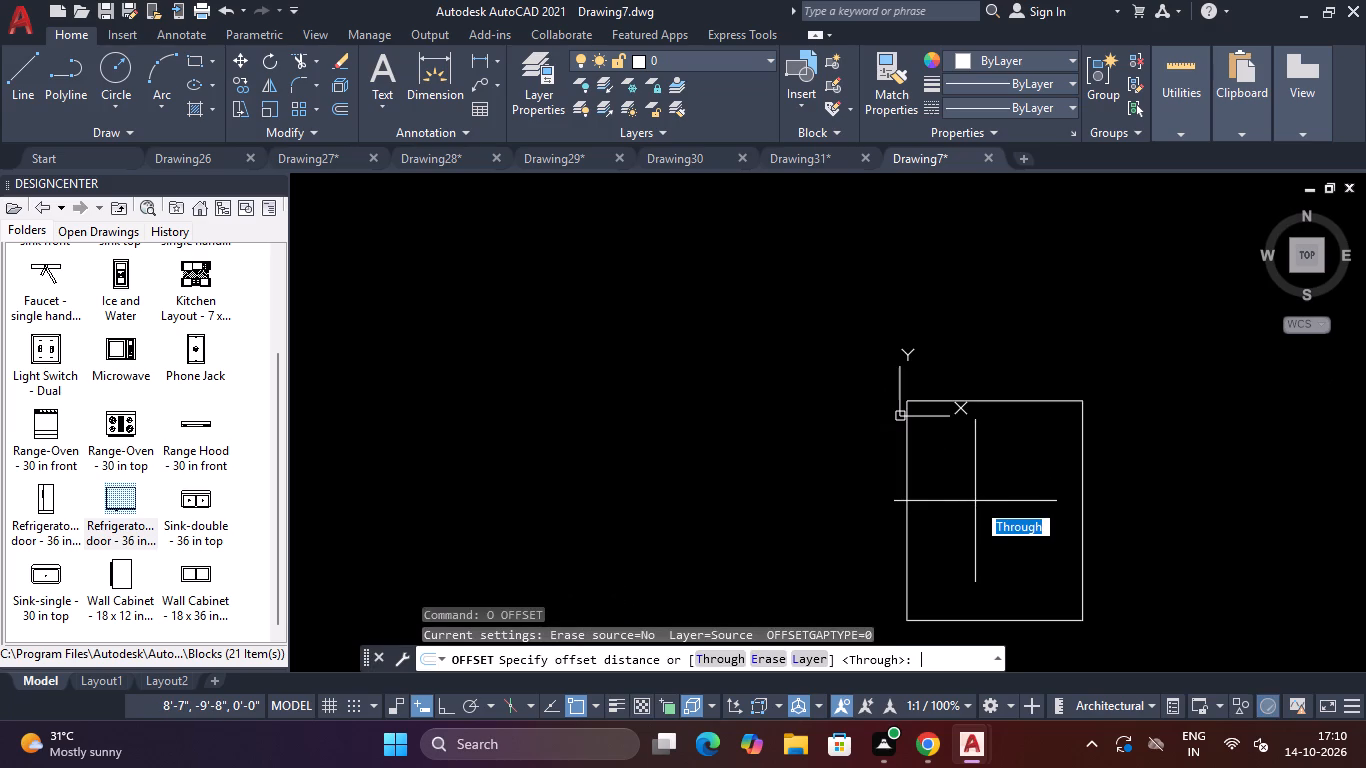
key(9)
key(shift+quotedbl)
key(Return)
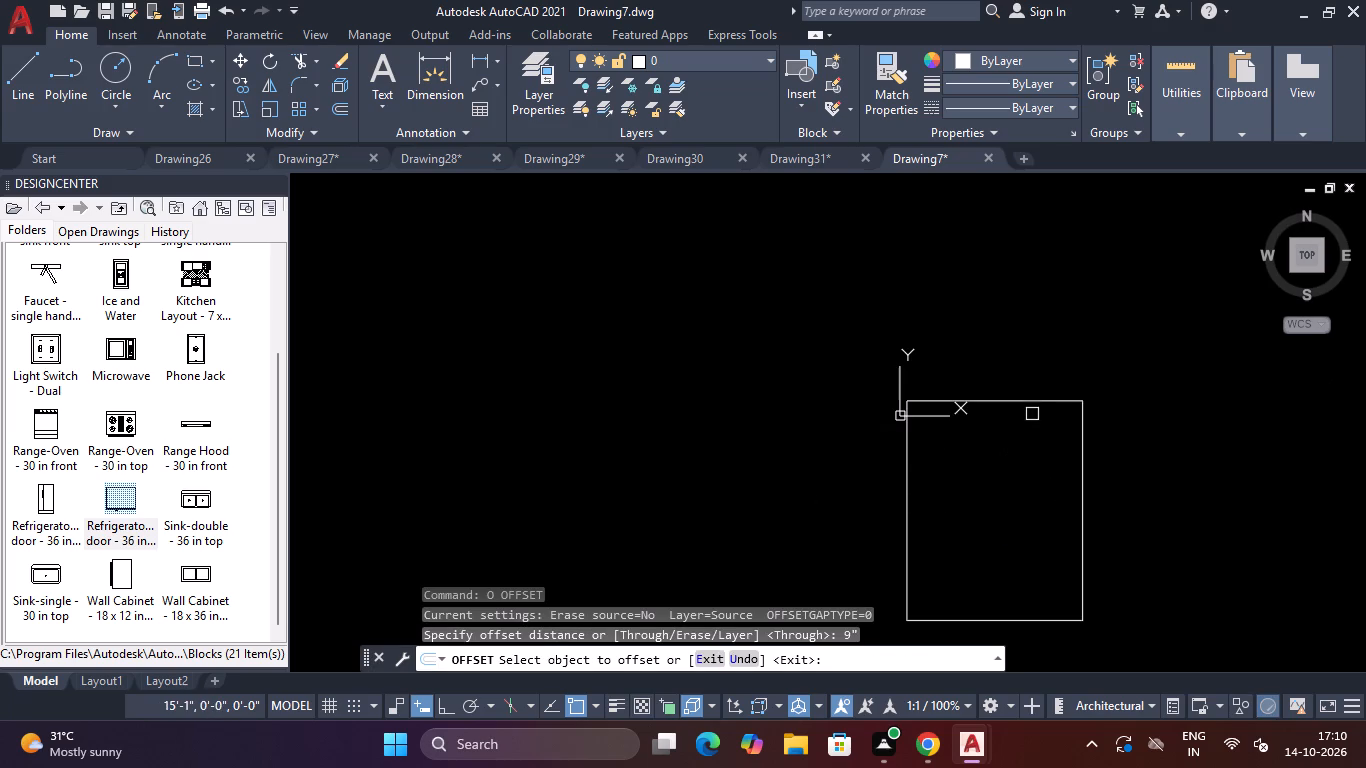
click(1033, 405)
click(1038, 335)
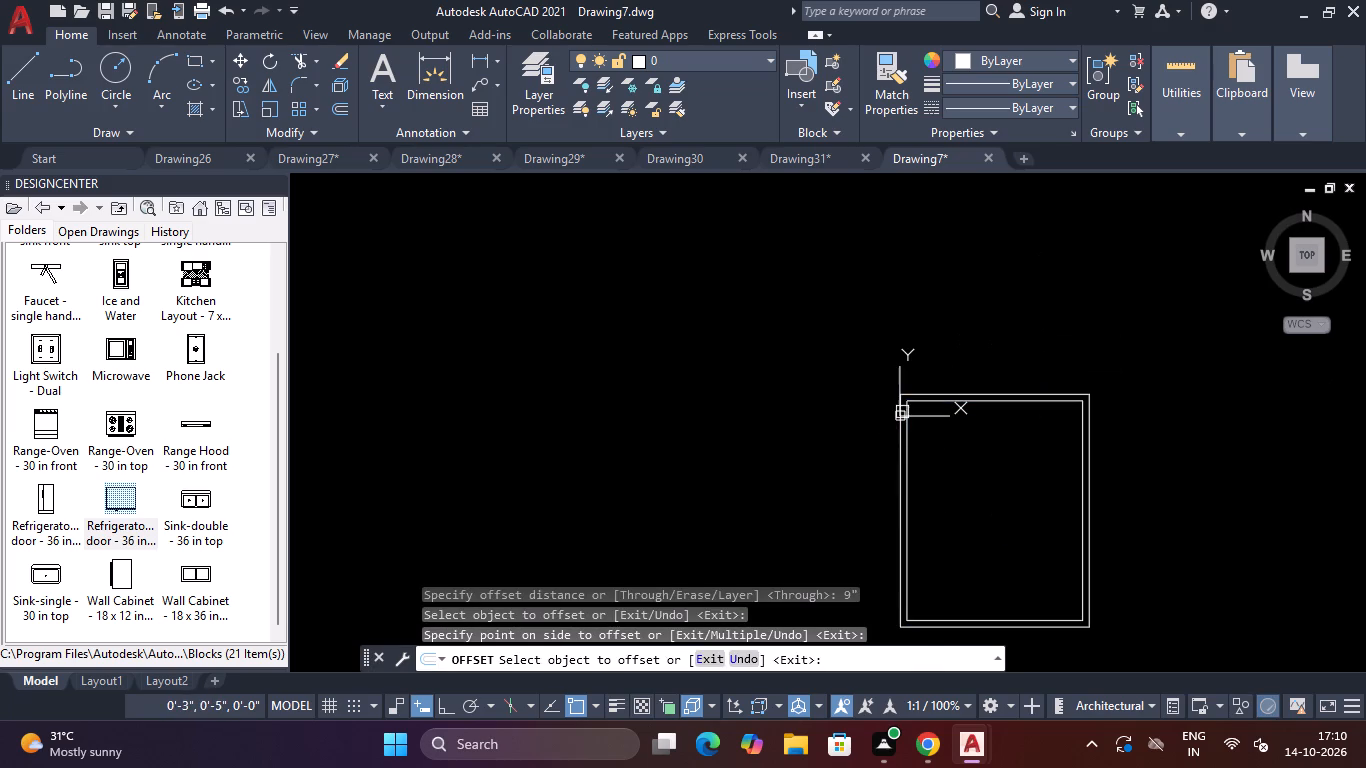
key(Escape)
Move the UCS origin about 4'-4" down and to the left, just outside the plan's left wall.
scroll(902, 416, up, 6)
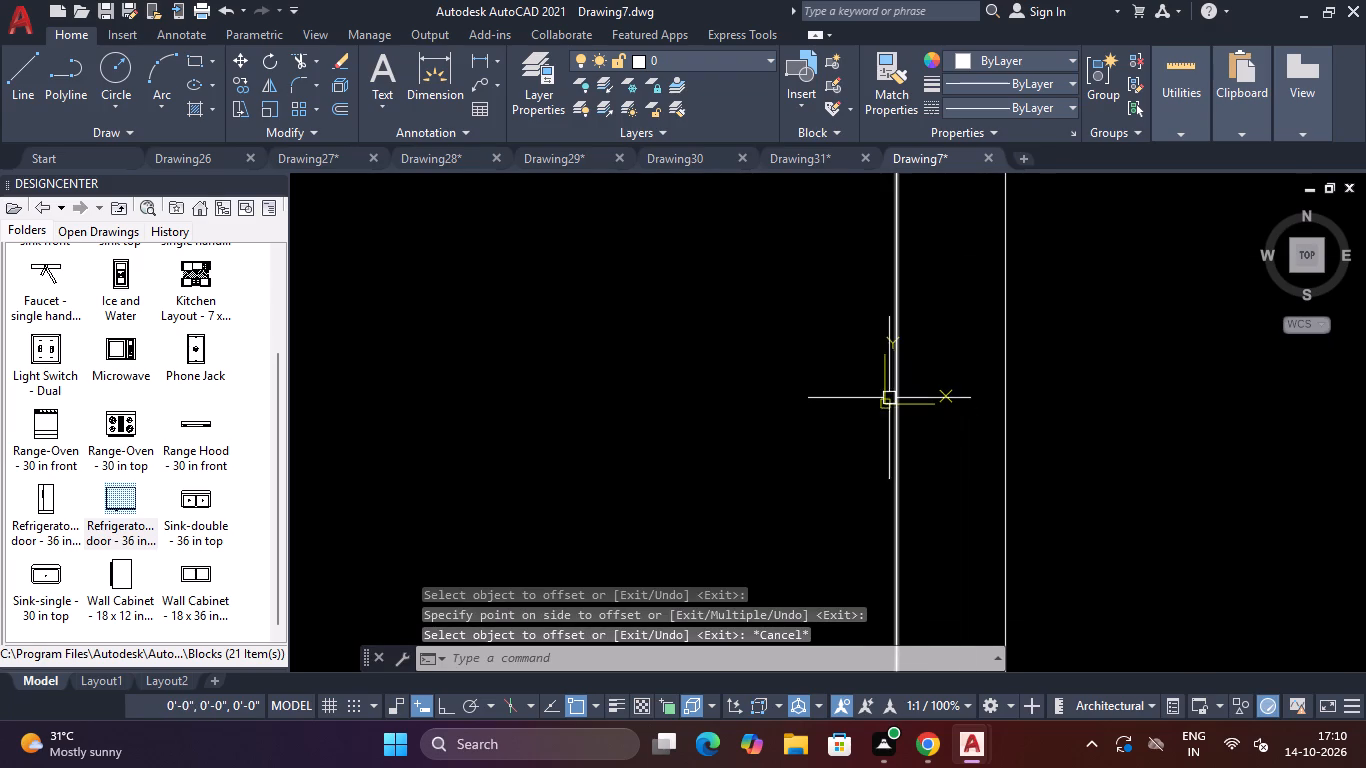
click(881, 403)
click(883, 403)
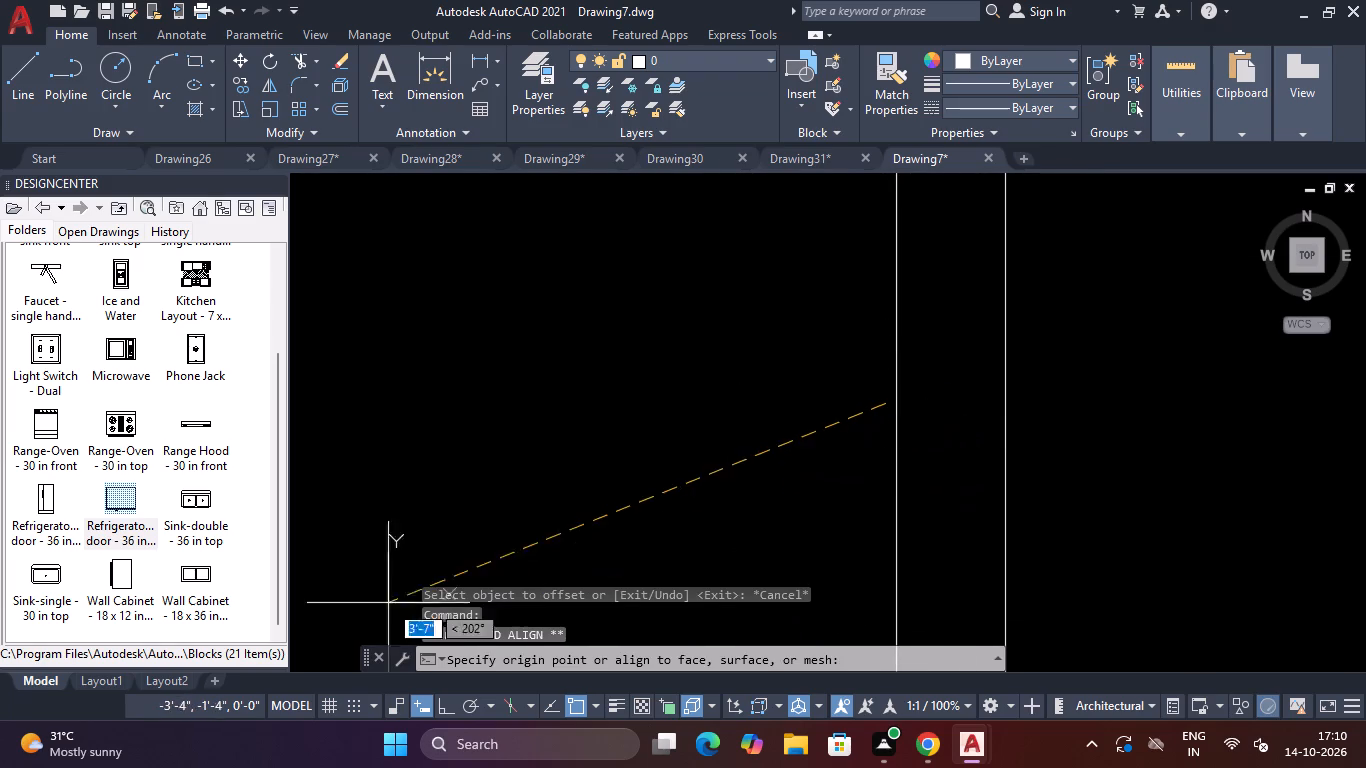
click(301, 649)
Move the UCS origin about 74' to the right and 34' down, well clear of the plan.
scroll(702, 526, down, 4)
scroll(842, 544, up, 1)
scroll(847, 539, down, 3)
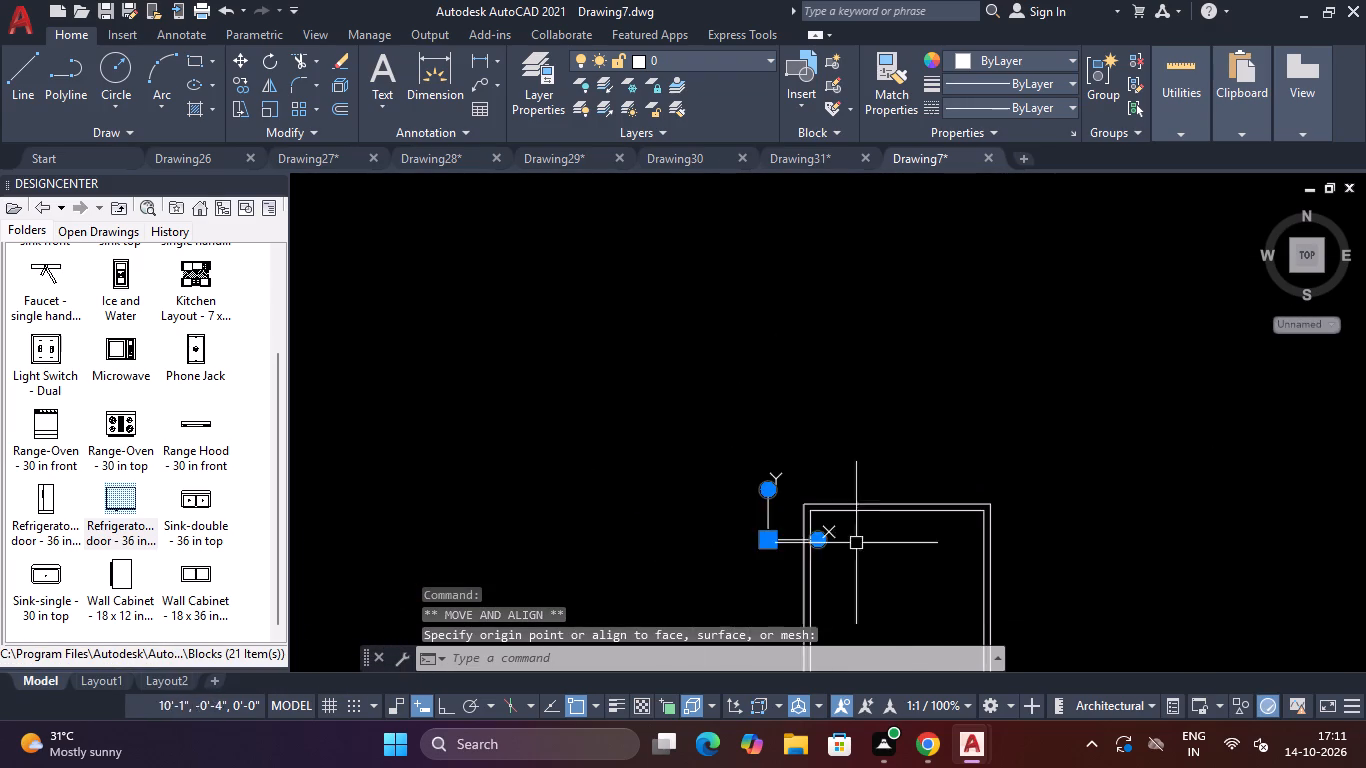
scroll(891, 541, down, 4)
scroll(907, 599, up, 3)
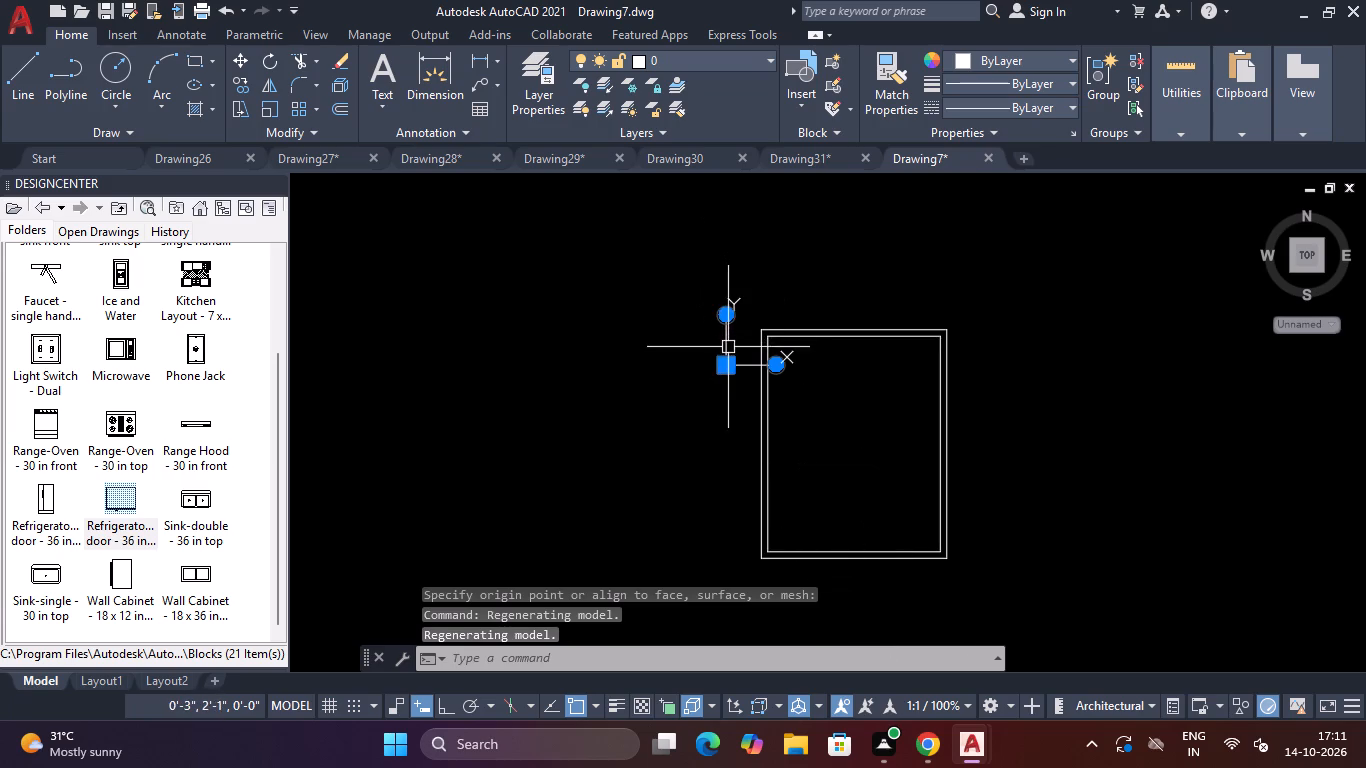
click(724, 372)
click(1365, 662)
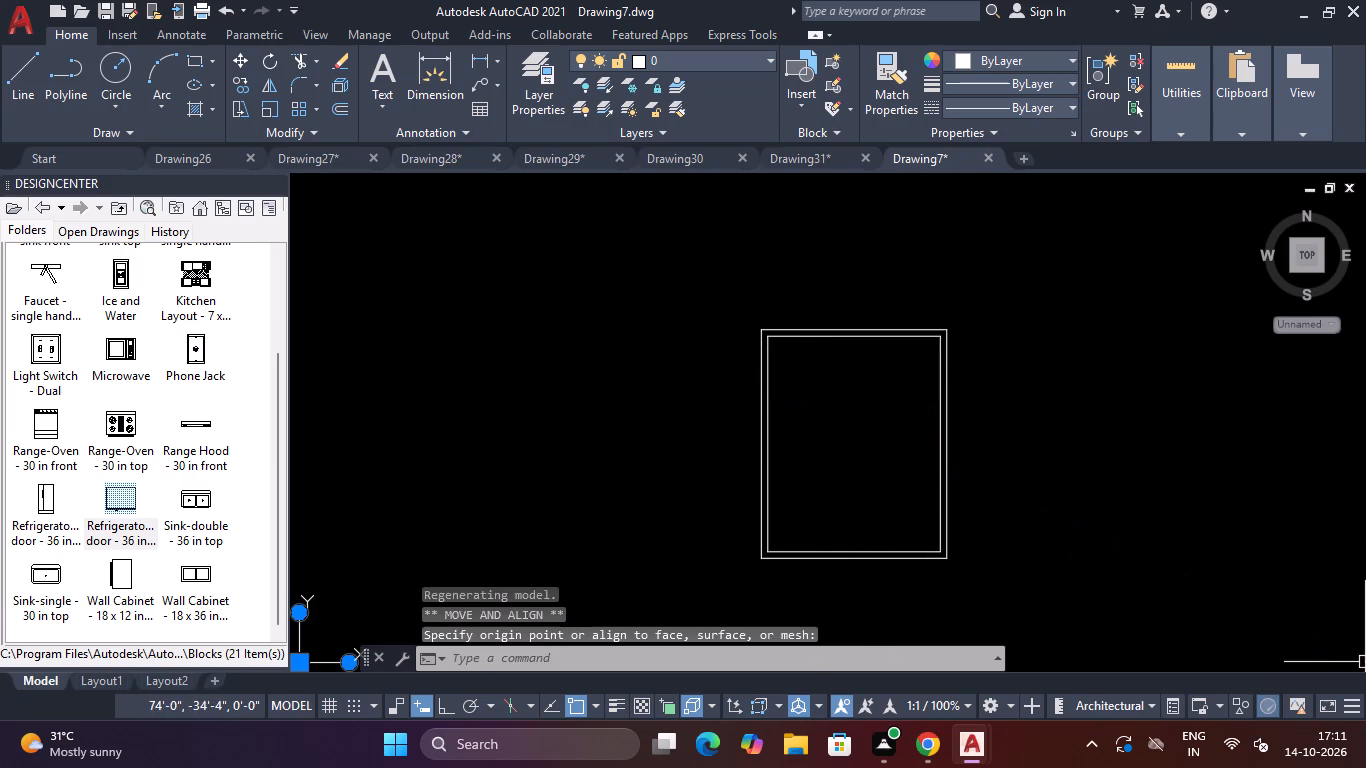
key(Escape)
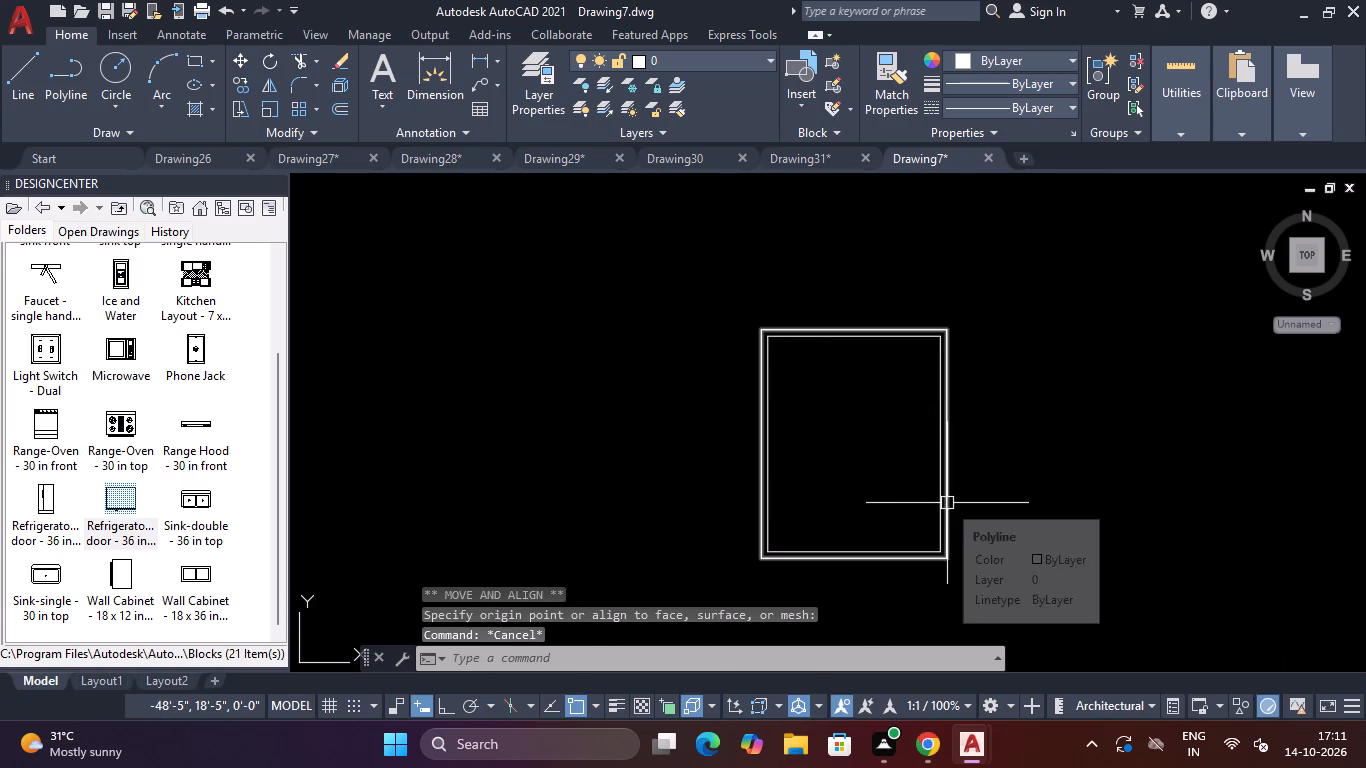
key(Escape)
key(Escape)
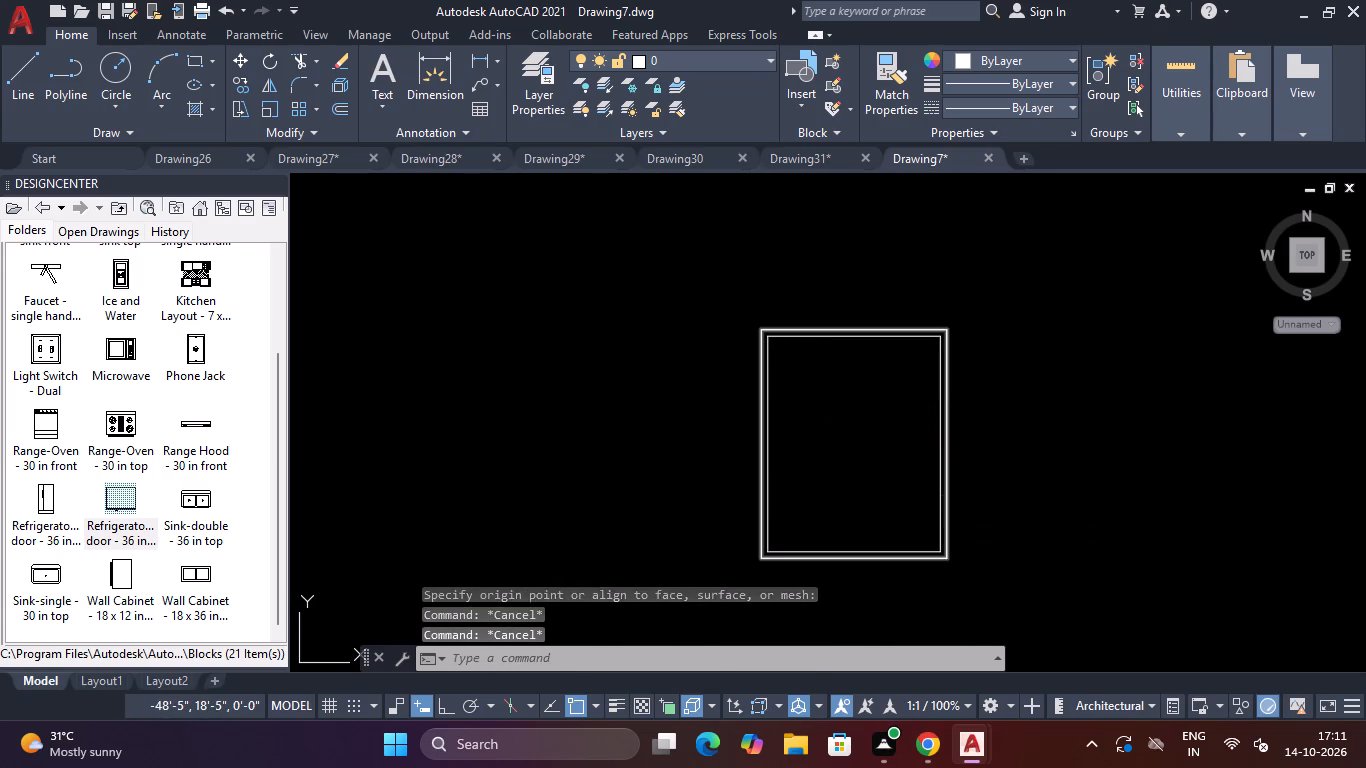
Explode the inner wall rectangle into separate lines.
scroll(941, 503, up, 2)
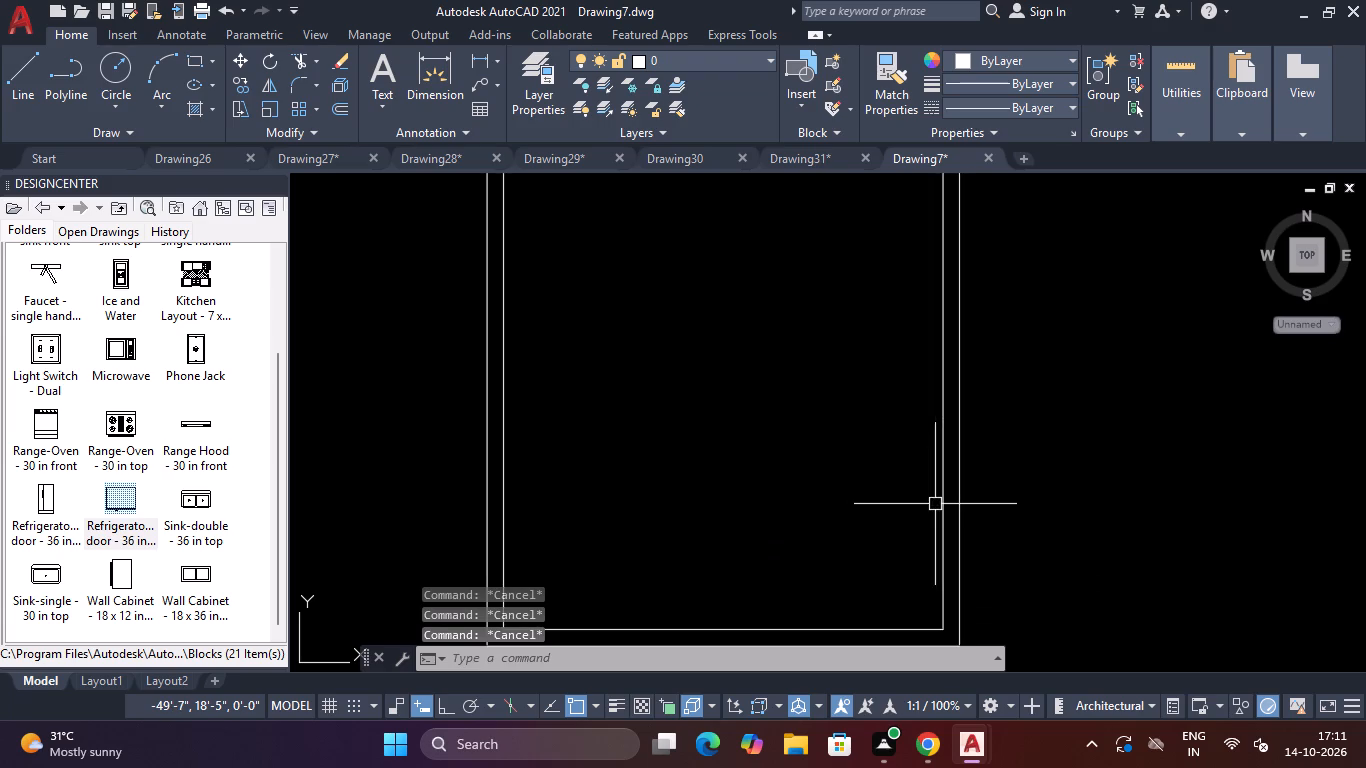
click(945, 502)
key(e)
key(x)
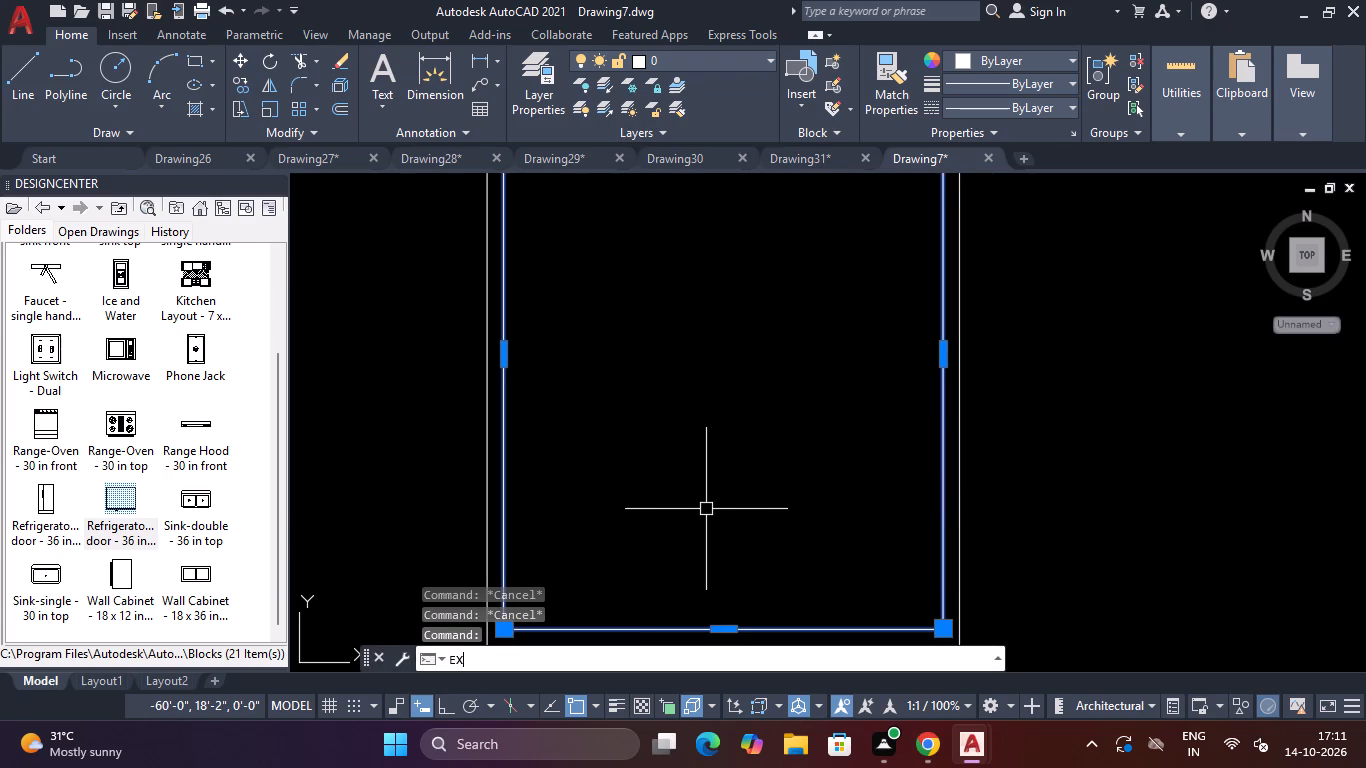
key(p)
key(Down)
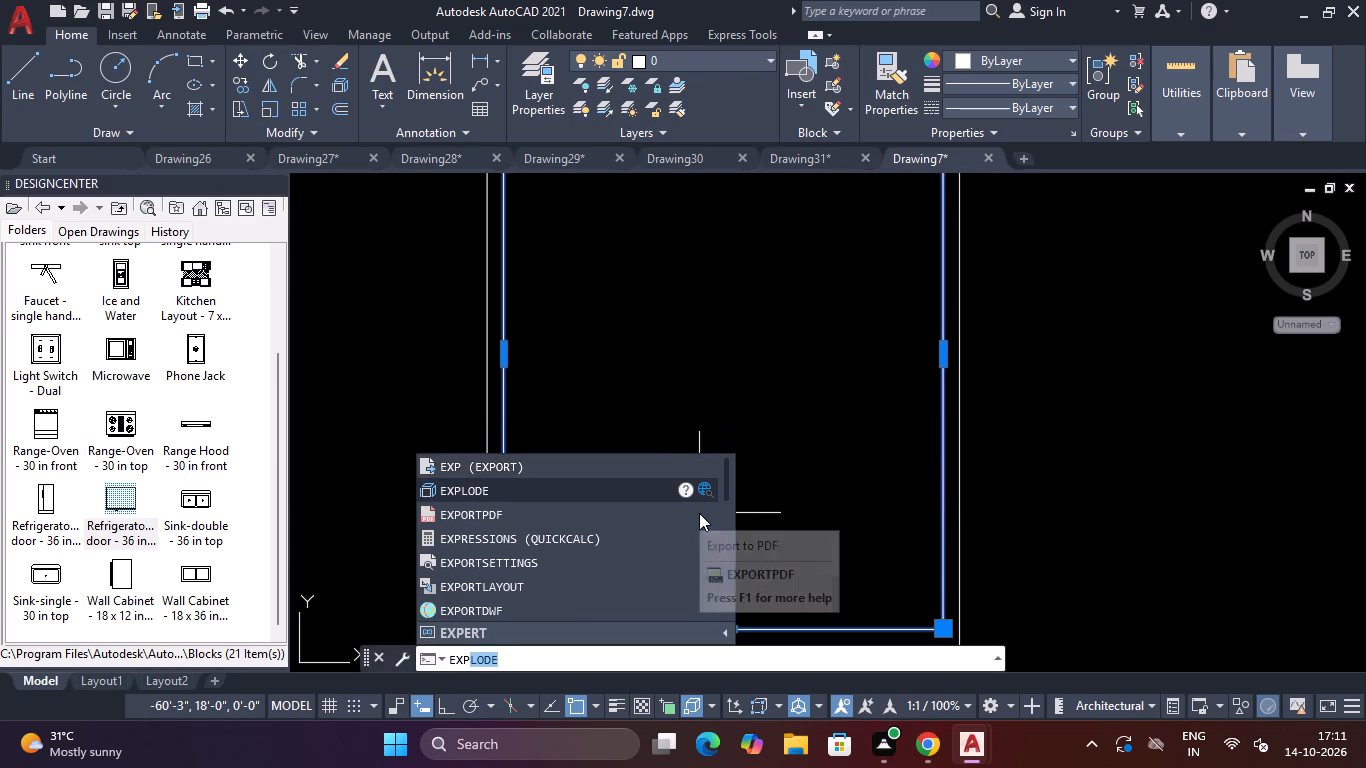
key(Return)
key(Escape)
key(Escape)
key(Escape)
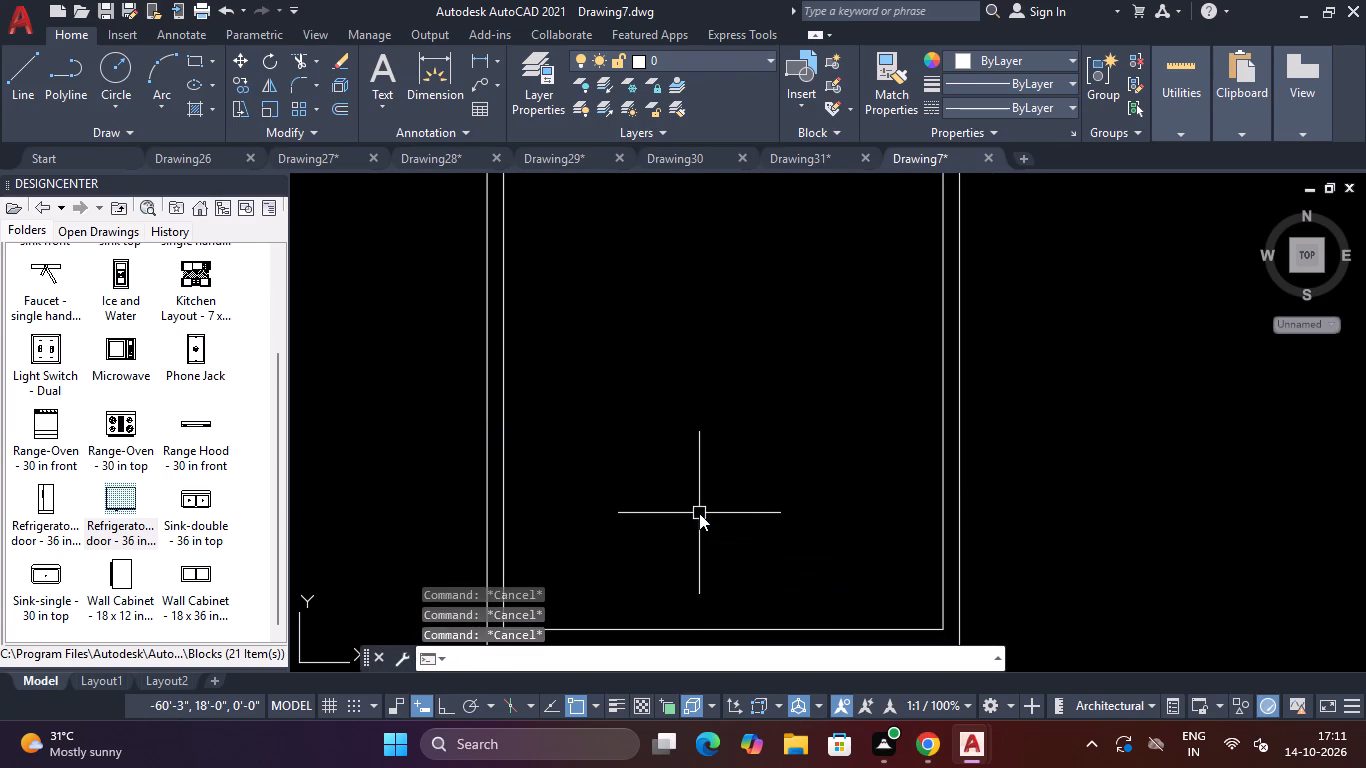
Offset the inner line of the left wall 10' into the room as the partition's centre line.
text(O)
key(space)
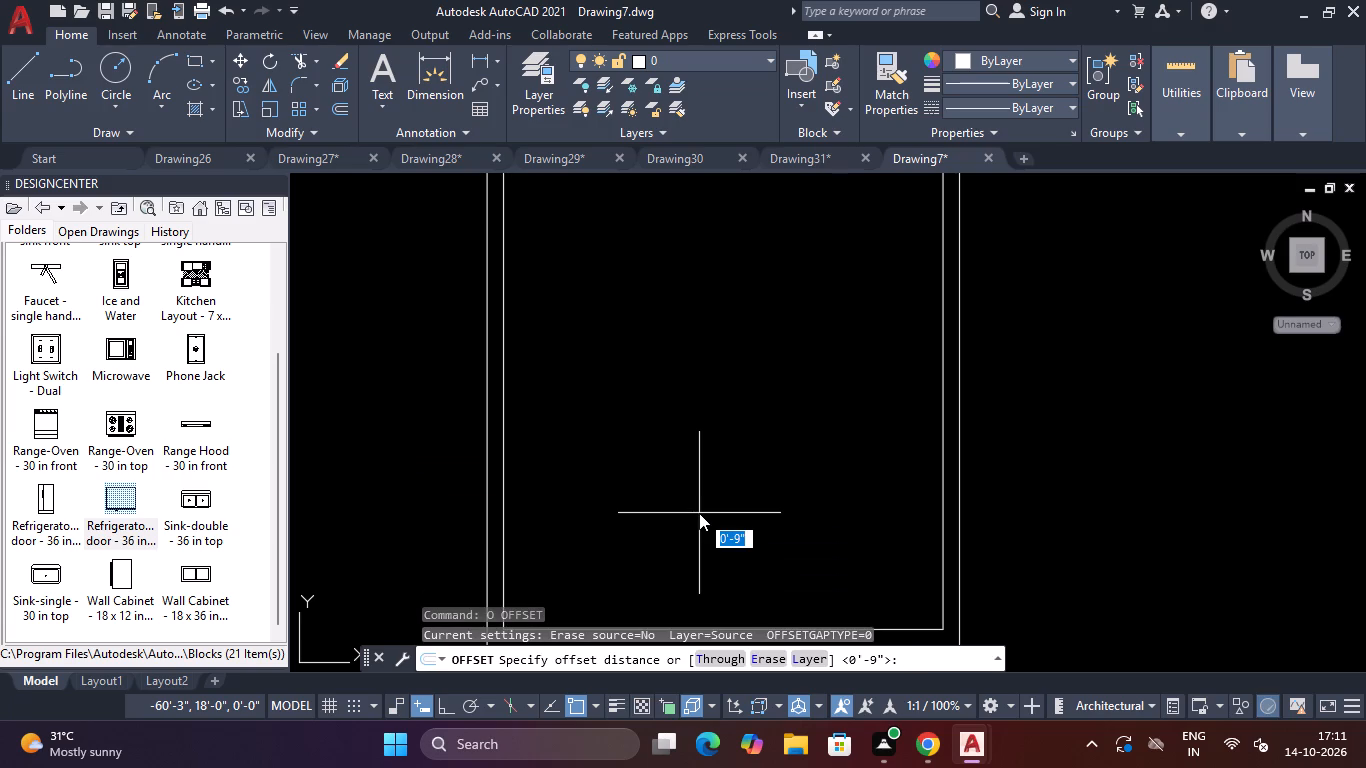
key(1)
key(0)
key(apostrophe)
key(Return)
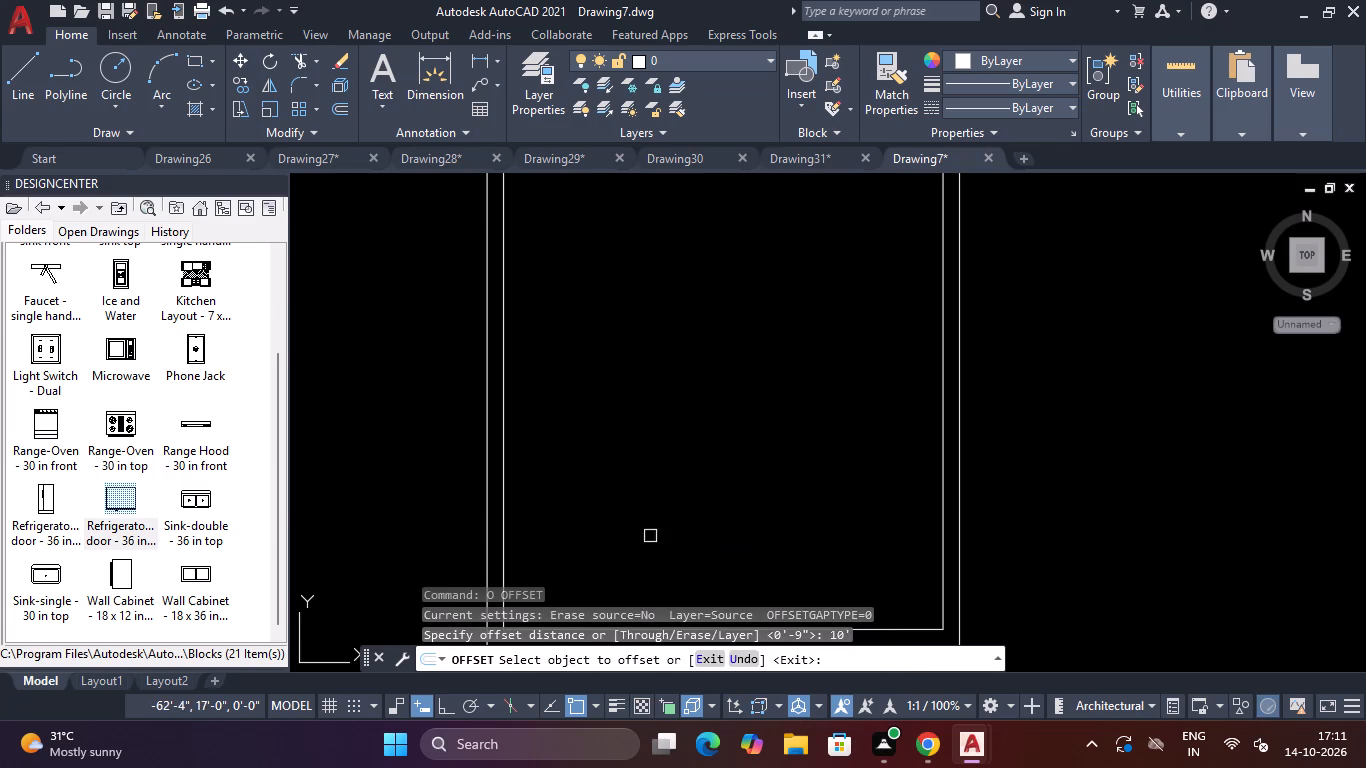
click(504, 462)
click(604, 443)
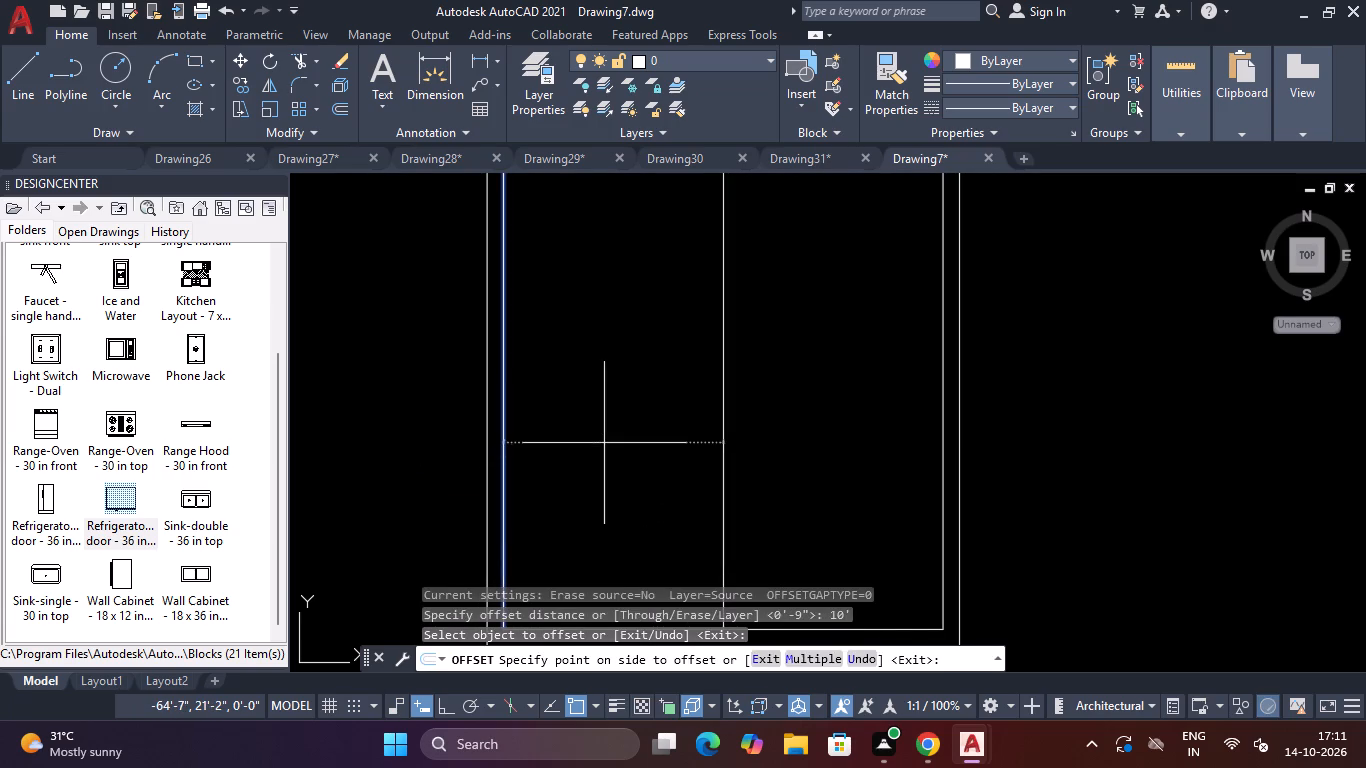
scroll(618, 437, down, 3)
scroll(637, 387, up, 2)
key(Escape)
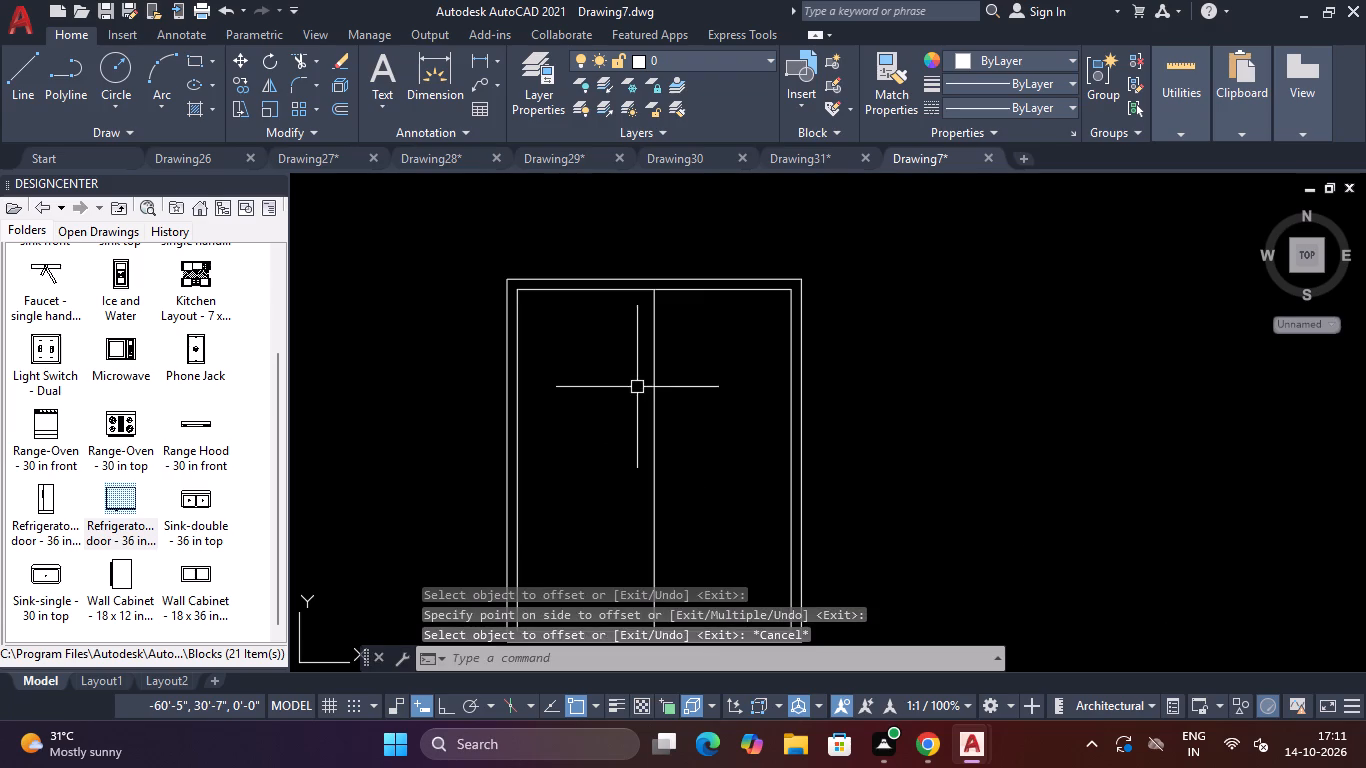
key(Escape)
Offset the vertical partition centre line 2" to each side.
text(O)
key(space)
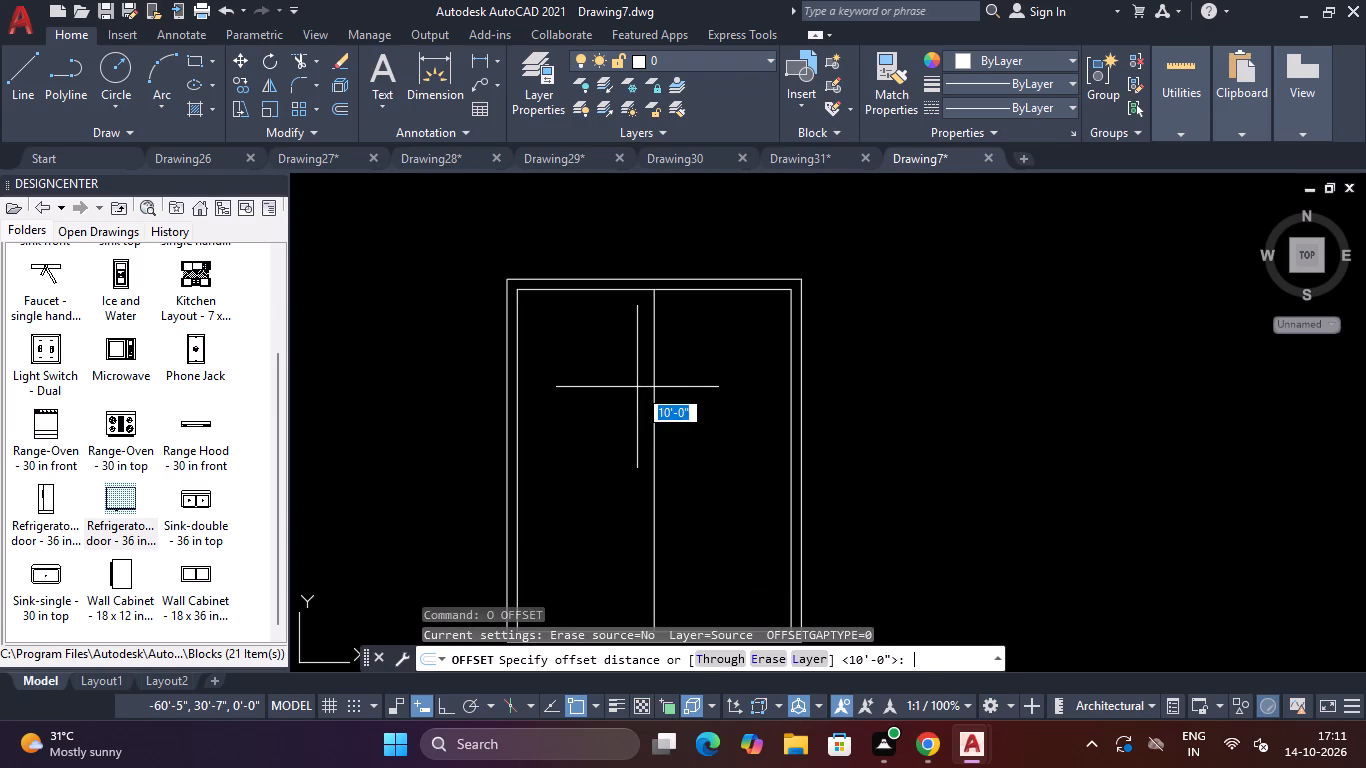
key(2)
key(shift+quotedbl)
key(Return)
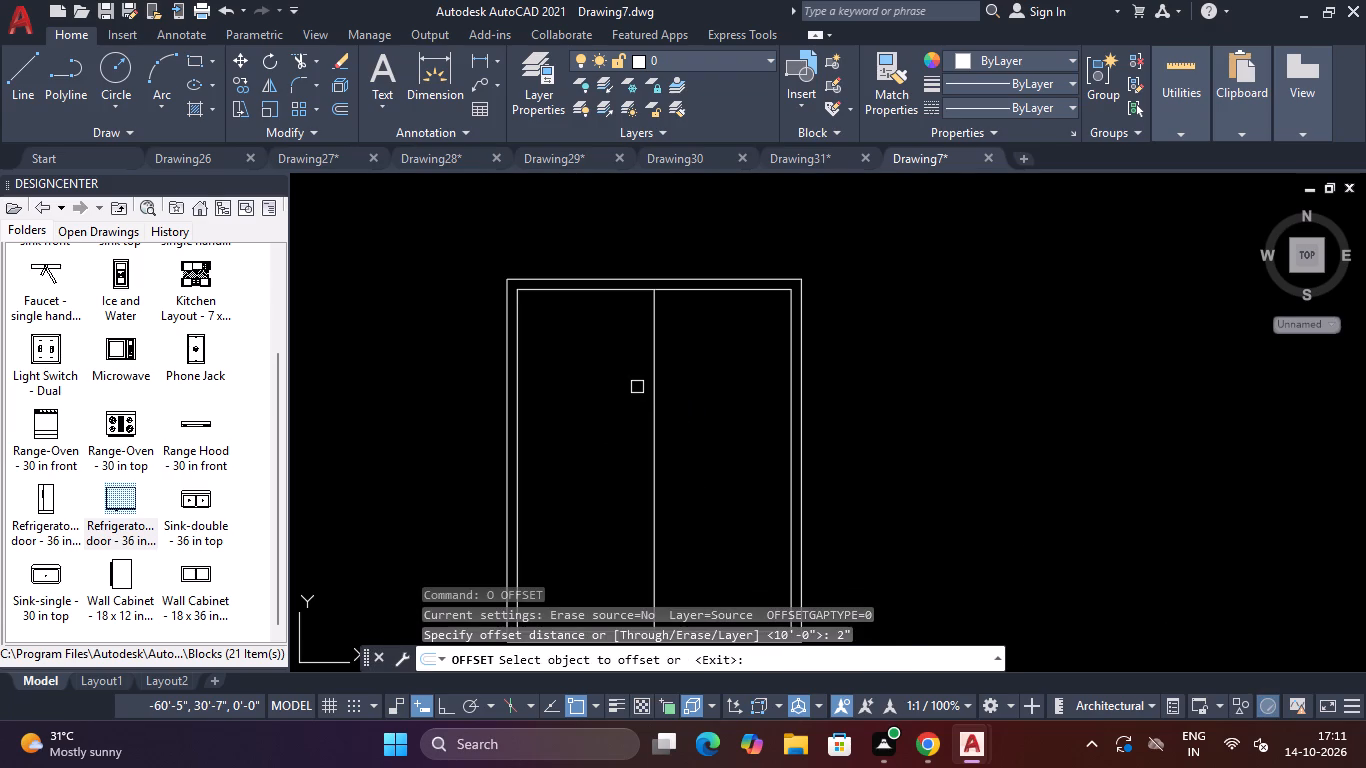
click(659, 415)
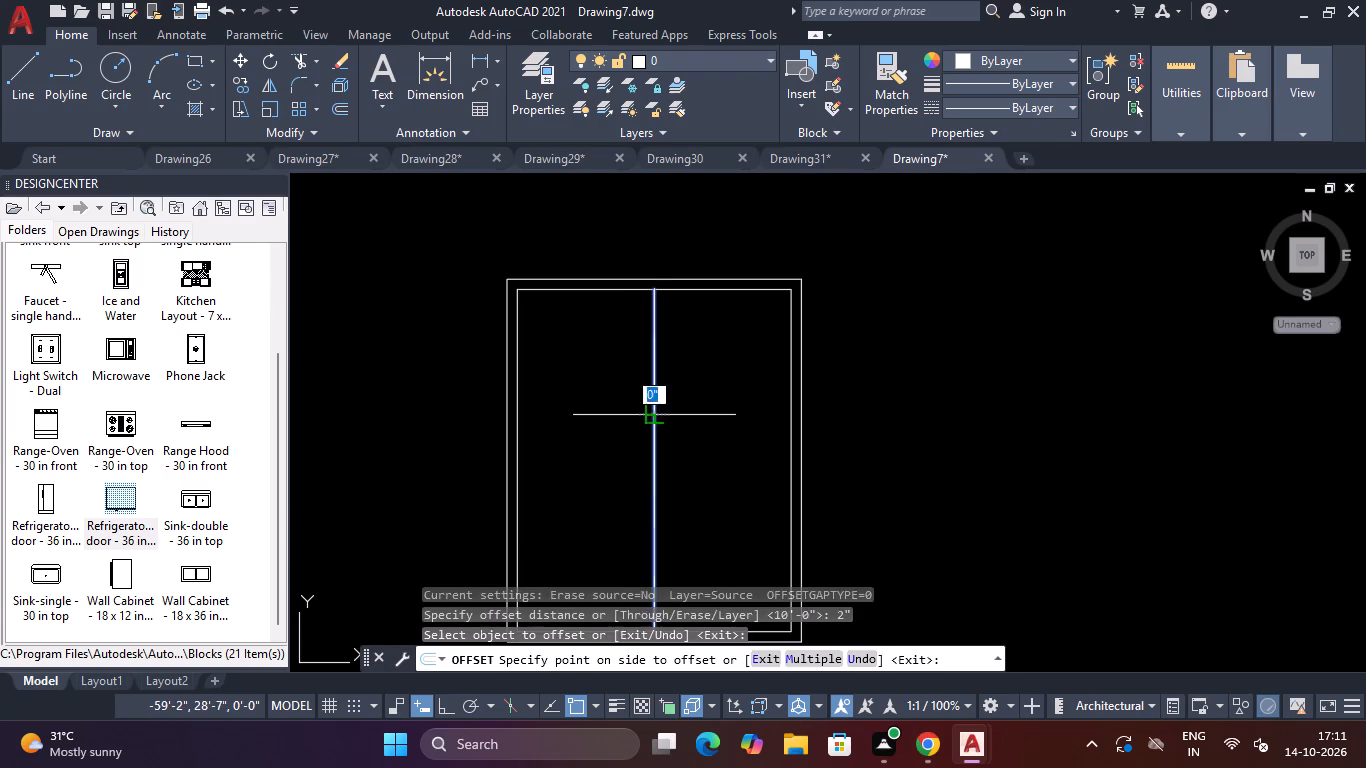
click(609, 420)
scroll(642, 415, up, 3)
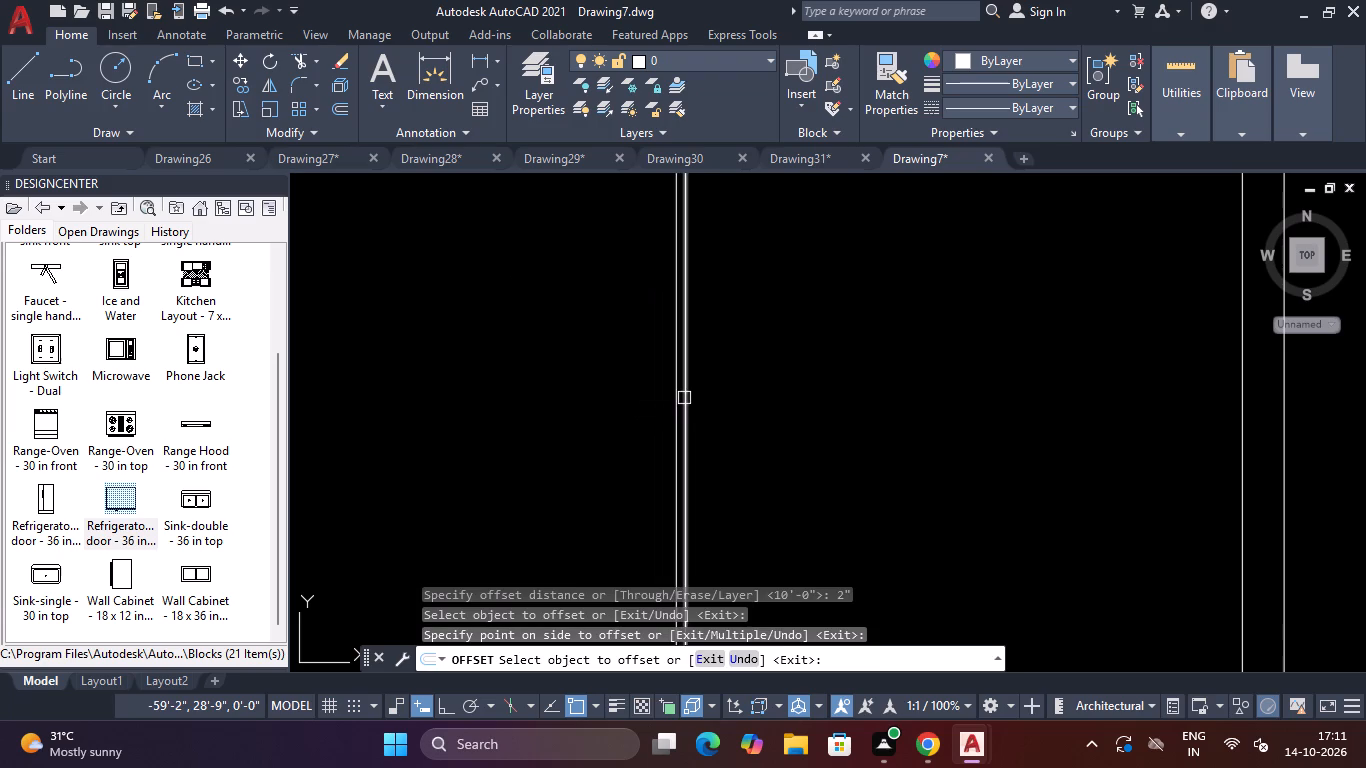
click(686, 397)
click(777, 393)
key(Escape)
key(Escape)
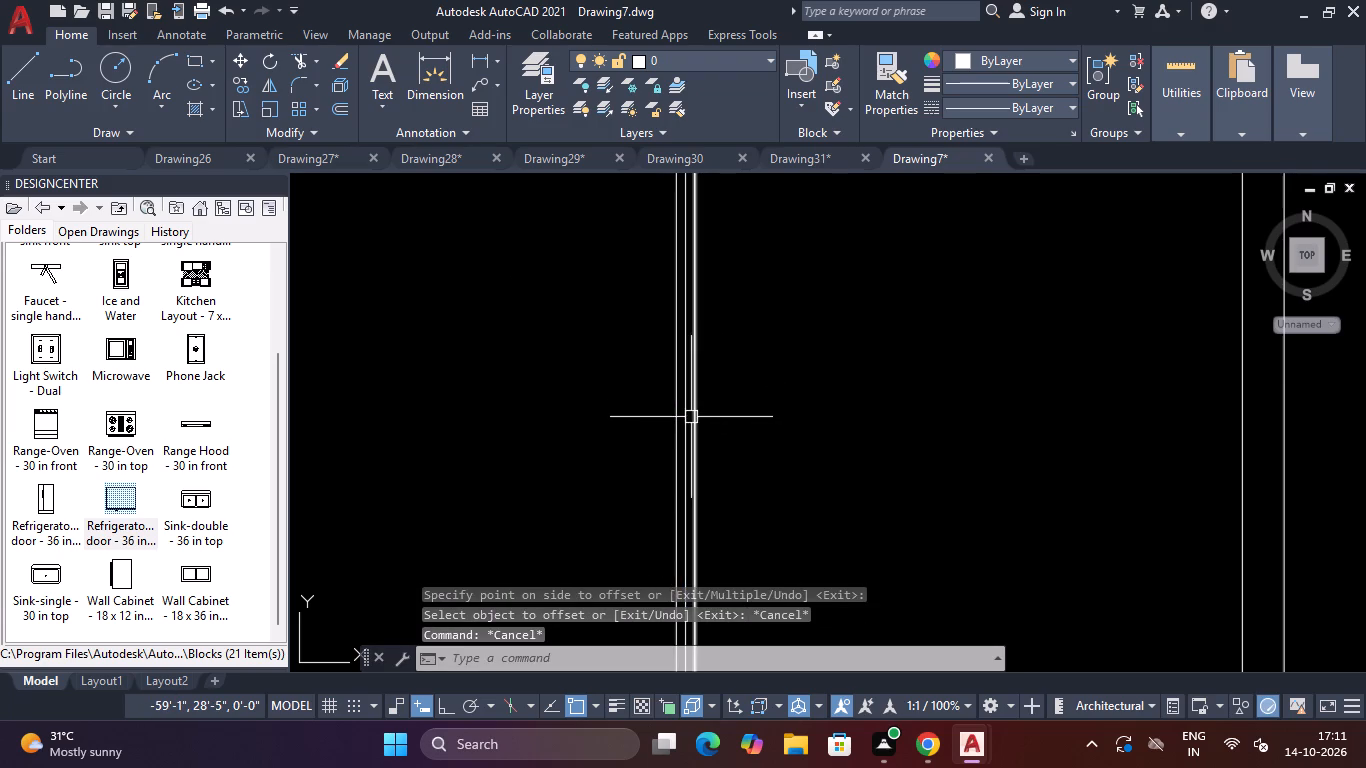
Delete the partition's original centre line between the two offset lines.
click(687, 419)
key(Delete)
Trim the top wall's inner line between the two partition lines.
scroll(760, 380, down, 3)
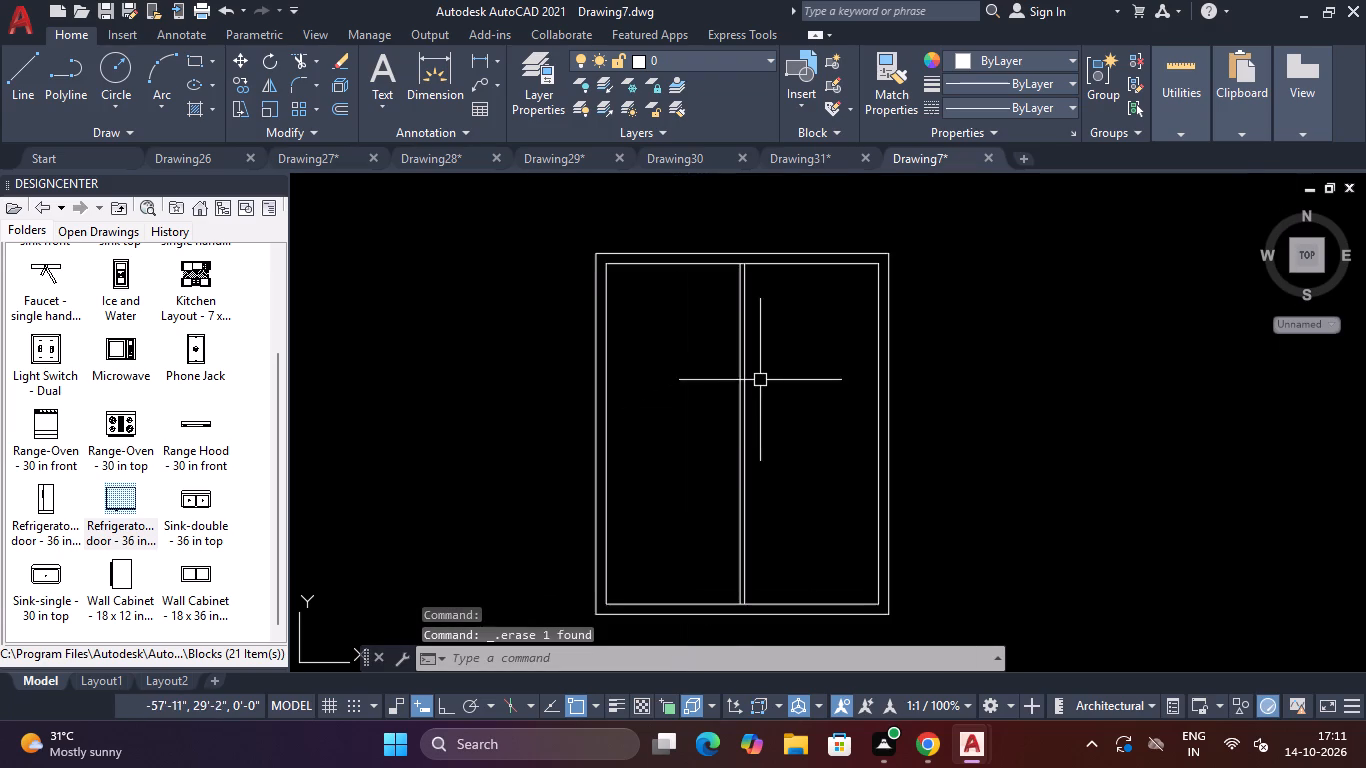
scroll(766, 235, up, 3)
key(Escape)
key(Escape)
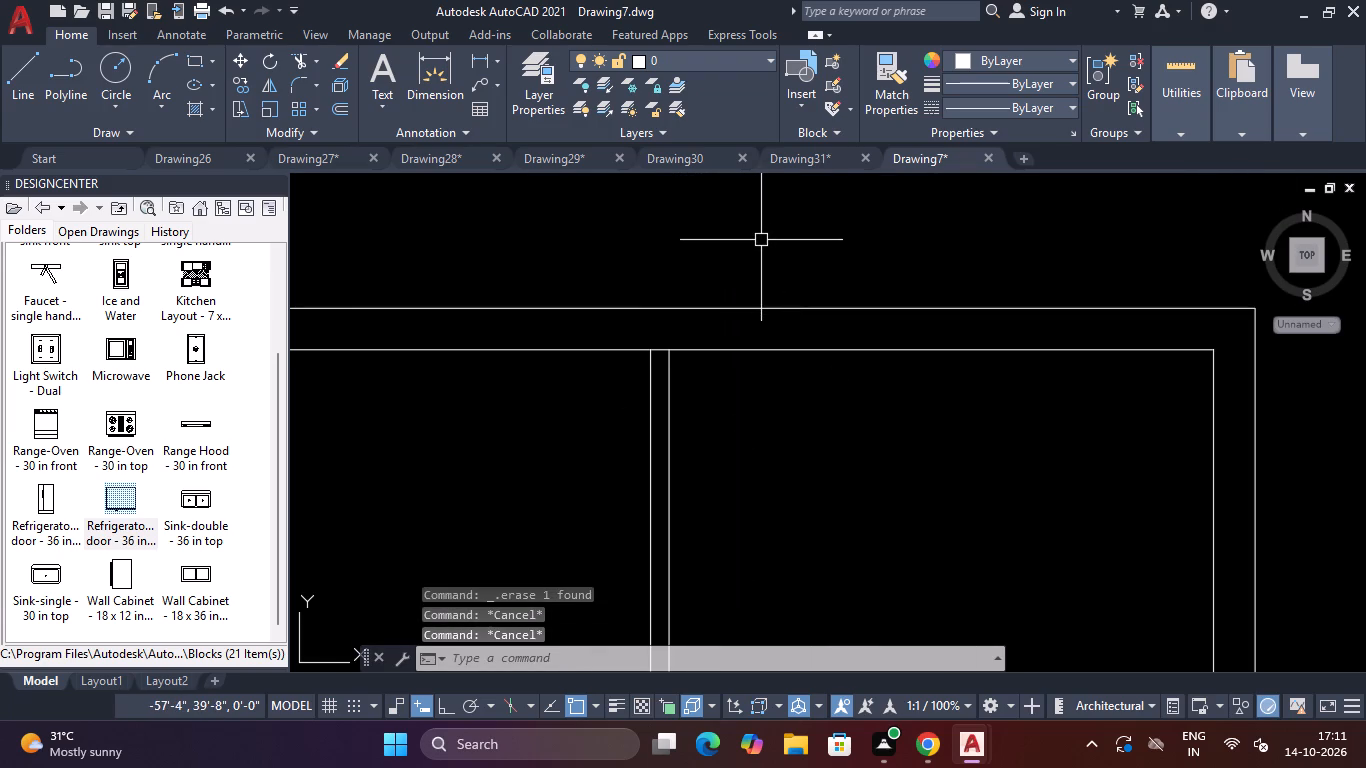
text(TR)
key(space)
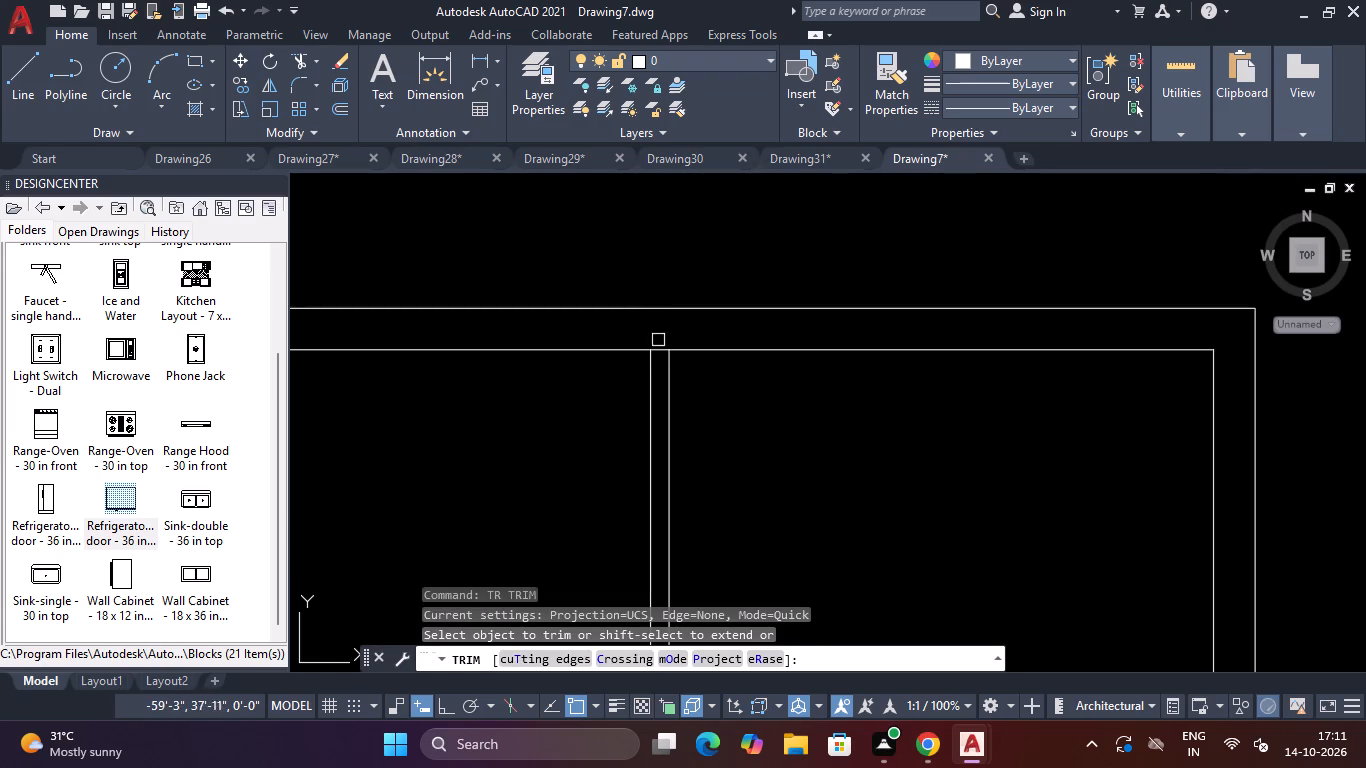
scroll(658, 343, up, 3)
click(658, 336)
click(669, 390)
Trim the bottom wall's inner line between the two partition lines.
scroll(669, 390, down, 8)
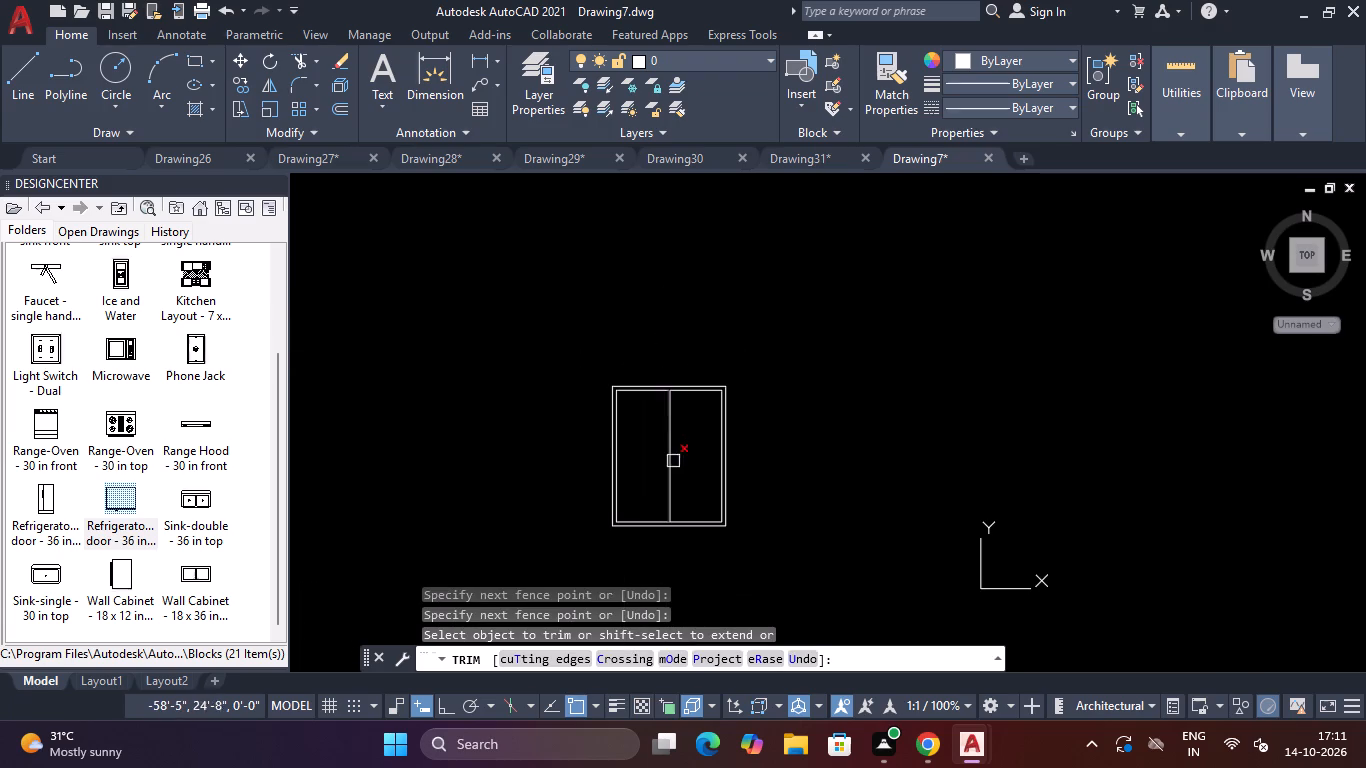
scroll(663, 538, up, 8)
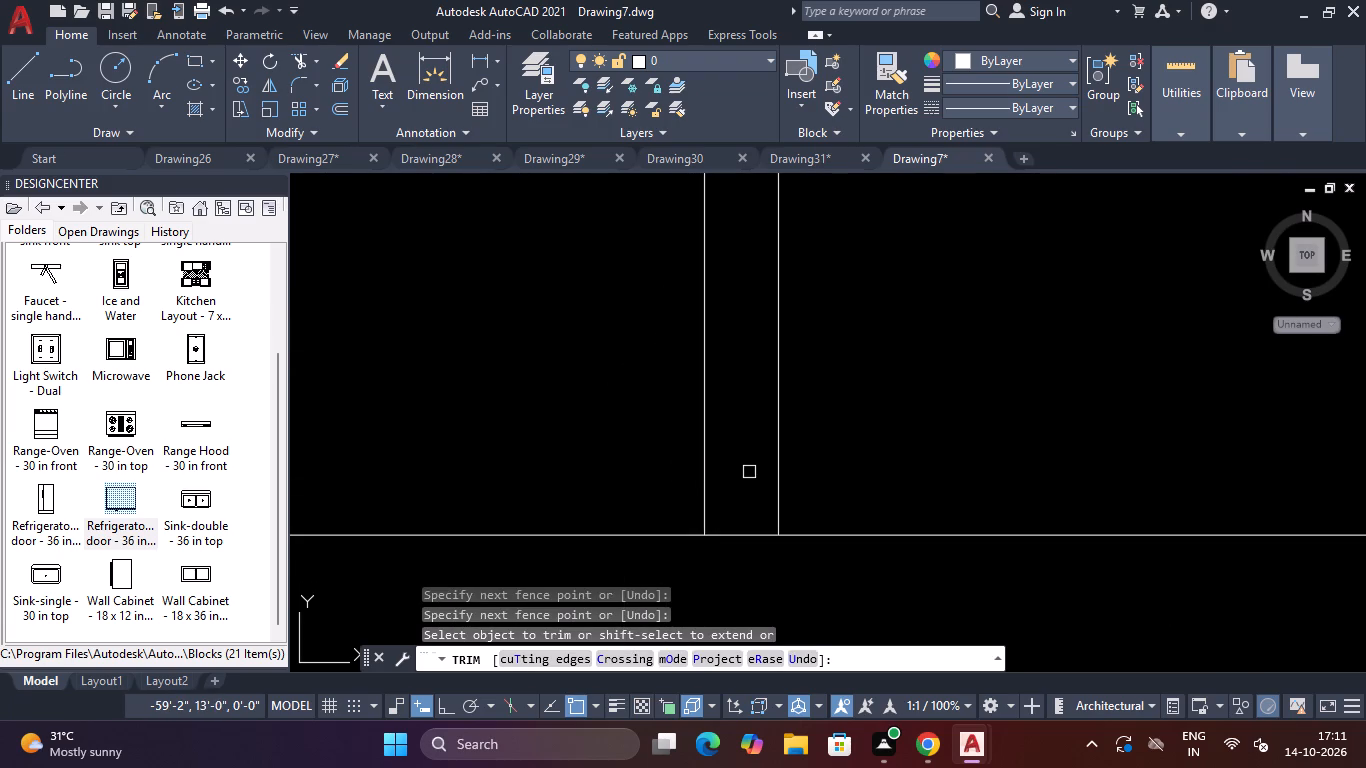
click(749, 472)
click(759, 554)
scroll(754, 548, down, 8)
key(Escape)
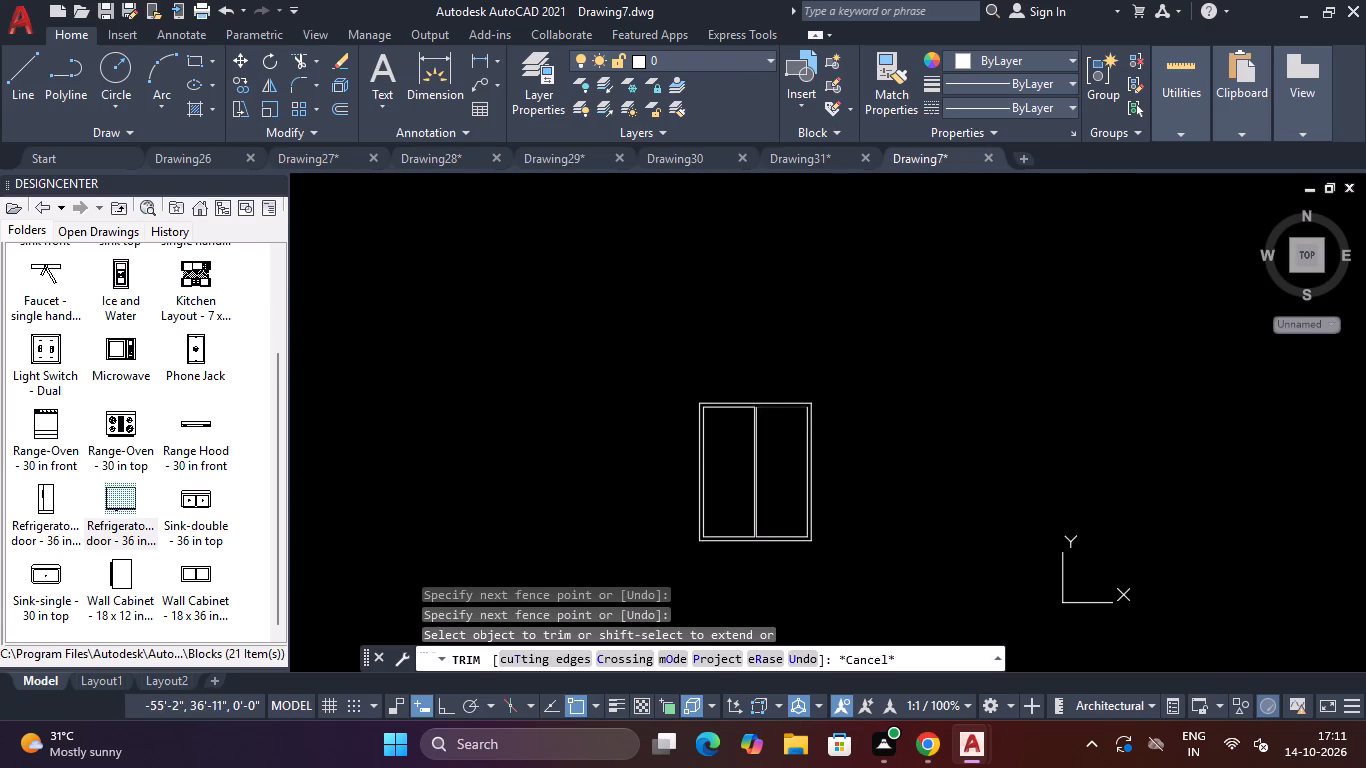
key(Escape)
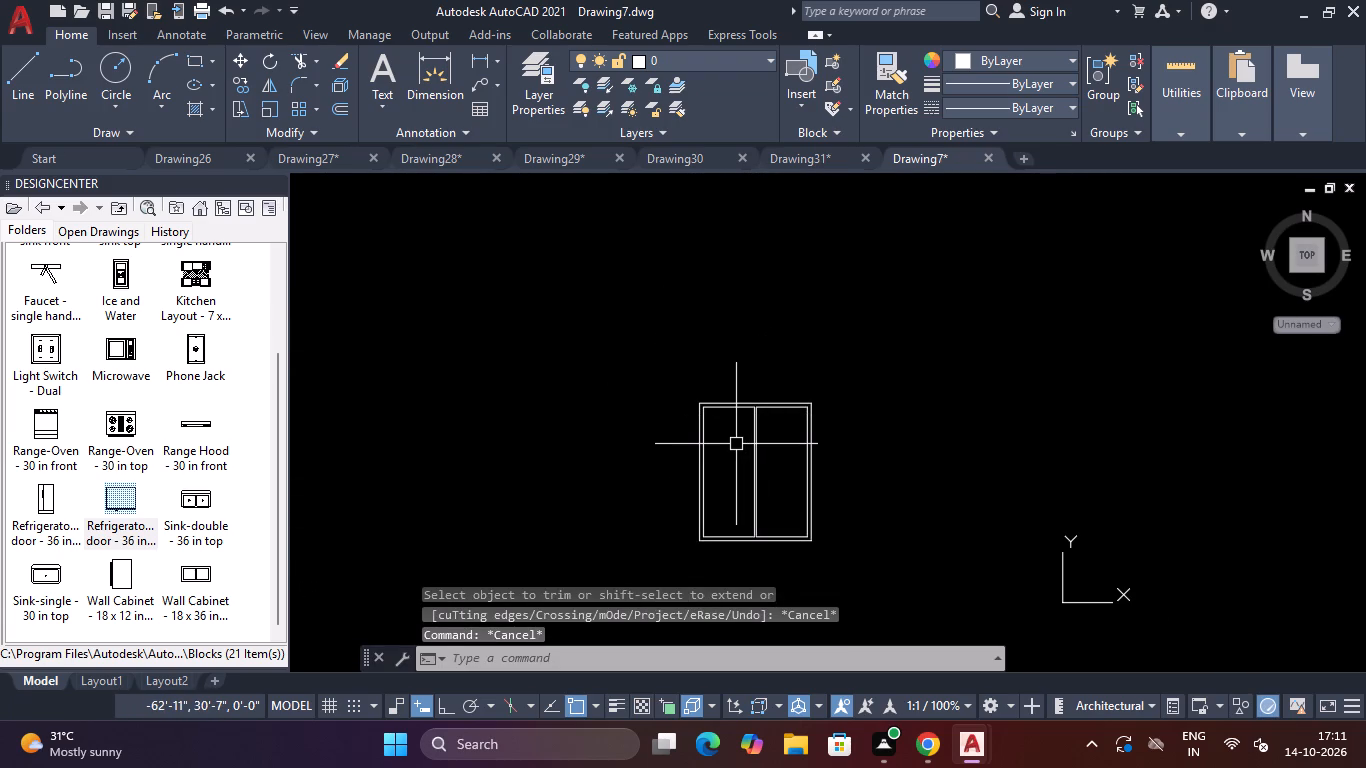
key(Escape)
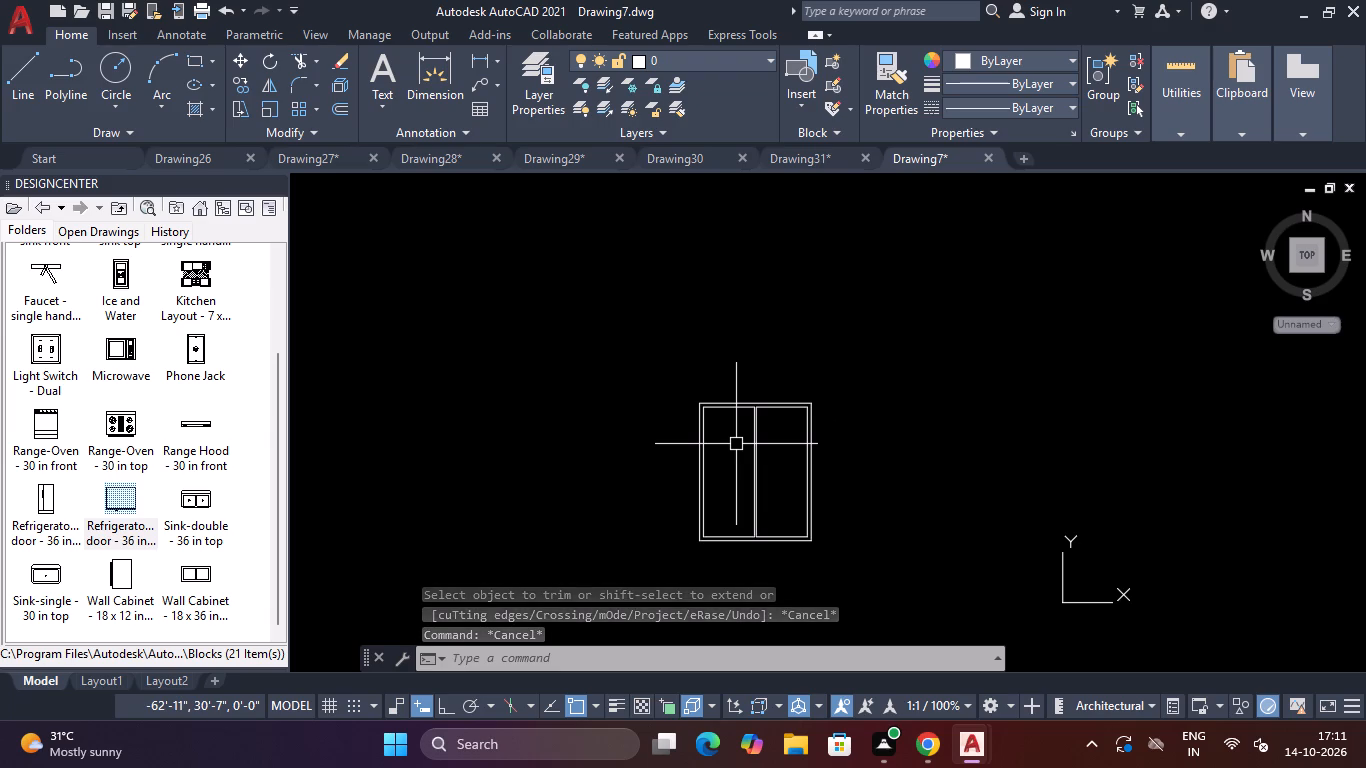
Offset the top wall's inner line west of the central partition 10' down into the plan.
key(Escape)
key(Escape)
key(Escape)
text(O)
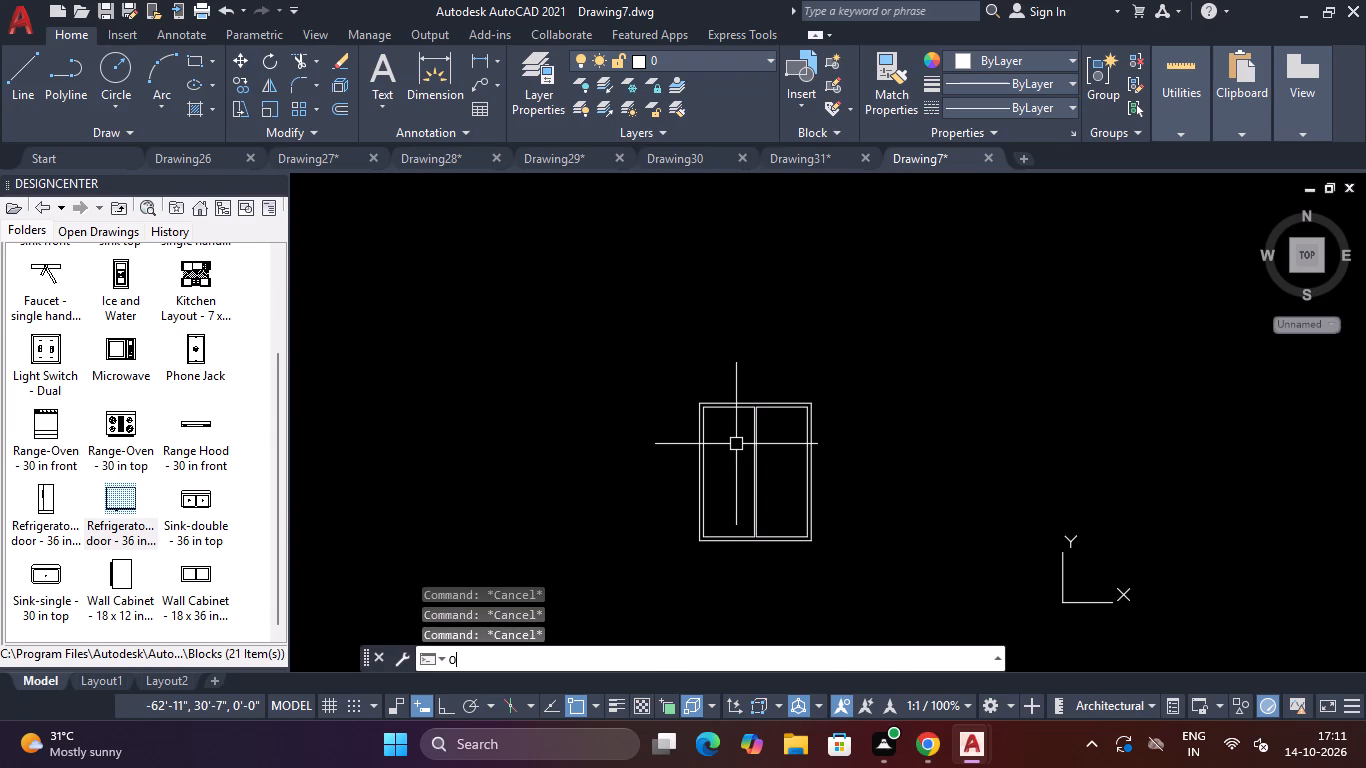
key(space)
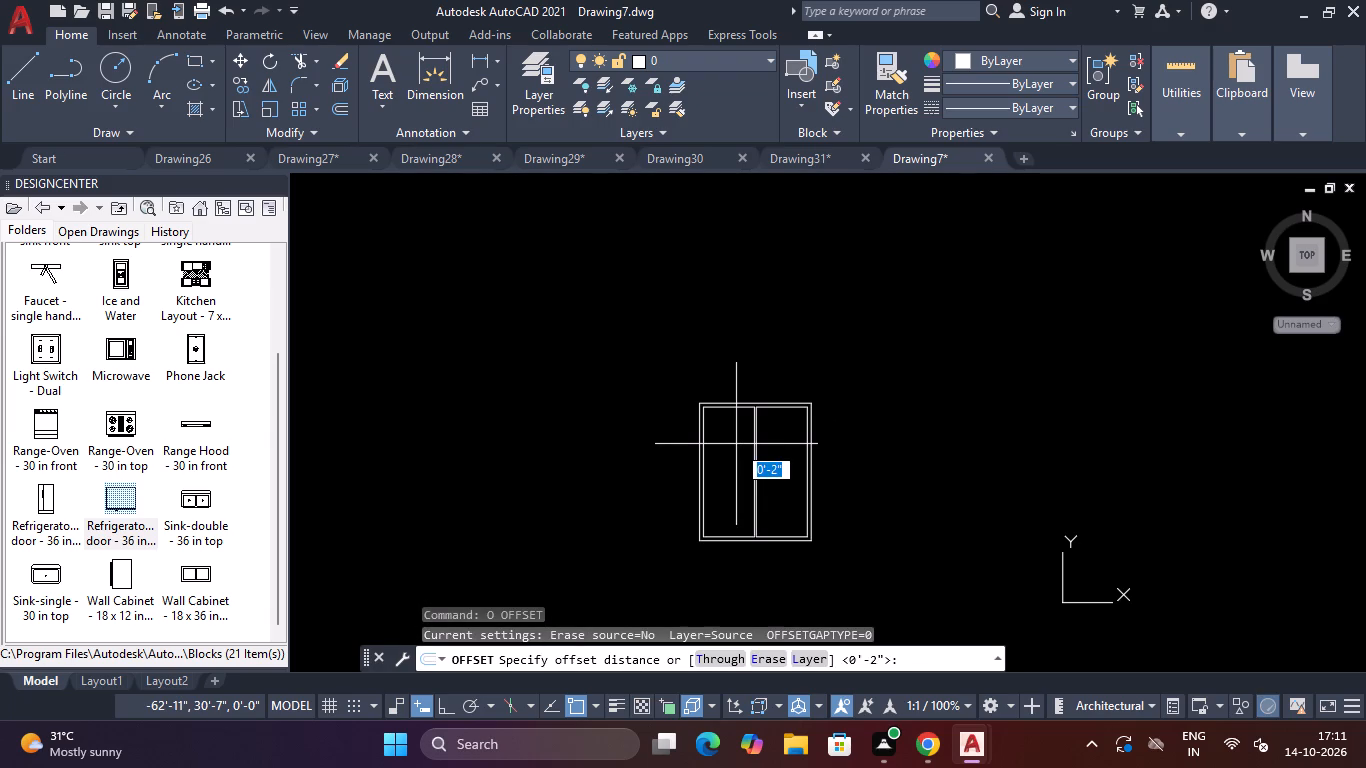
text(10)
key(apostrophe)
key(Return)
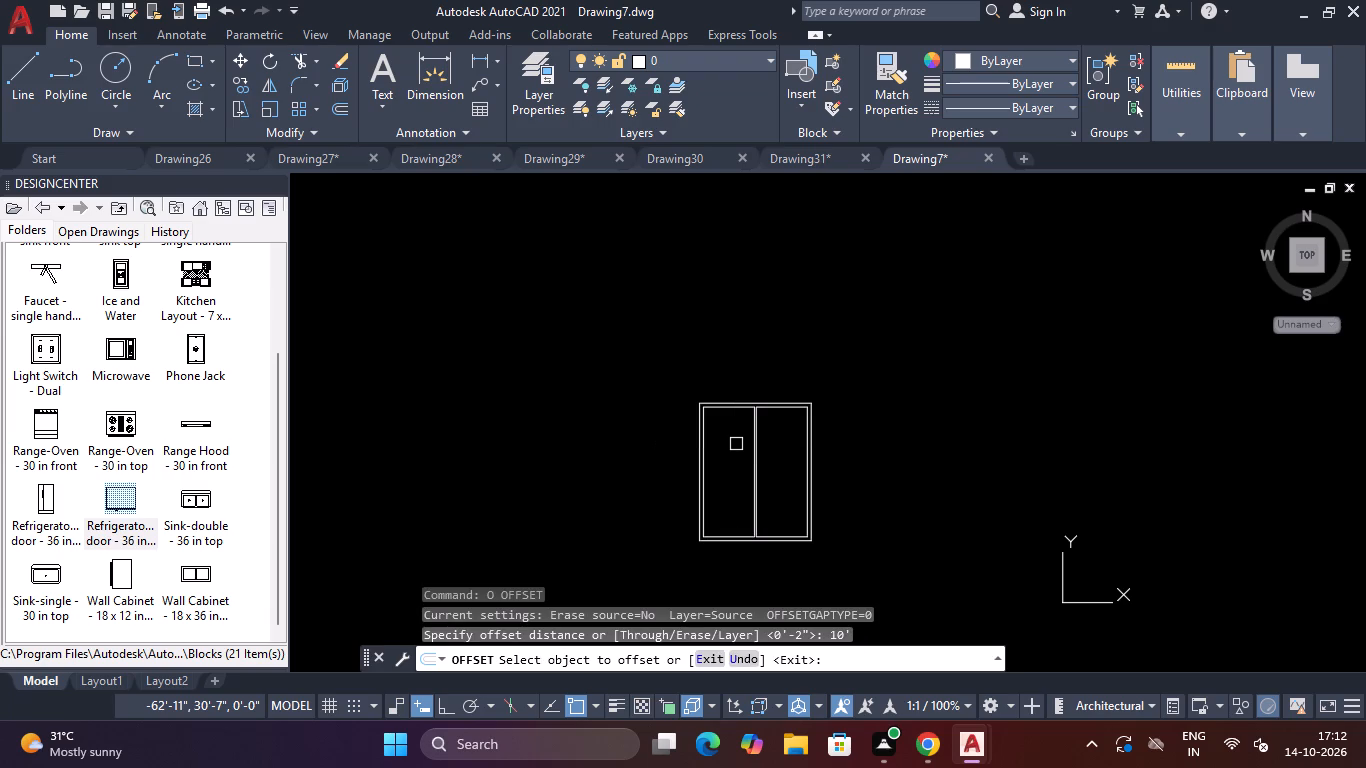
scroll(718, 432, up, 3)
click(743, 334)
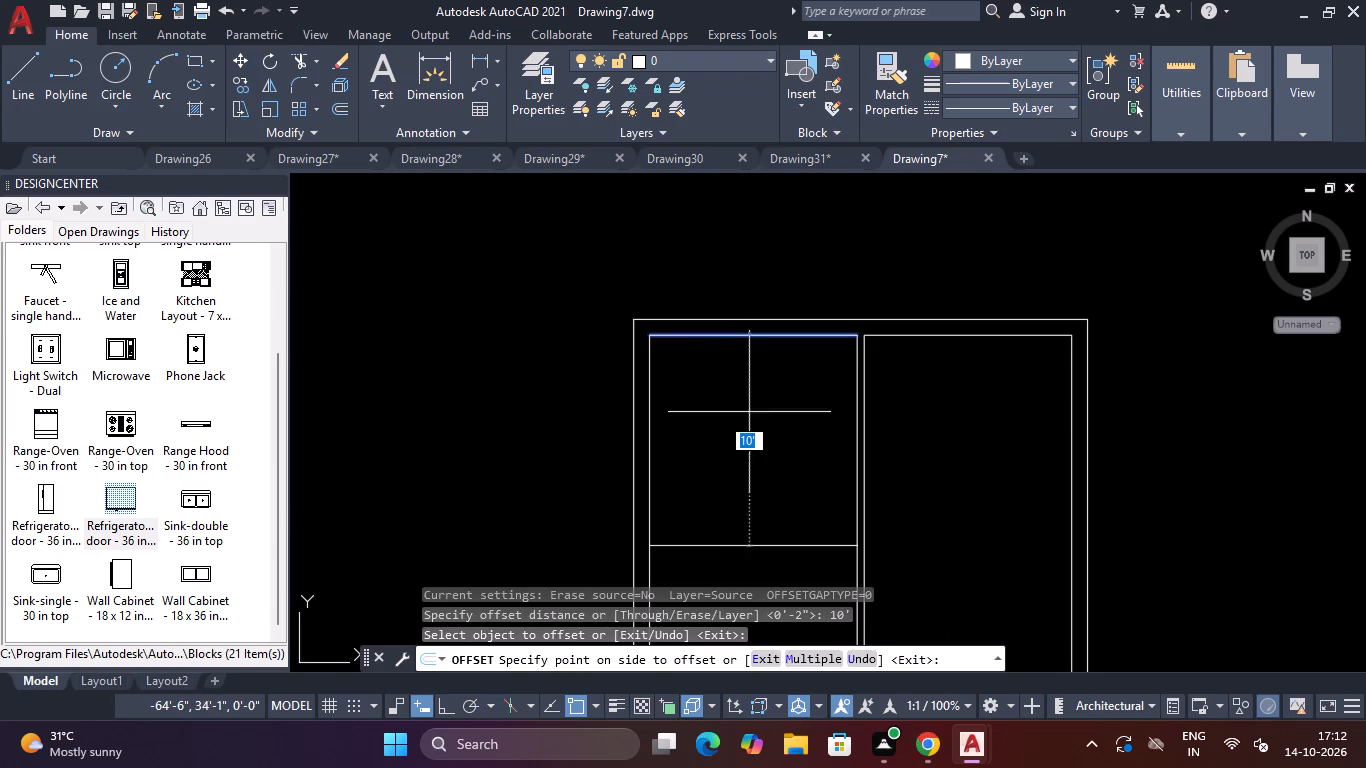
click(745, 503)
key(space)
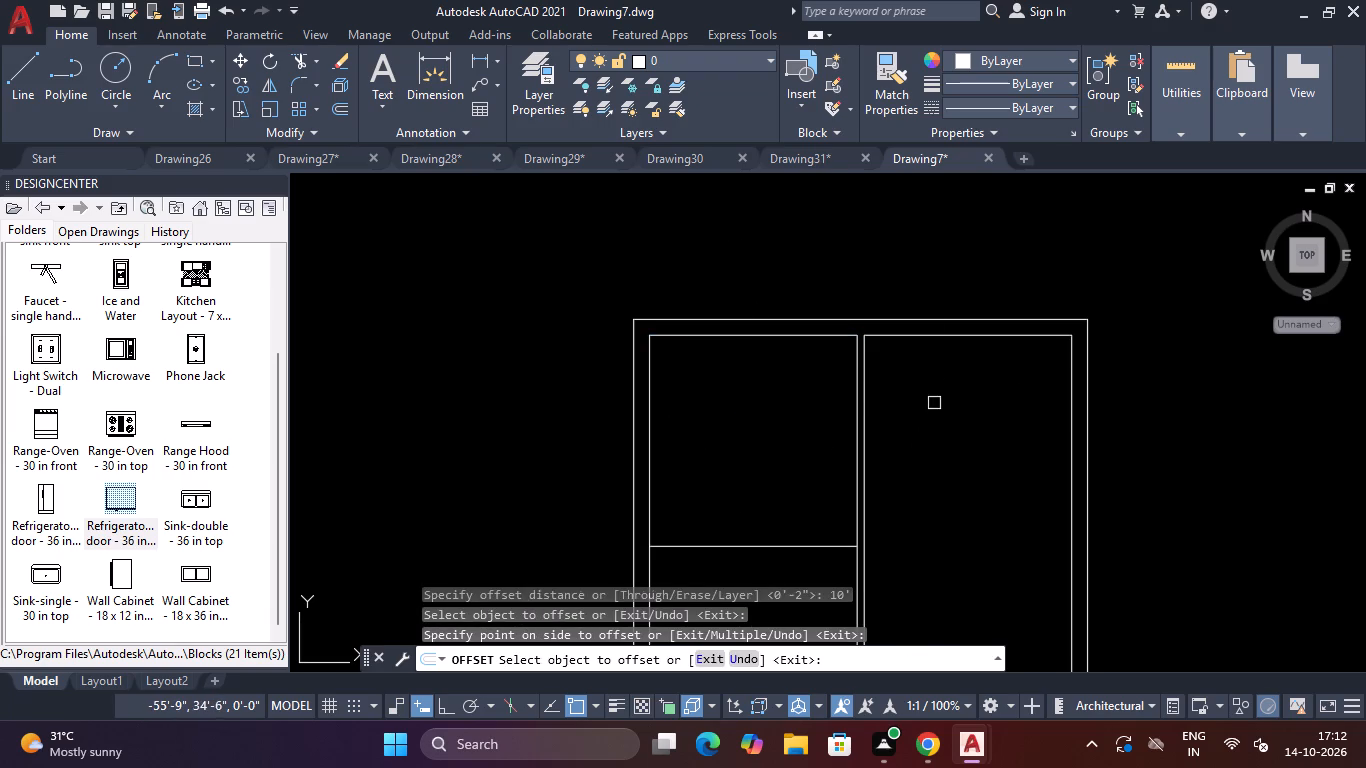
Offset the top wall's inner line east of the central partition 10' down into the plan.
key(space)
key(space)
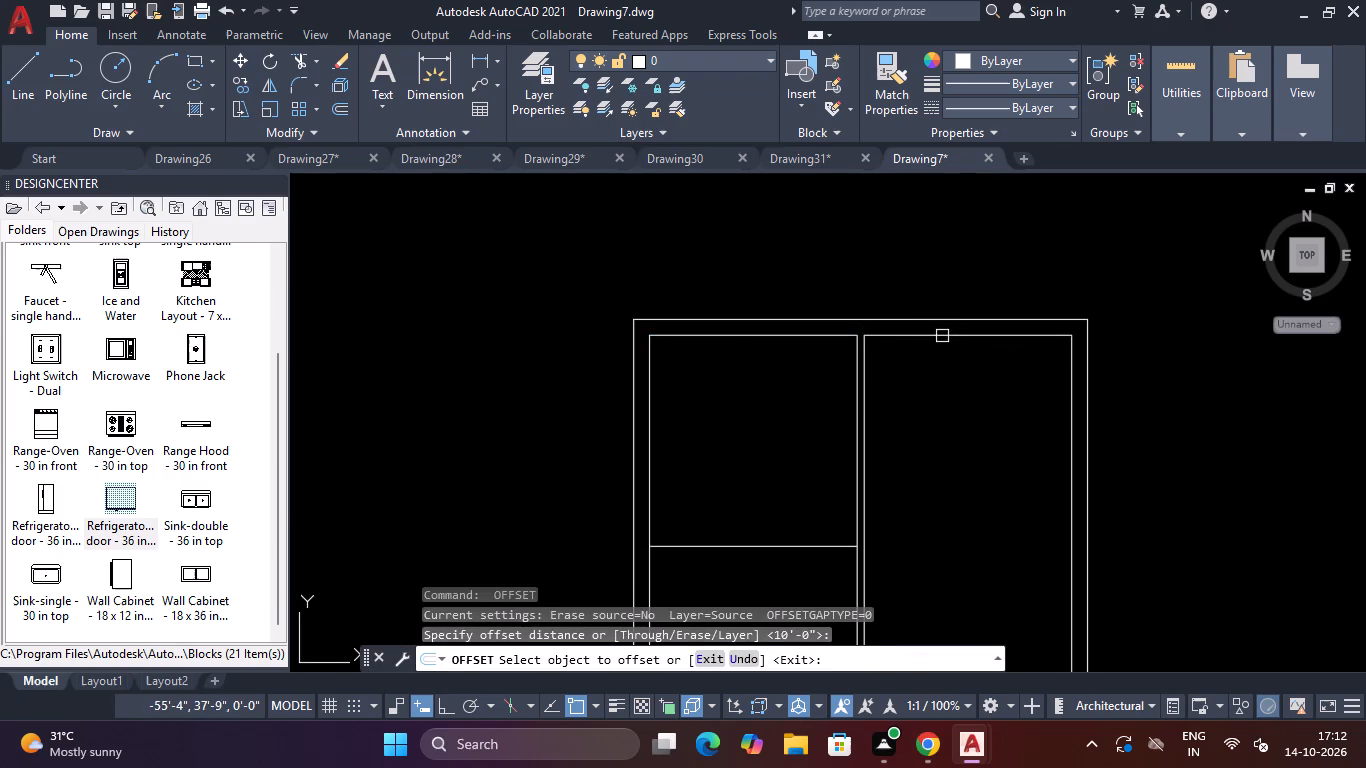
click(942, 336)
click(944, 446)
key(Escape)
key(Escape)
Offset both new horizontal lines, one on each side of the central partition, 4" downward.
text(O)
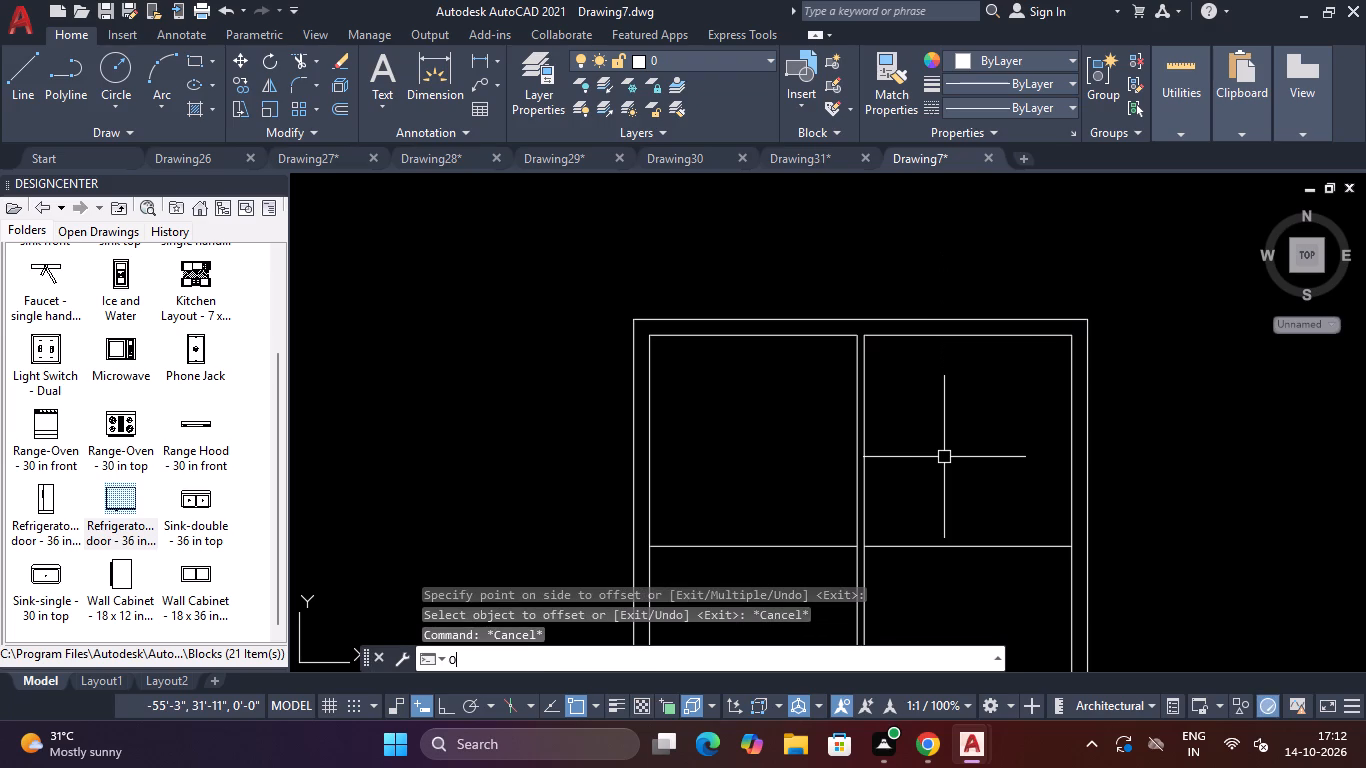
key(space)
text(4")
key(Return)
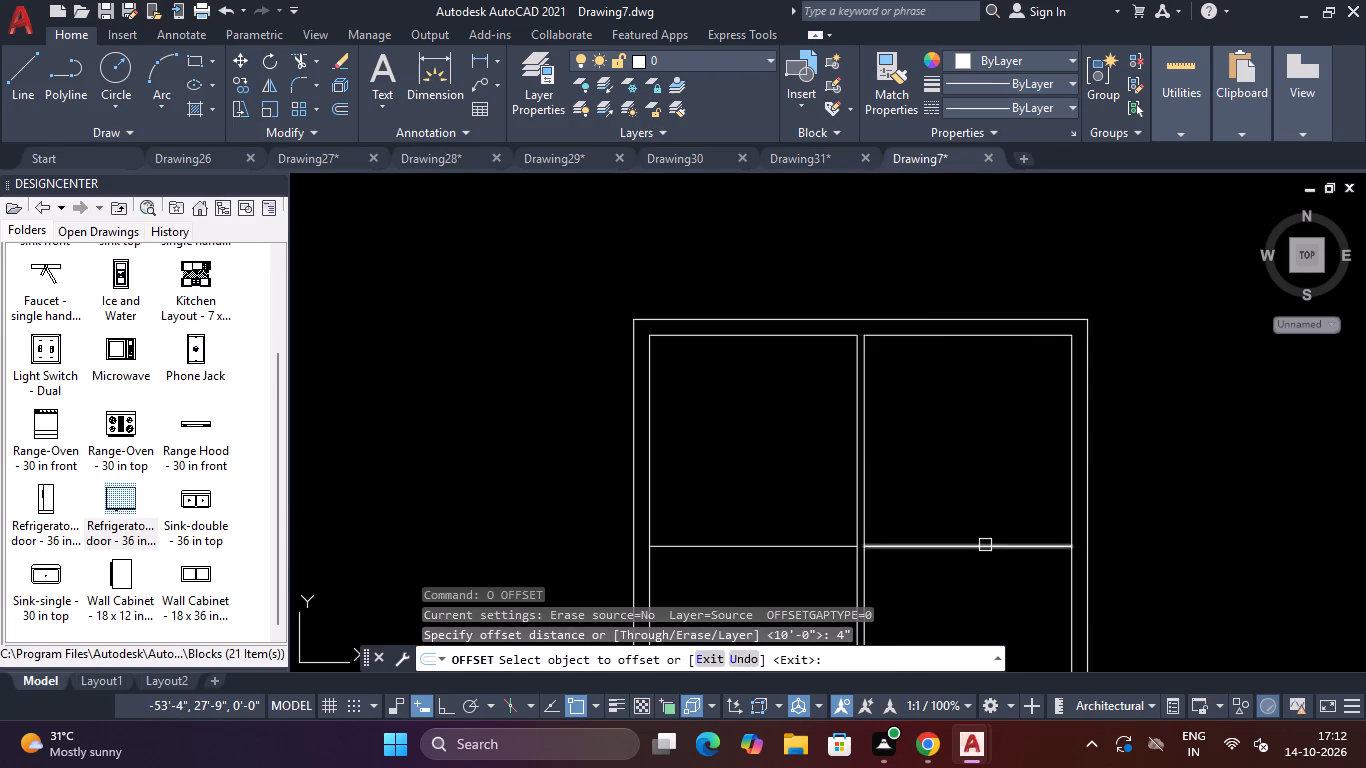
click(985, 545)
click(986, 581)
click(765, 543)
click(761, 587)
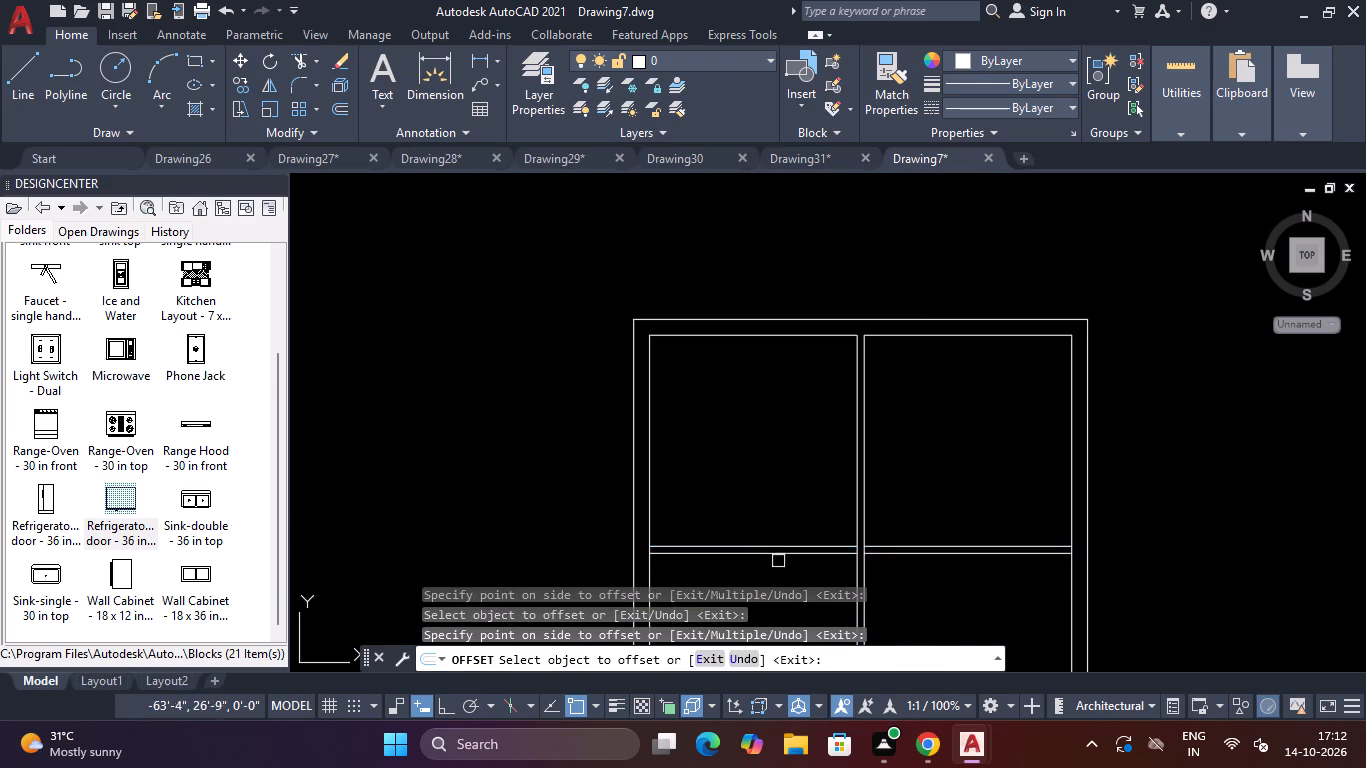
scroll(786, 547, down, 2)
scroll(816, 601, up, 1)
scroll(843, 471, down, 2)
scroll(838, 520, up, 3)
key(Escape)
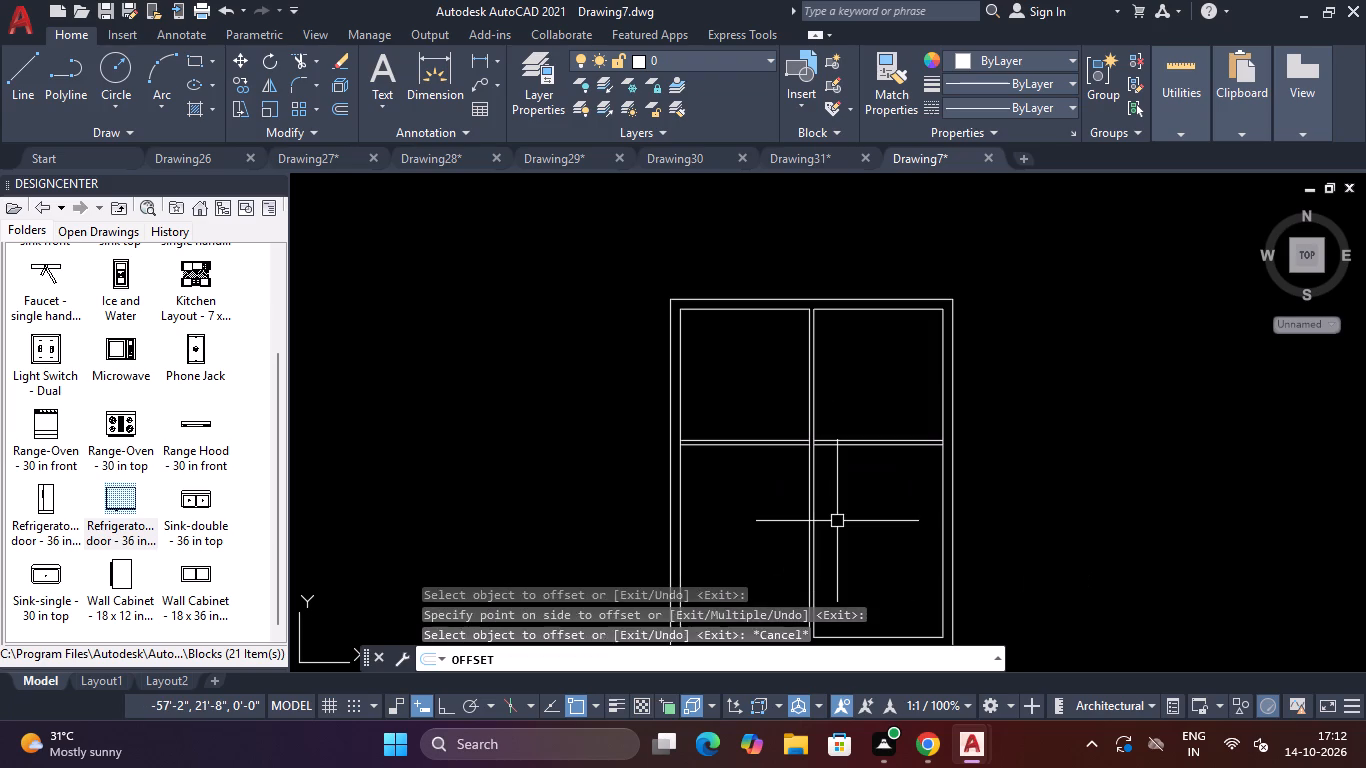
key(Escape)
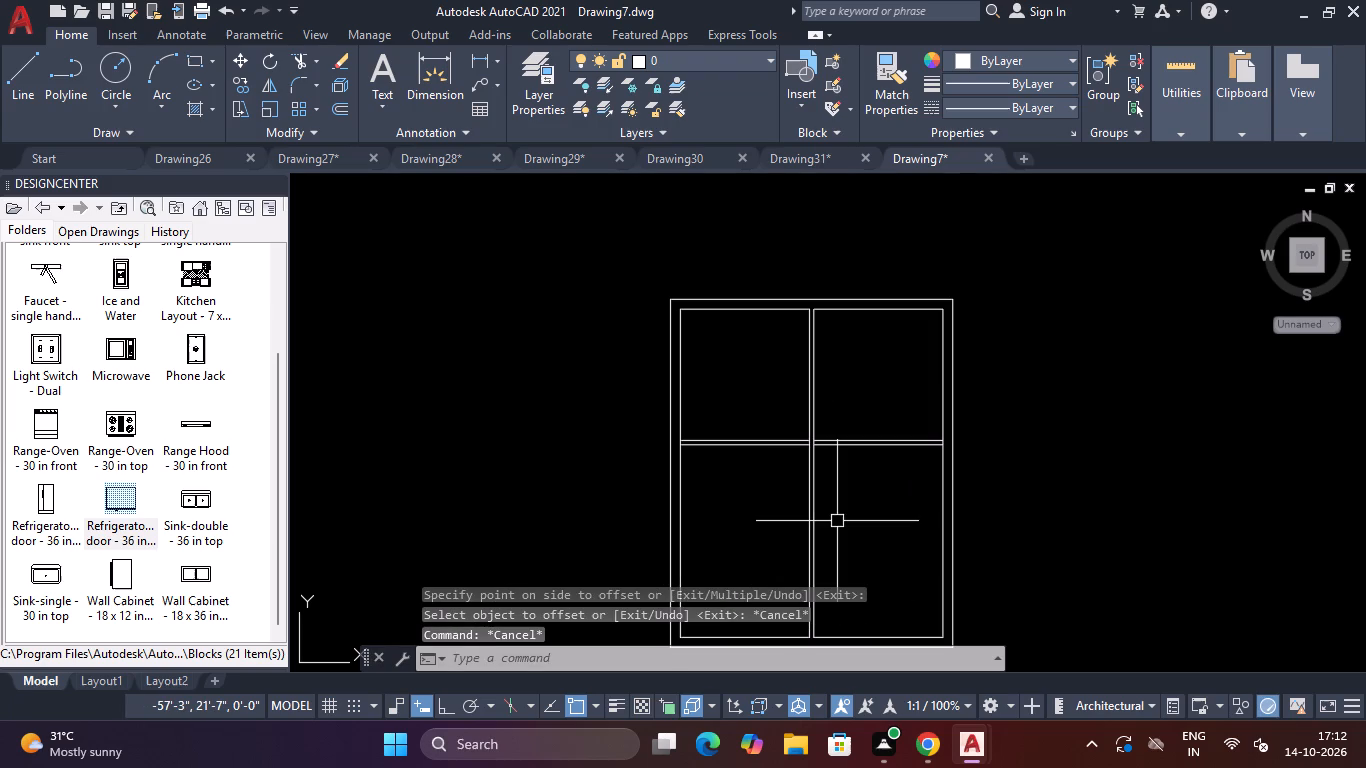
key(Escape)
key(Escape)
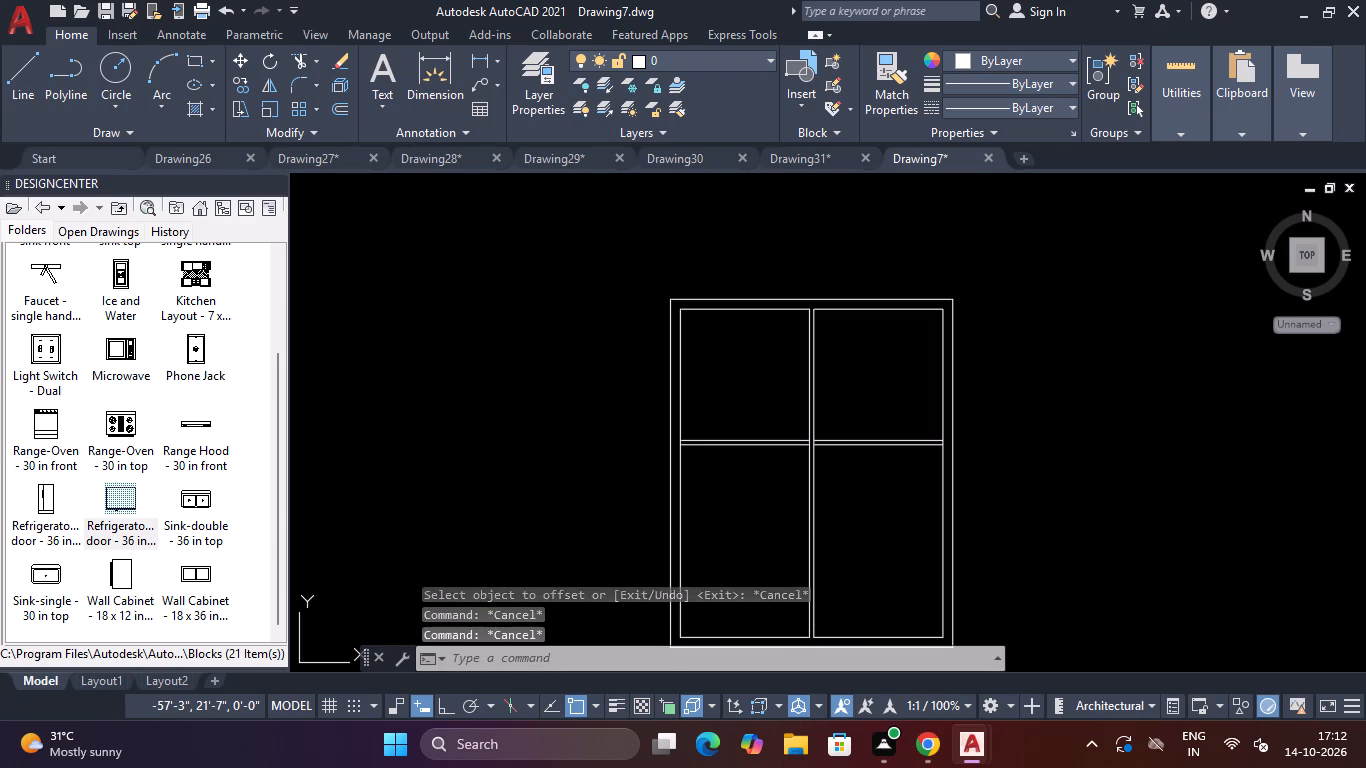
key(Escape)
key(Escape)
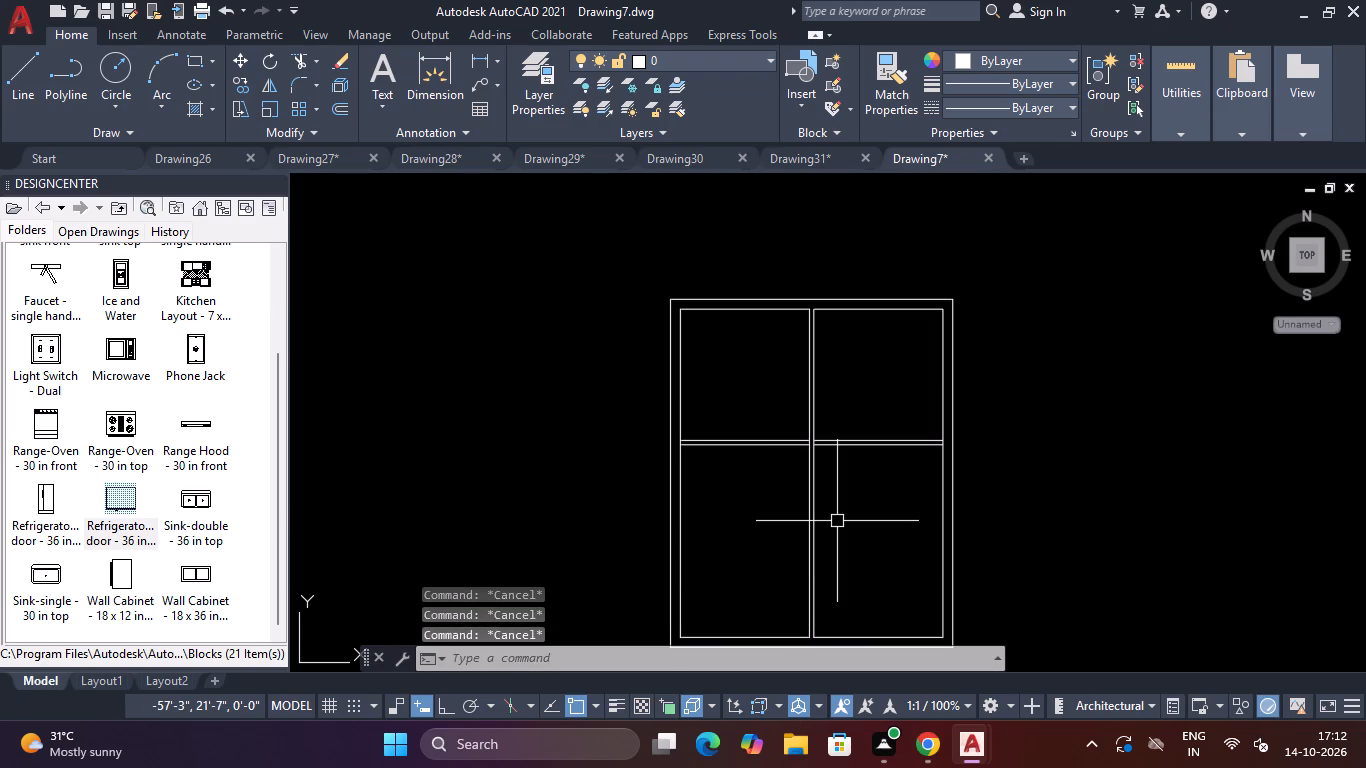
Offset the east wall's inner line 8' inward, toward the central partition.
text(O)
key(space)
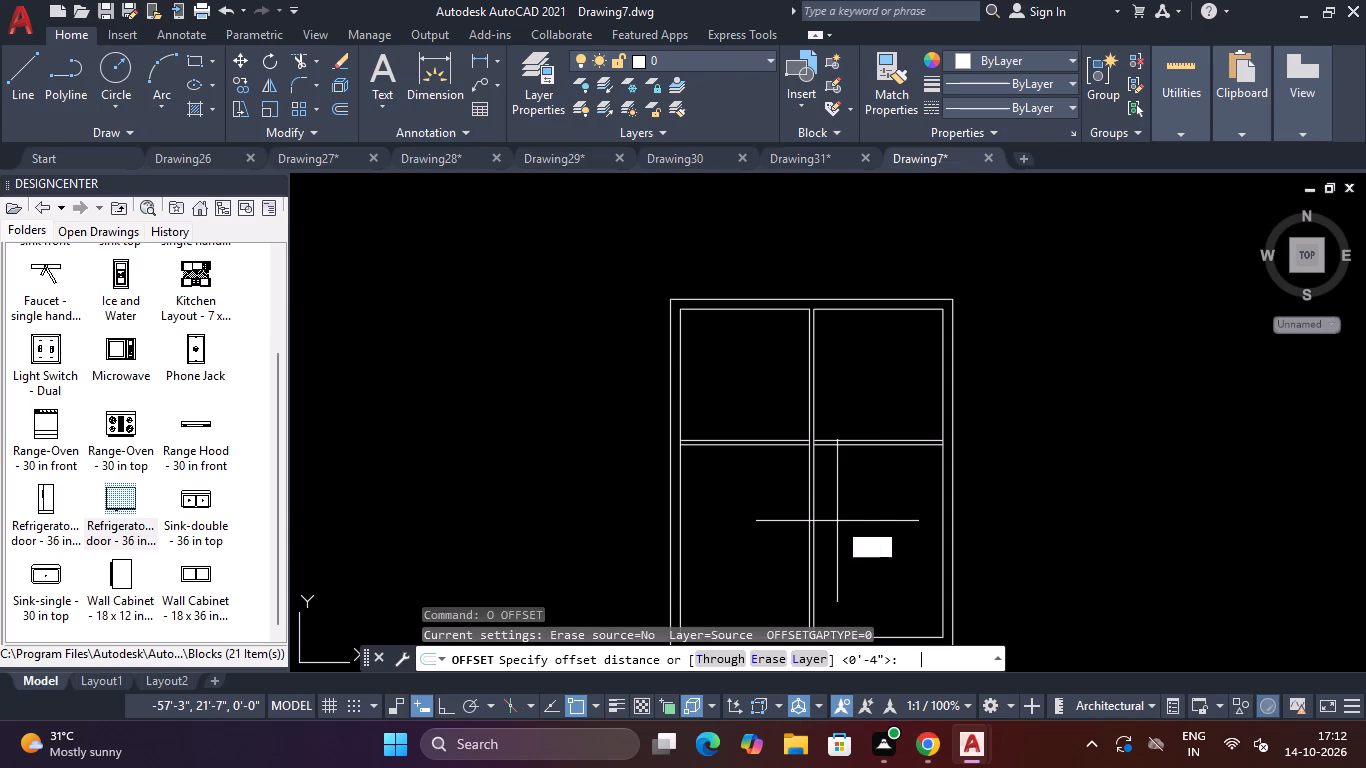
text(8')
key(Return)
scroll(837, 529, down, 3)
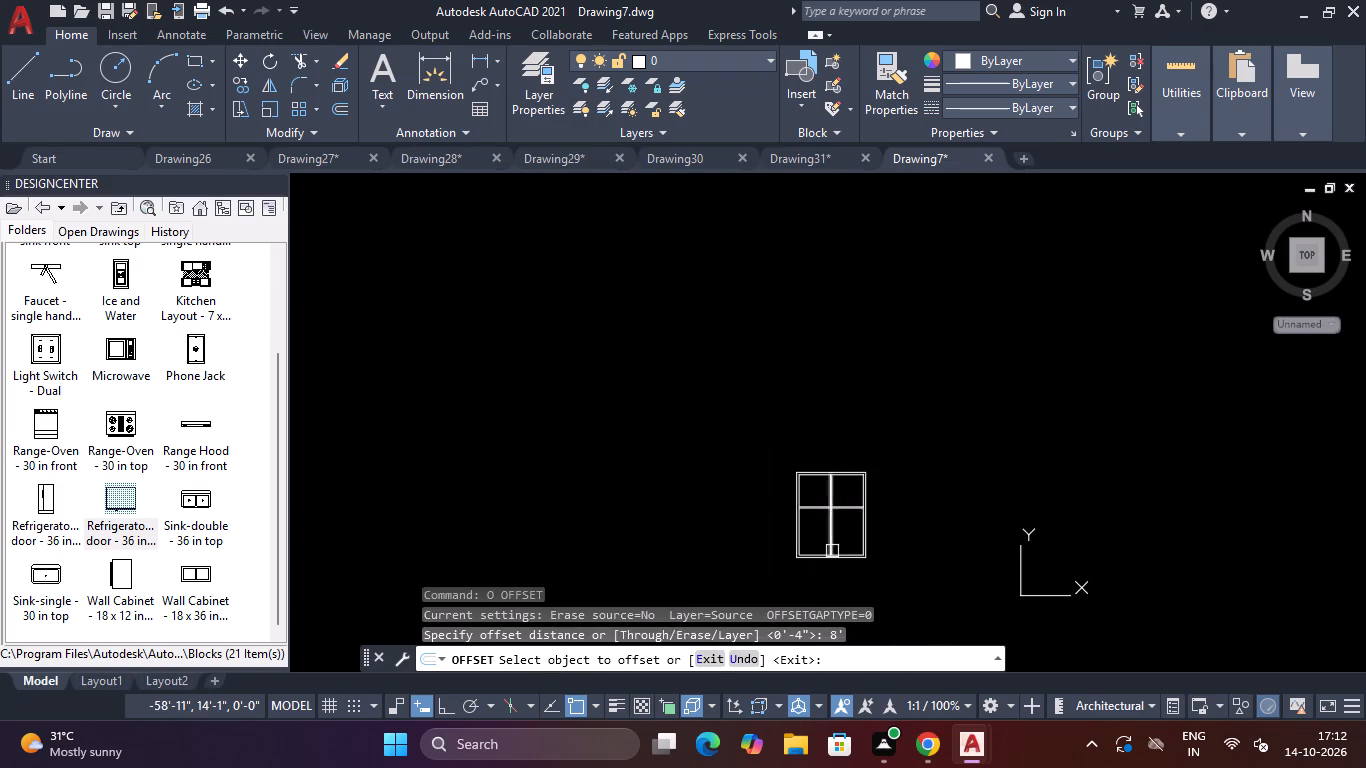
scroll(843, 549, up, 3)
click(914, 526)
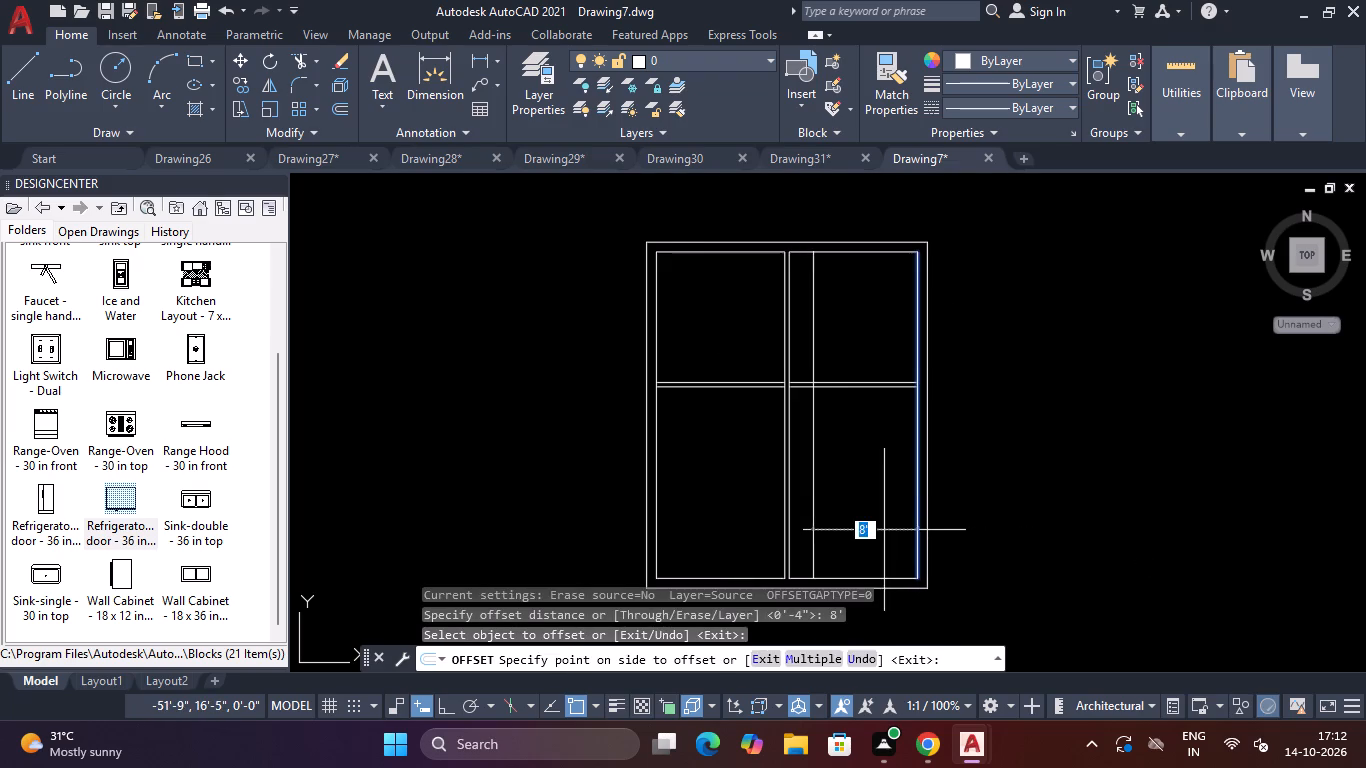
click(877, 530)
key(grave)
key(grave)
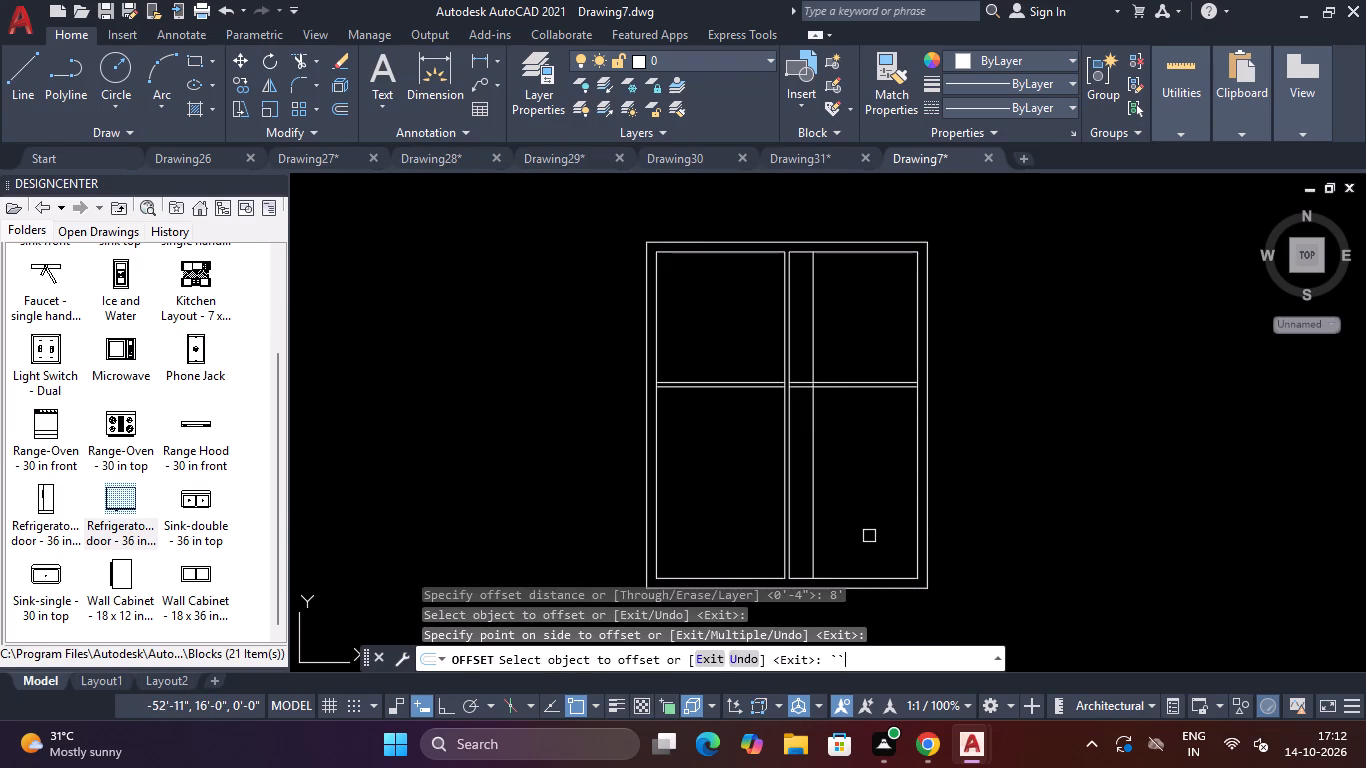
key(Escape)
key(Escape)
key(Escape)
key(Escape)
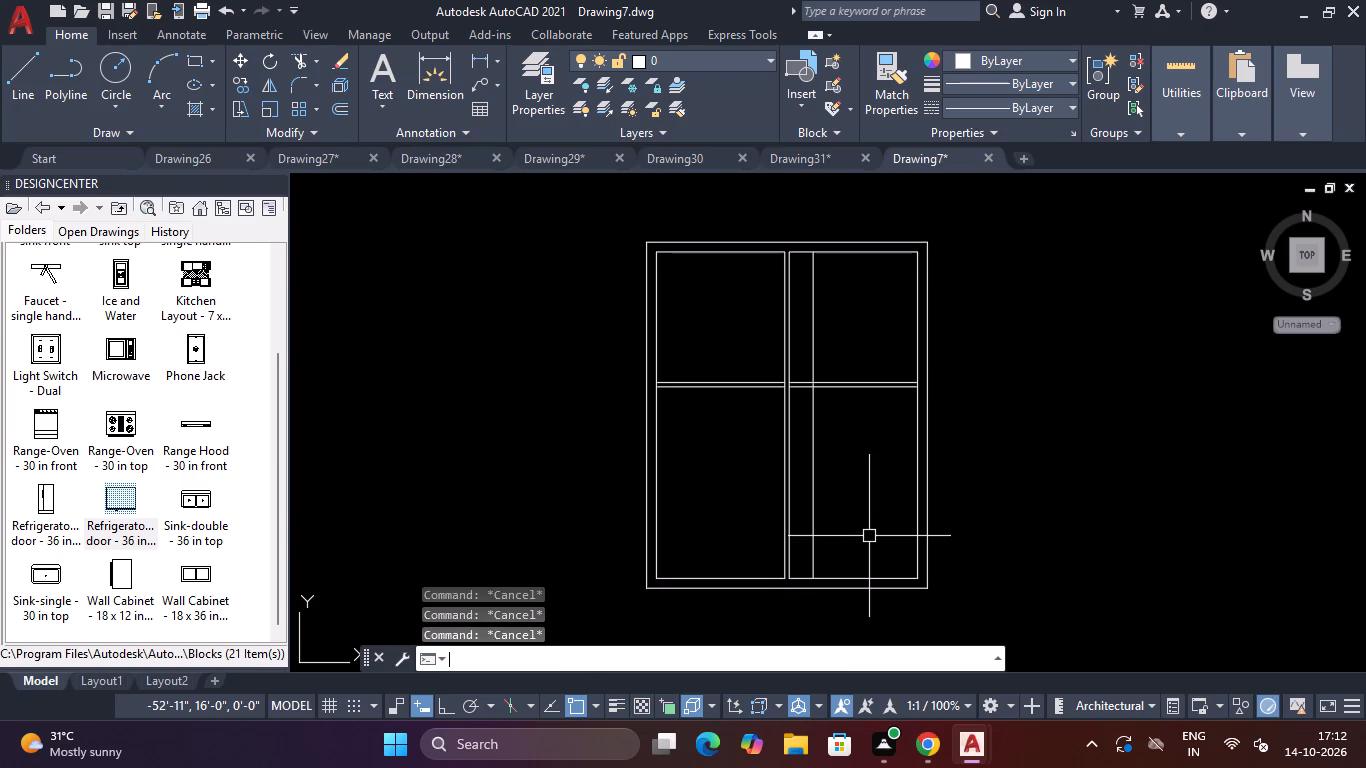
Offset the new vertical line in the east half 4" toward the east wall.
text(O)
key(space)
text(4")
key(Return)
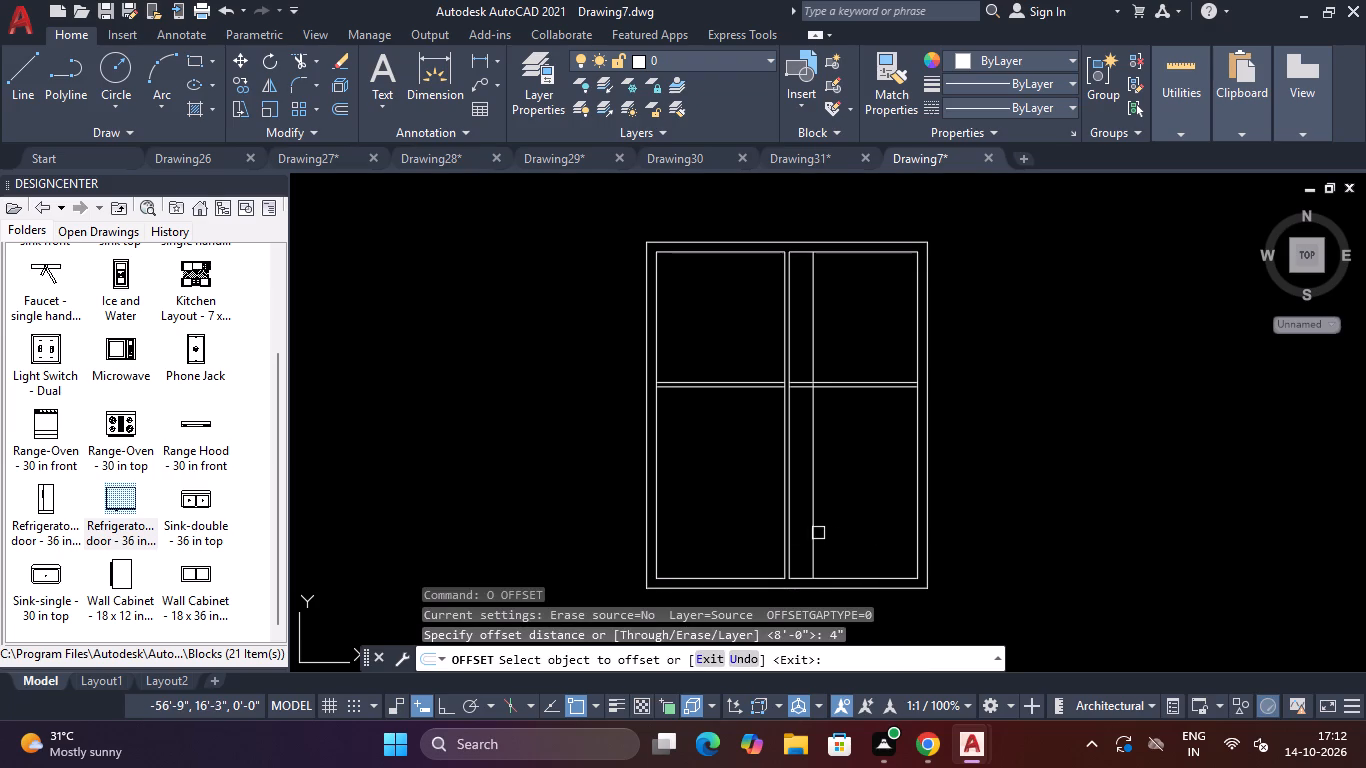
click(817, 532)
click(851, 524)
key(Escape)
key(Escape)
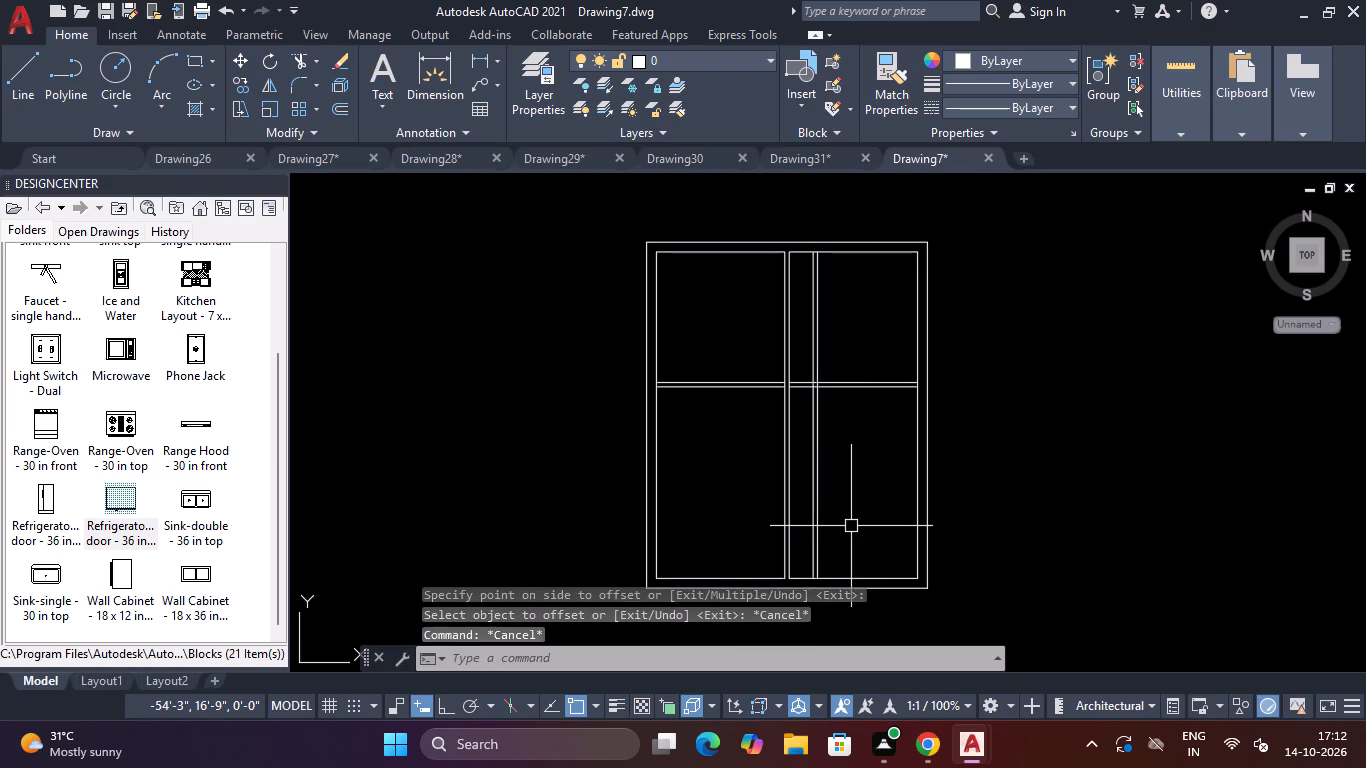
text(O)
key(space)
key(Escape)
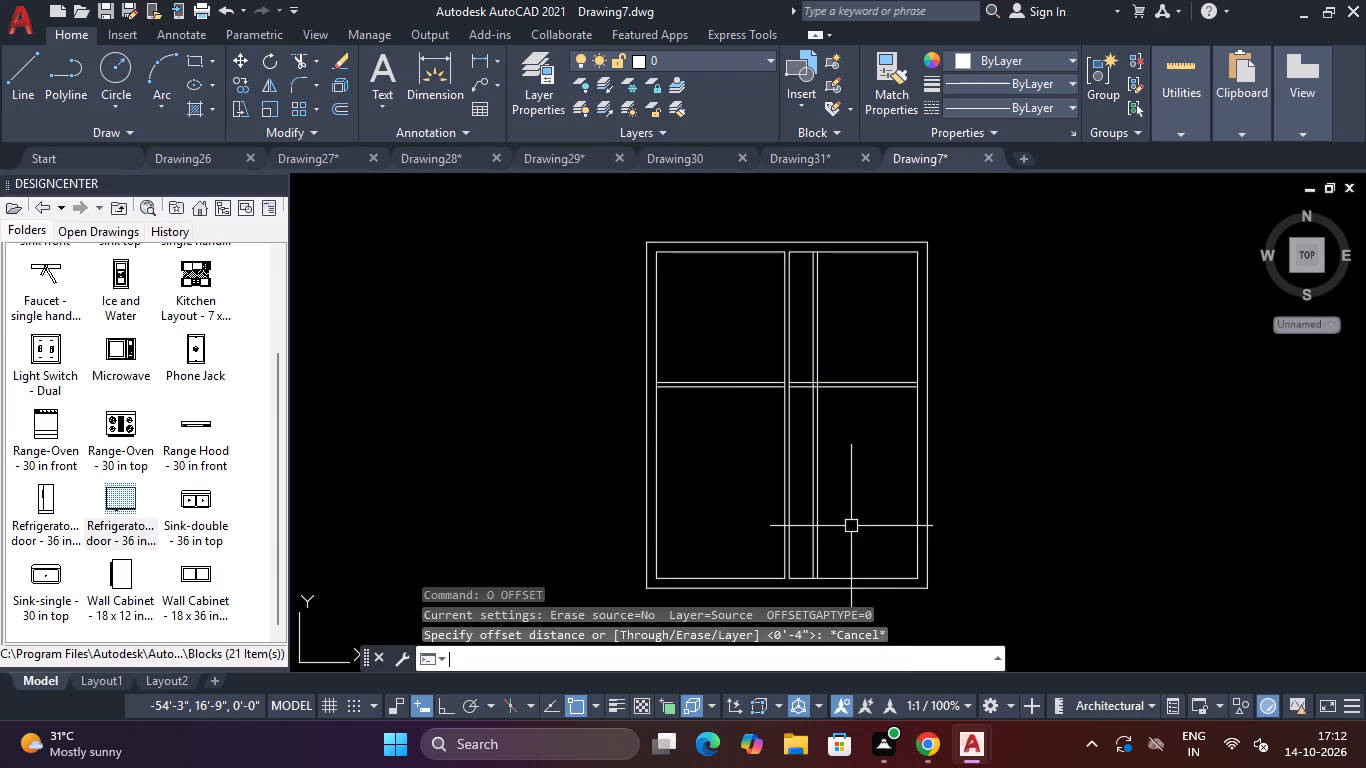
Offset the bottom wall's inner line in the east half 8' upward.
text(O)
key(space)
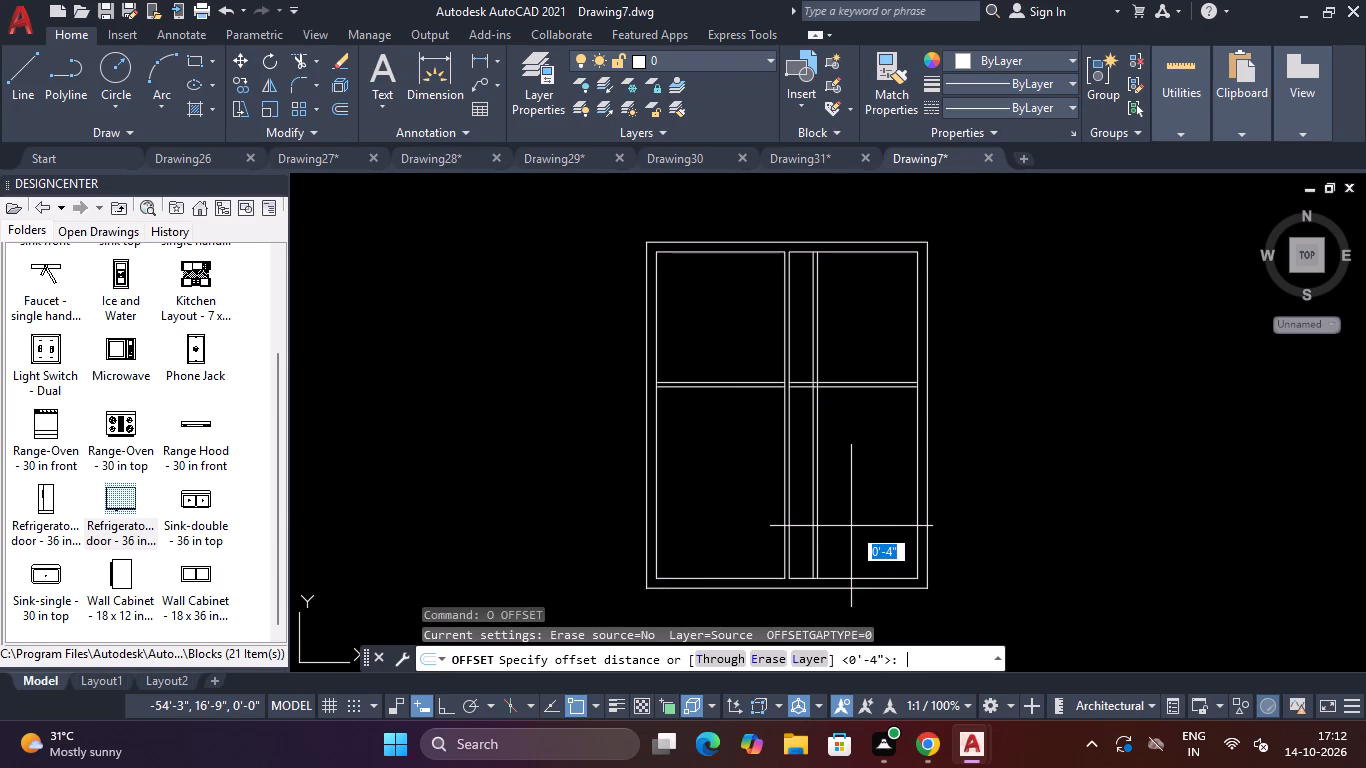
key(8)
key(apostrophe)
key(Return)
click(864, 576)
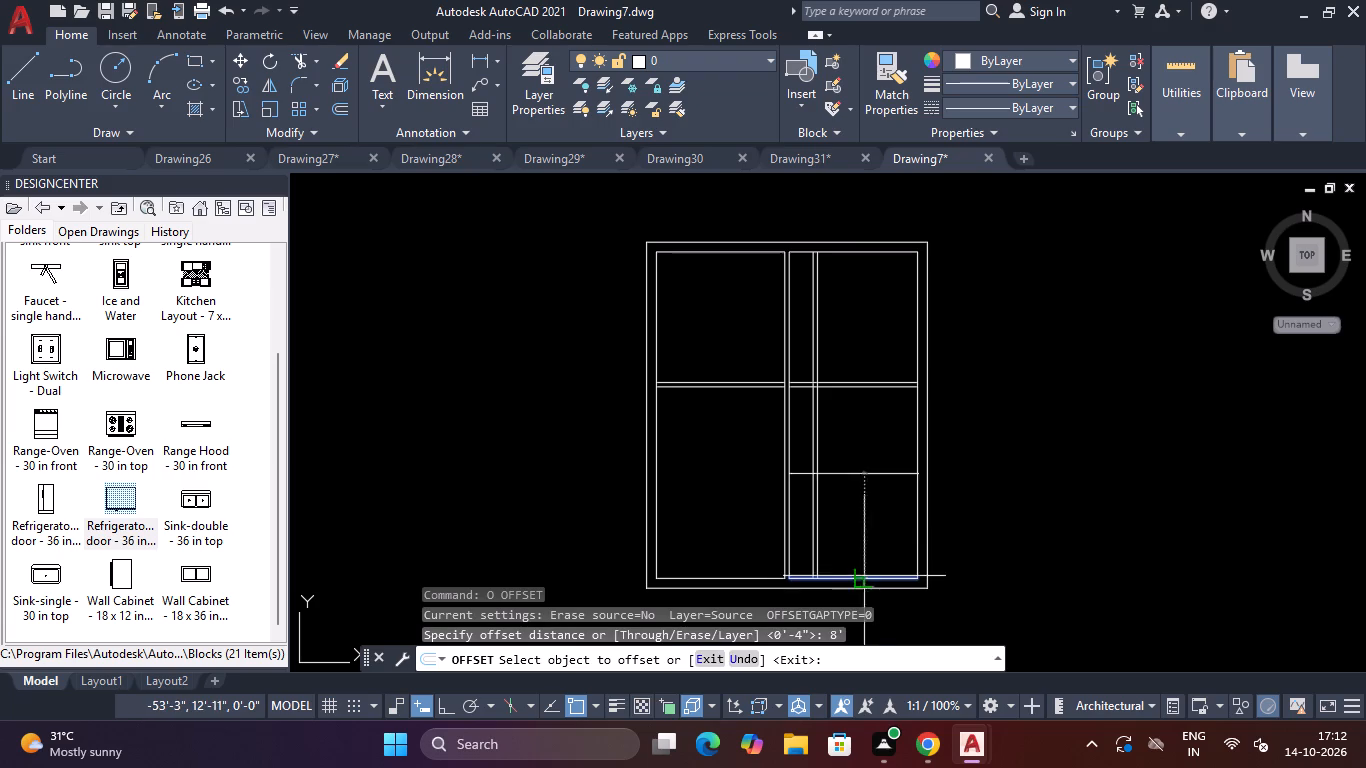
click(857, 491)
key(Escape)
key(Escape)
Offset the new lower horizontal line in the east half 4" downward toward the bottom wall.
text(O)
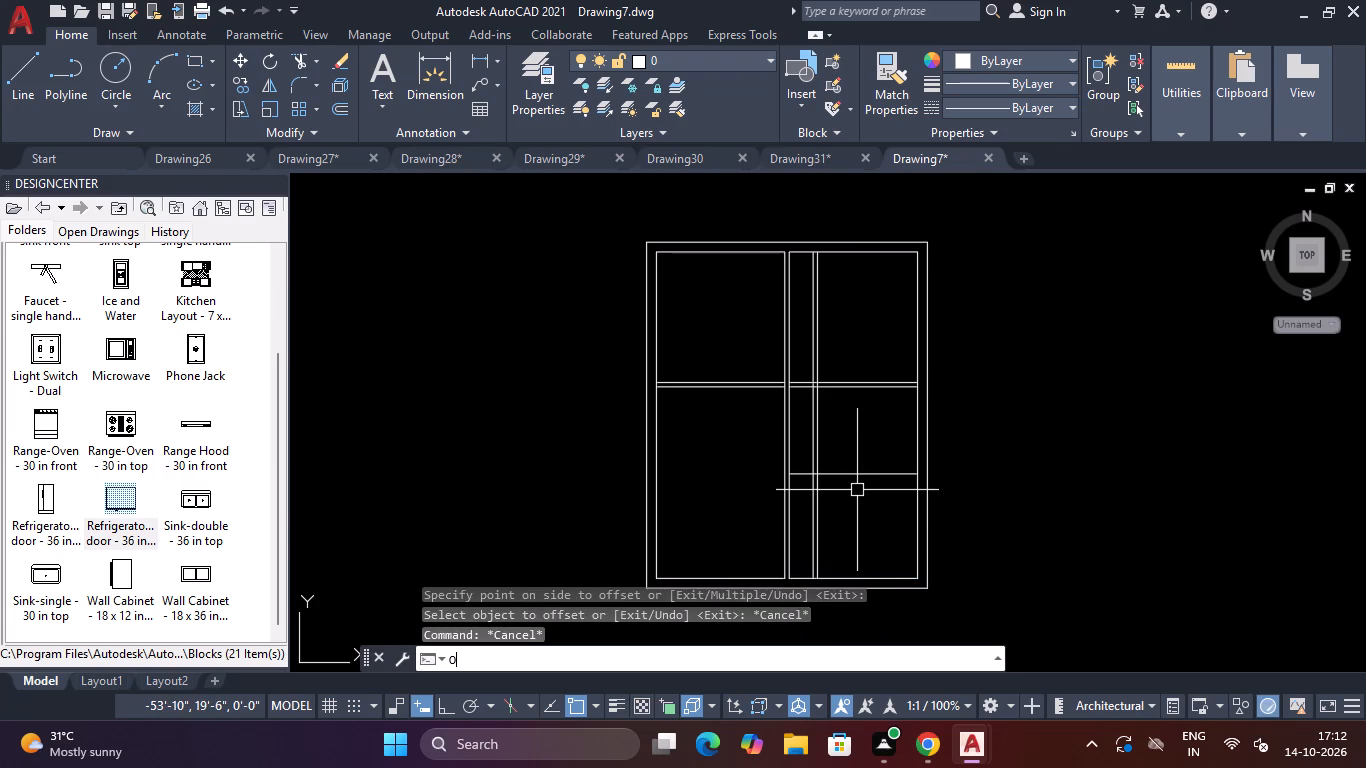
key(space)
text(4")
key(Return)
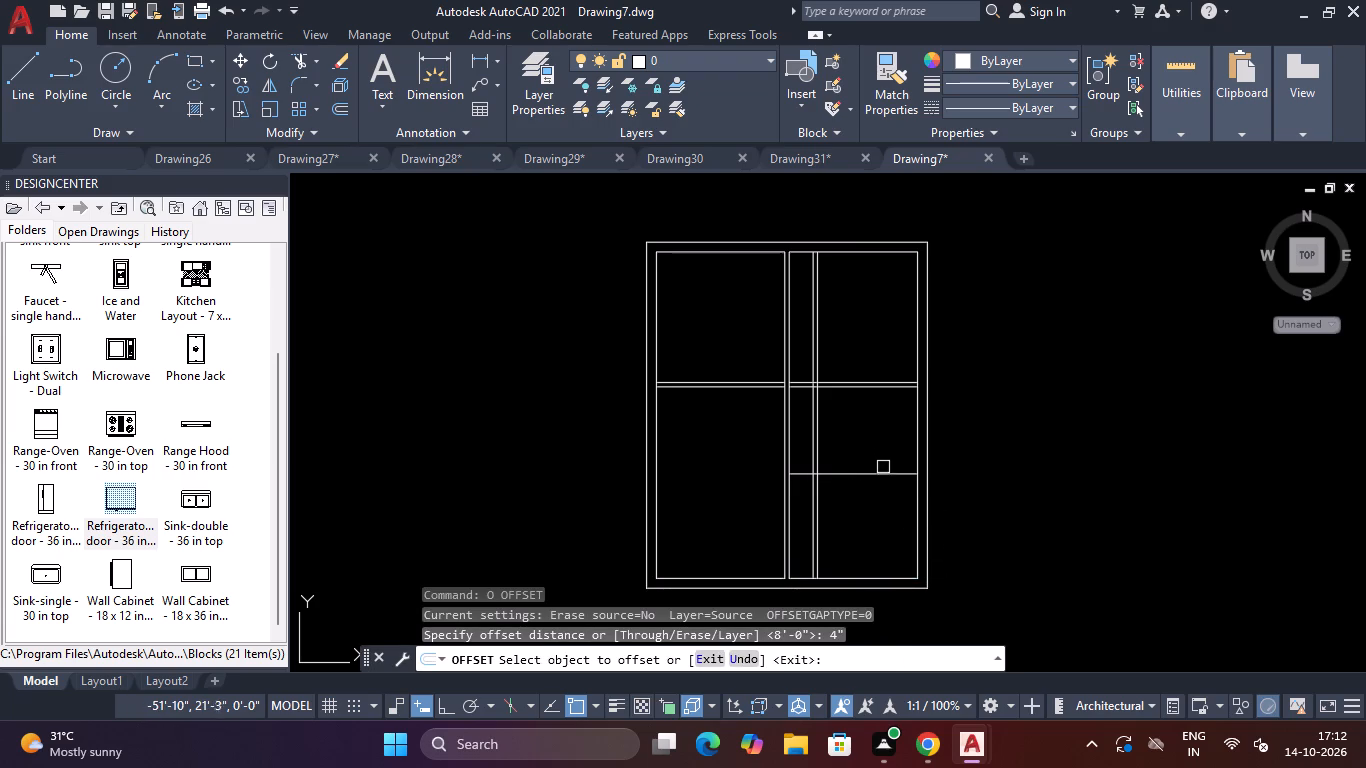
click(882, 475)
click(866, 546)
key(Escape)
key(Escape)
Trim the east half's two vertical partition lines above the lower horizontal partition.
text(TR)
key(space)
scroll(824, 452, up, 5)
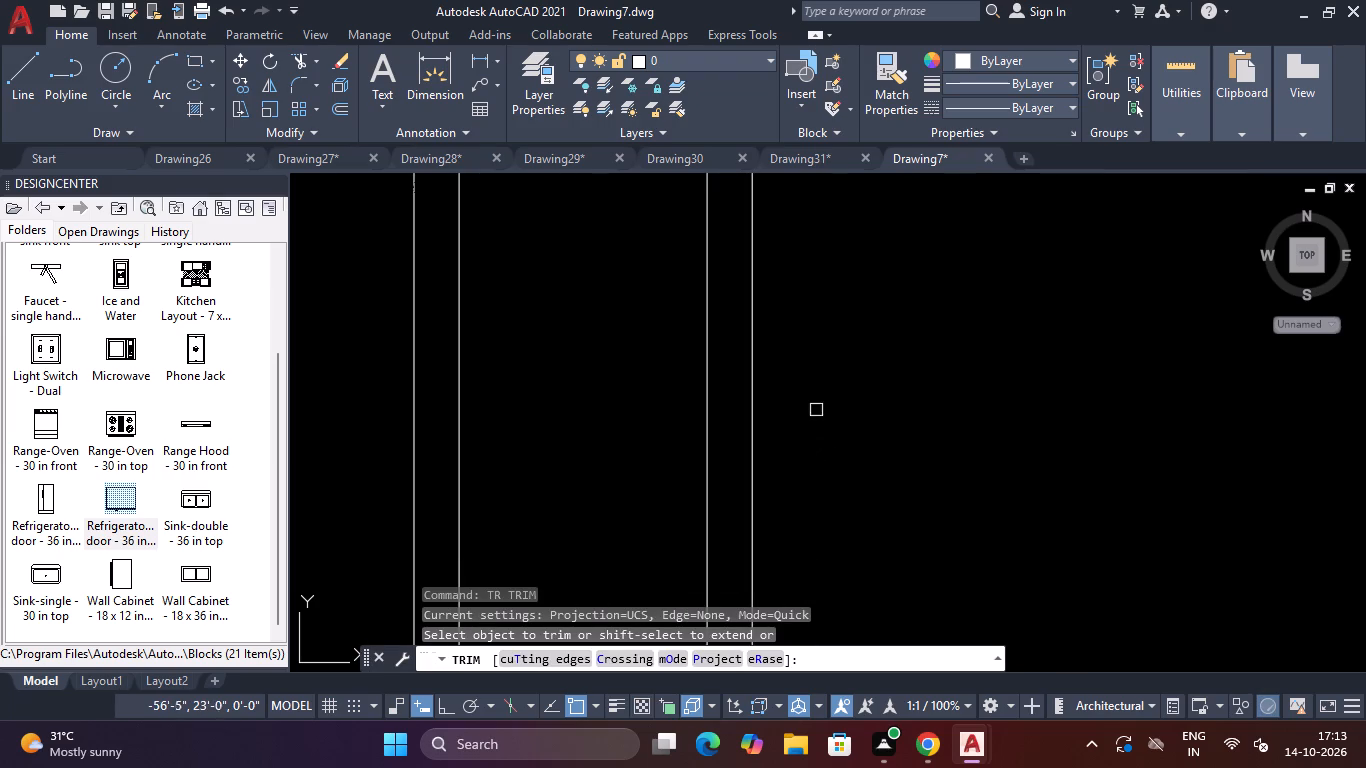
scroll(830, 365, down, 4)
scroll(791, 475, up, 4)
scroll(820, 346, down, 3)
scroll(874, 211, up, 5)
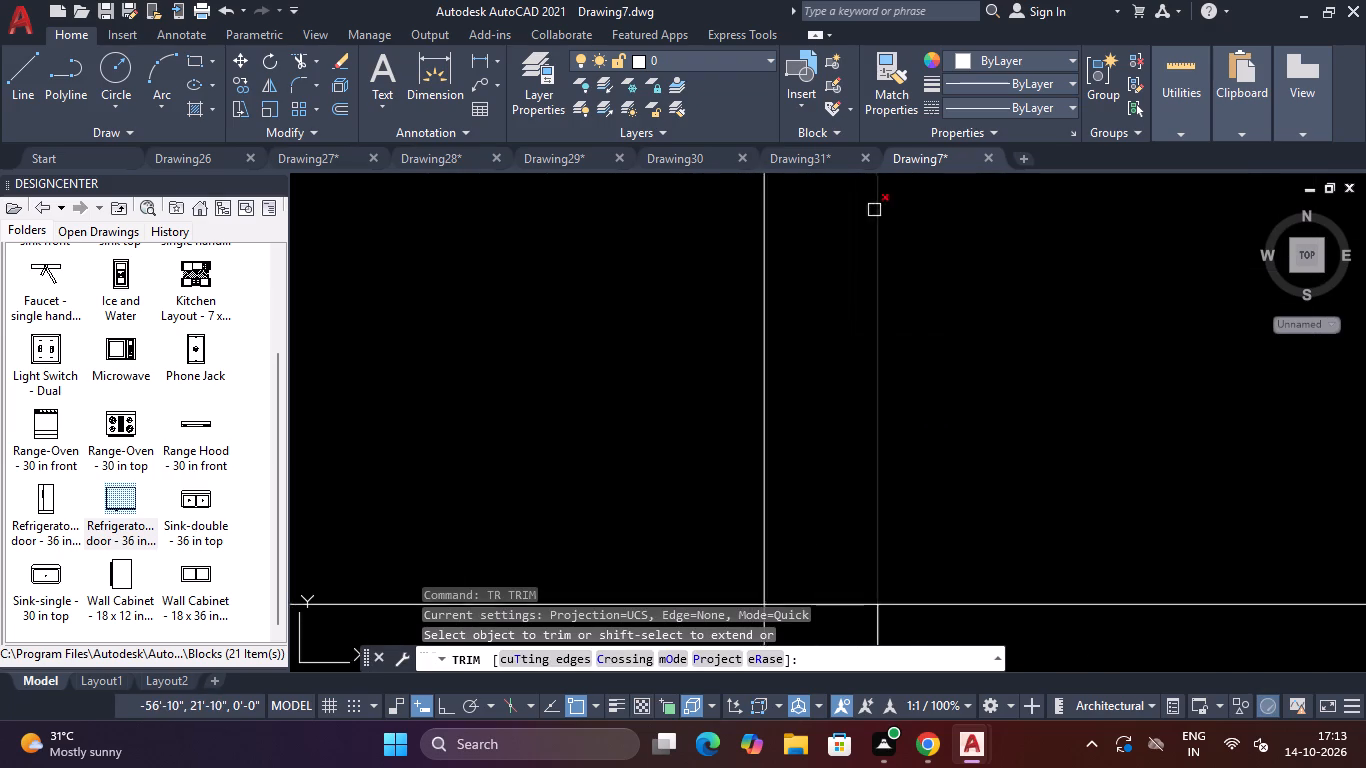
drag(955, 454, 914, 454)
click(647, 471)
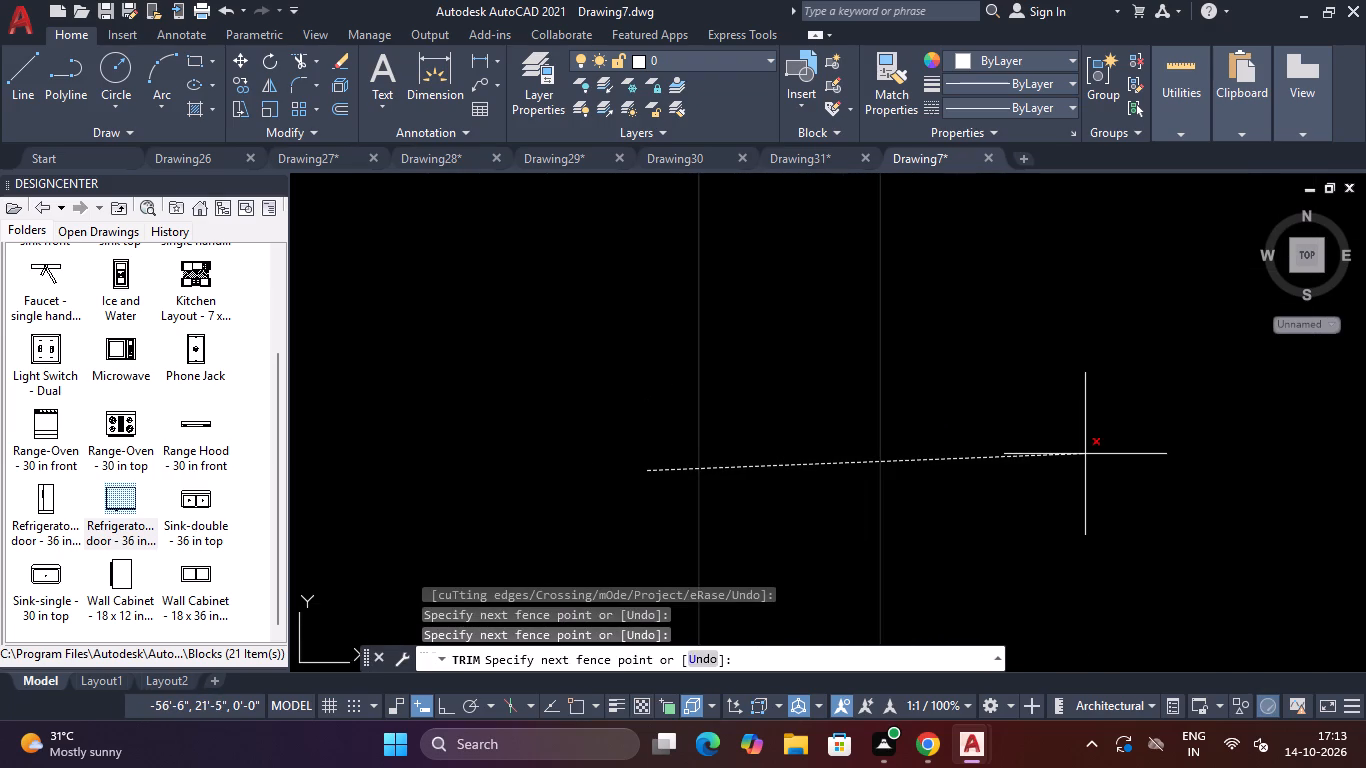
scroll(1085, 454, down, 4)
click(1085, 454)
scroll(1085, 454, up, 1)
scroll(1085, 454, down, 1)
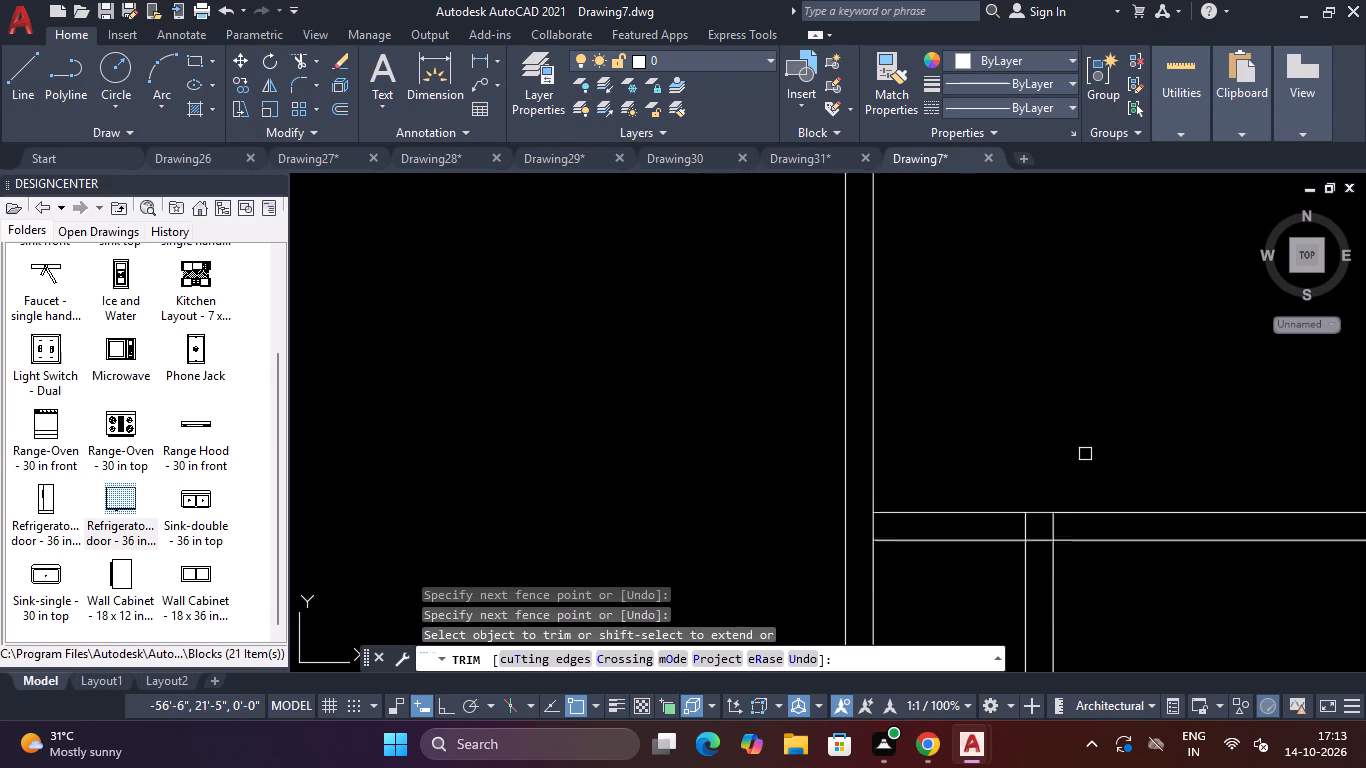
Trim the lower horizontal partition lines between the central partition and the east half's vertical partition.
scroll(1085, 454, down, 1)
click(994, 443)
click(998, 514)
scroll(998, 481, down, 4)
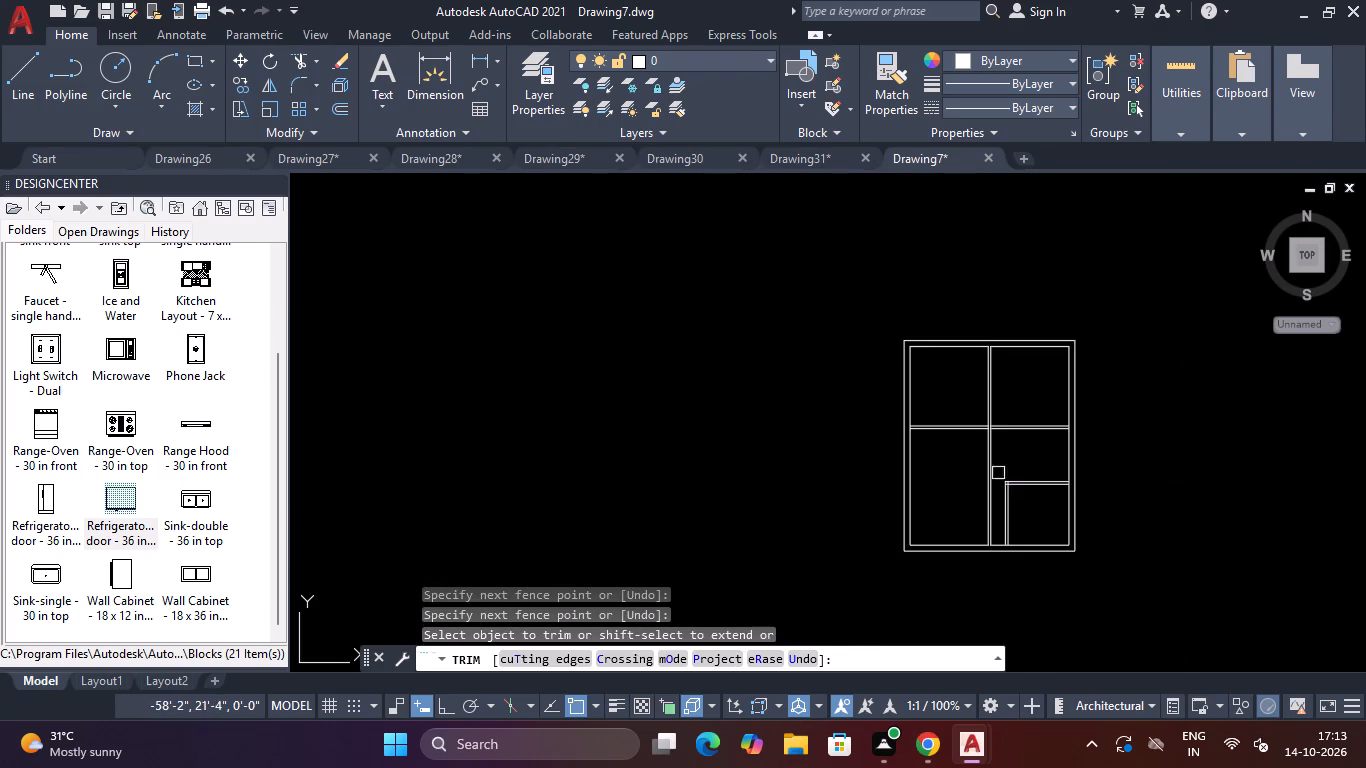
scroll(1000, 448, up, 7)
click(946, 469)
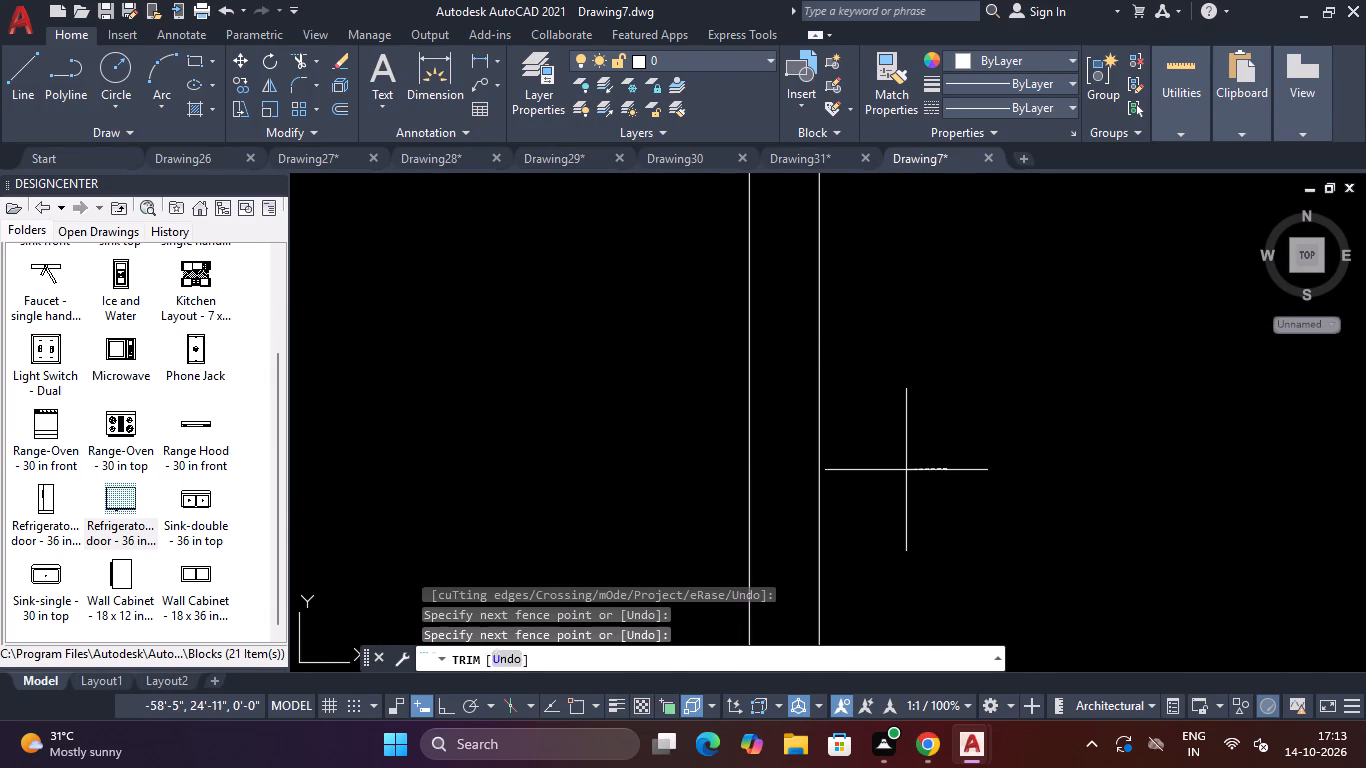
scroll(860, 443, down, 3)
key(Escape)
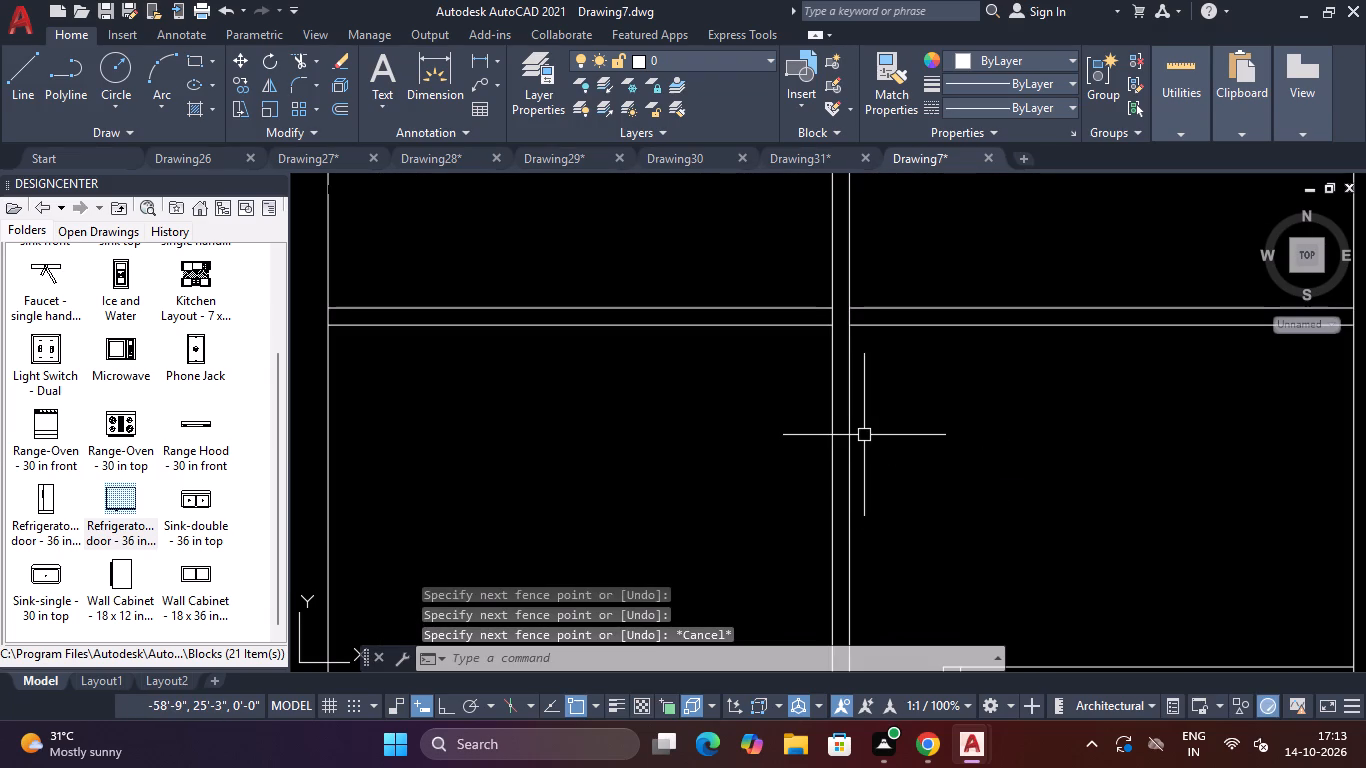
Trim the two lines of the central vertical partition below the upper horizontal partition.
key(space)
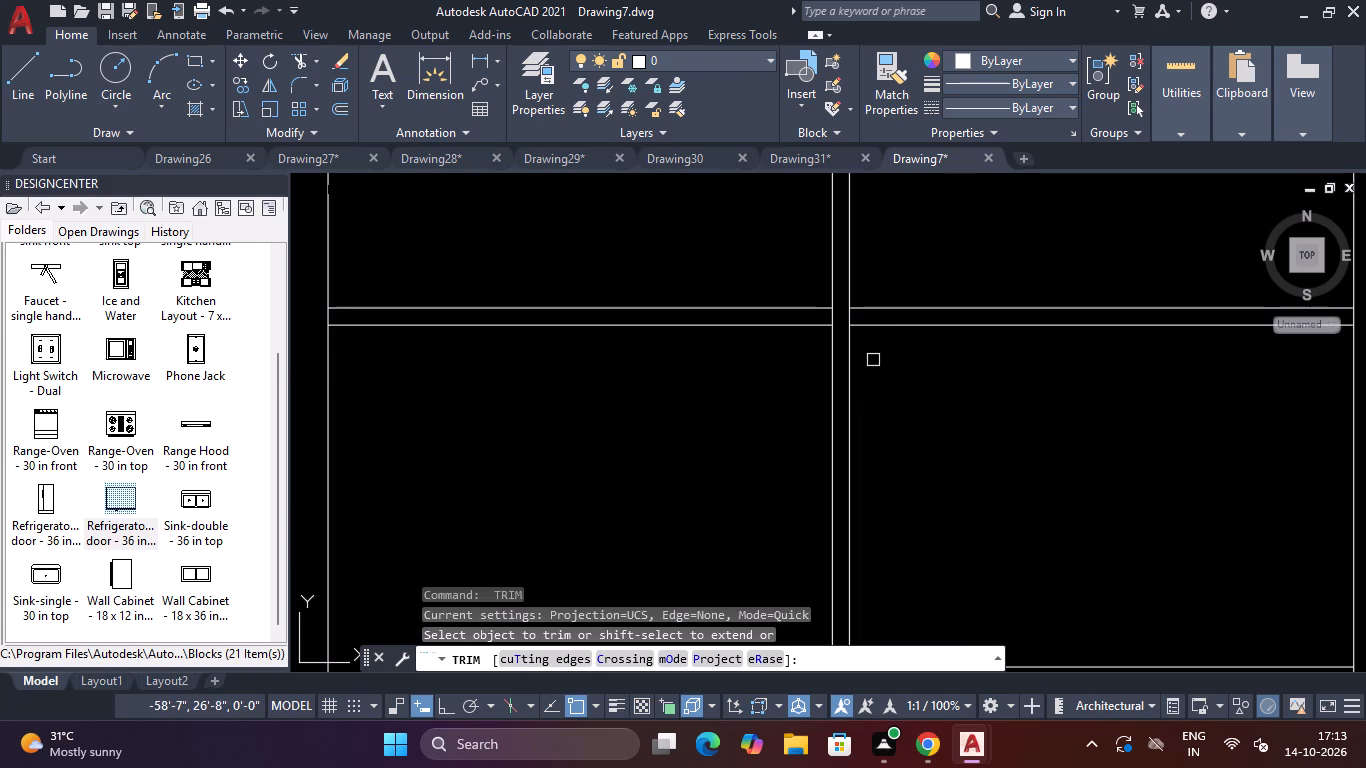
shift+click(889, 325)
click(888, 409)
click(820, 444)
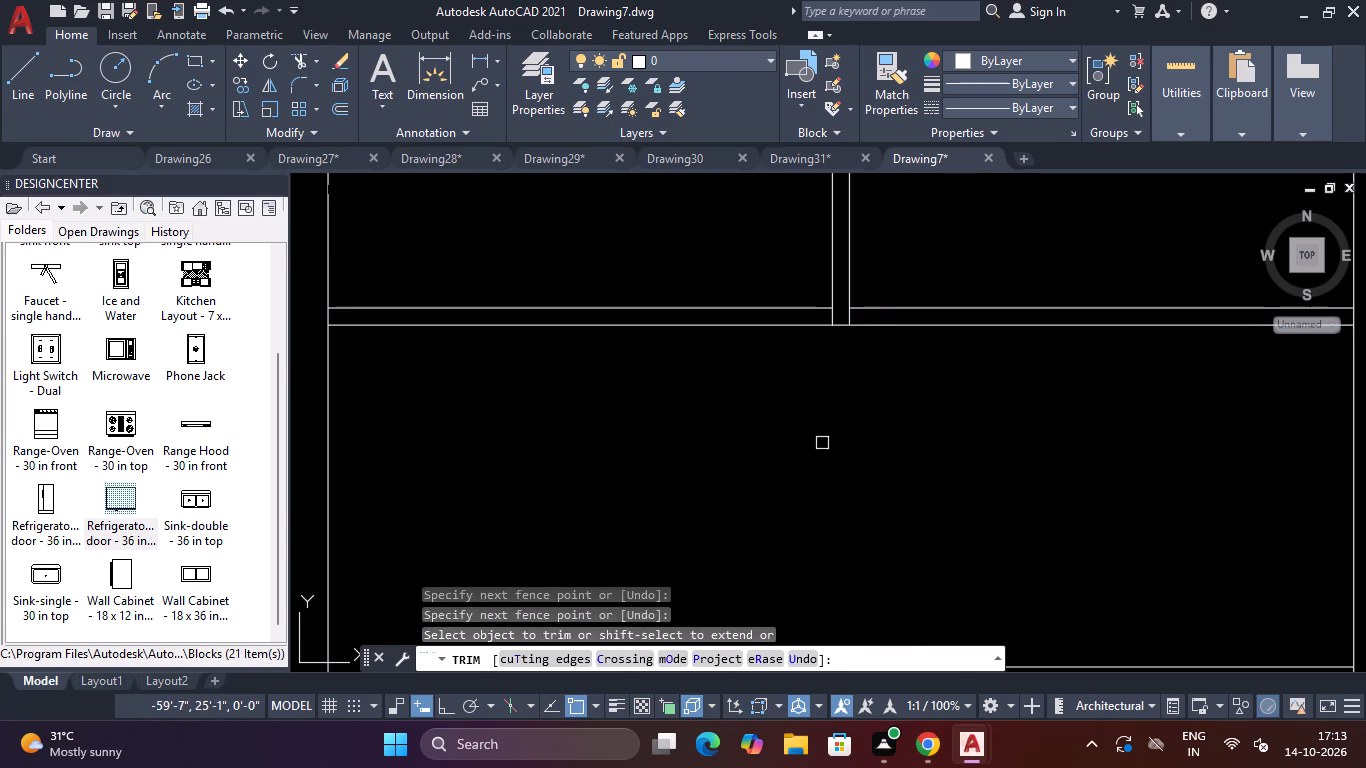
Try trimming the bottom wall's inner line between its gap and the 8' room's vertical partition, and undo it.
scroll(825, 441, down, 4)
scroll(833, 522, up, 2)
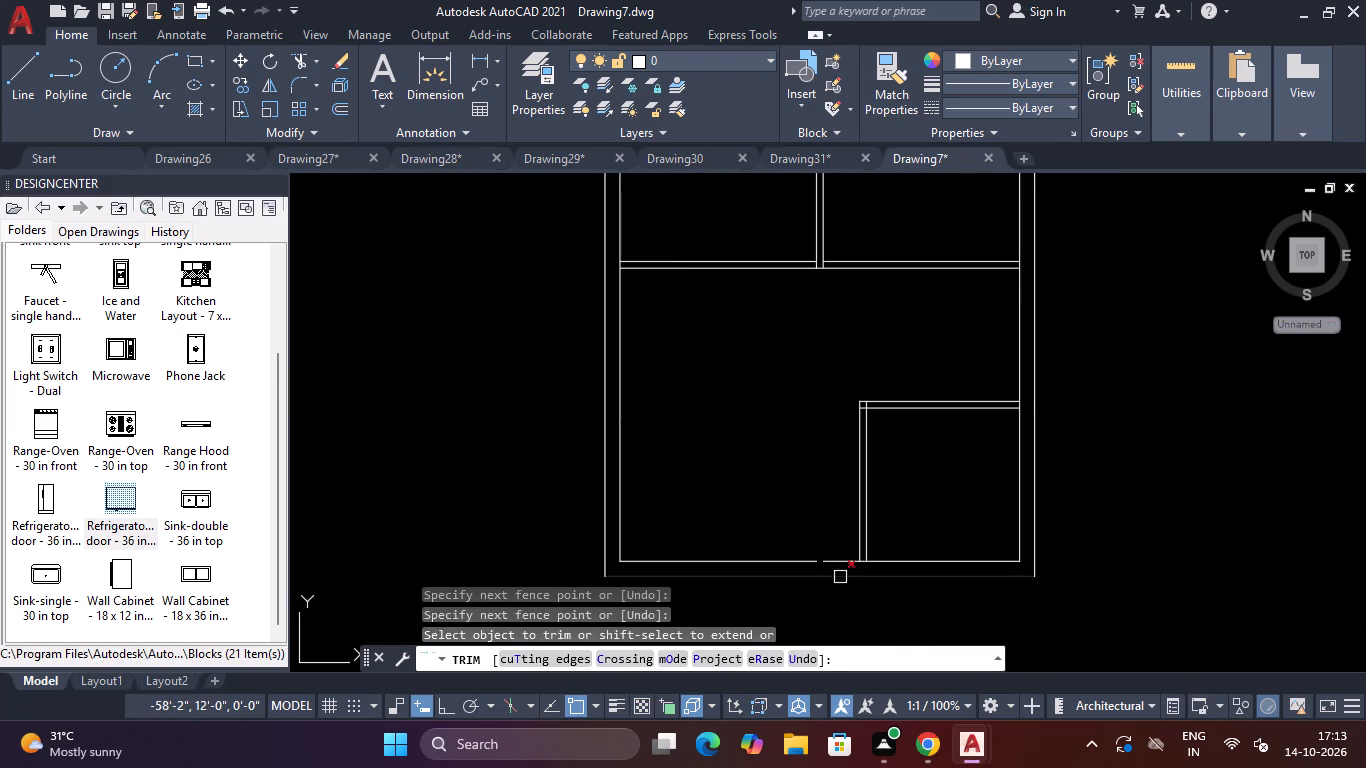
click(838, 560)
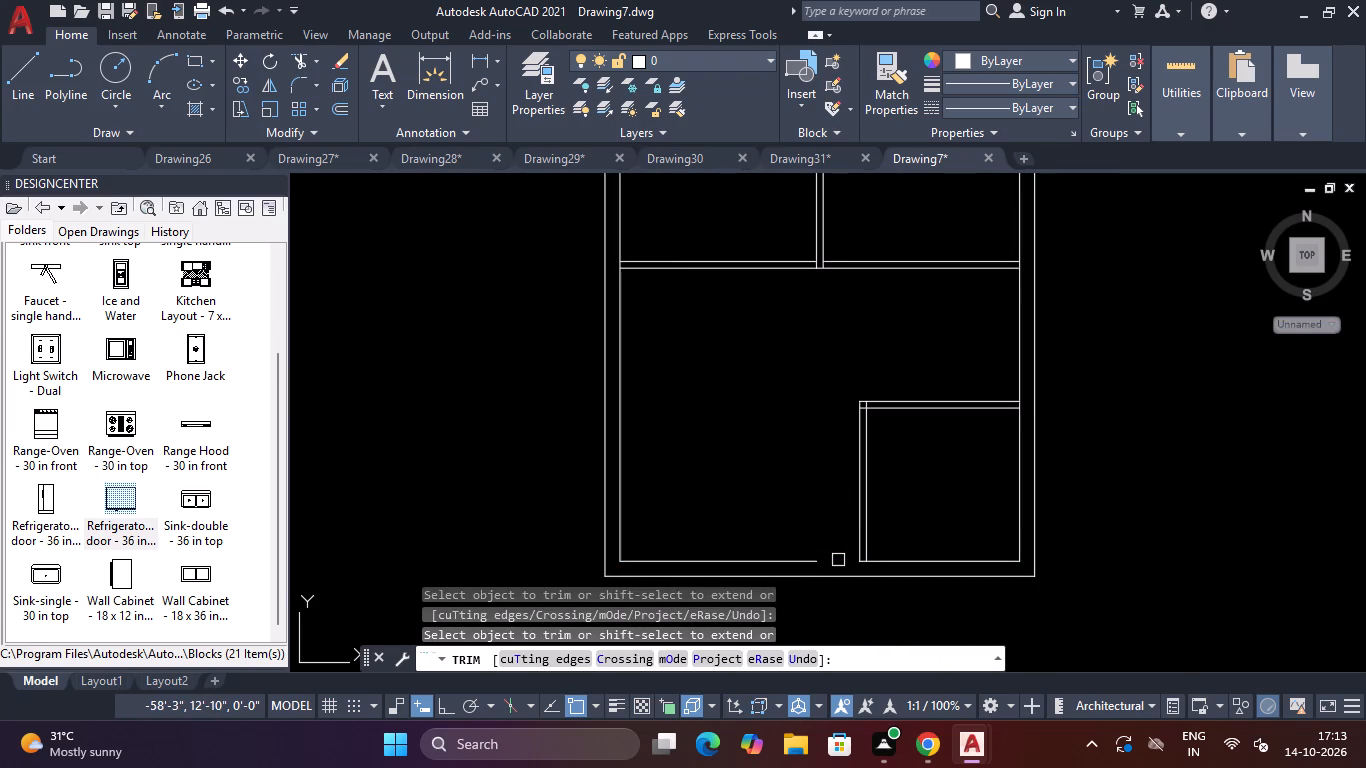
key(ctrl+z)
Extend the west piece of the bottom wall's inner line eastward to close the gap in it.
scroll(838, 542, down, 4)
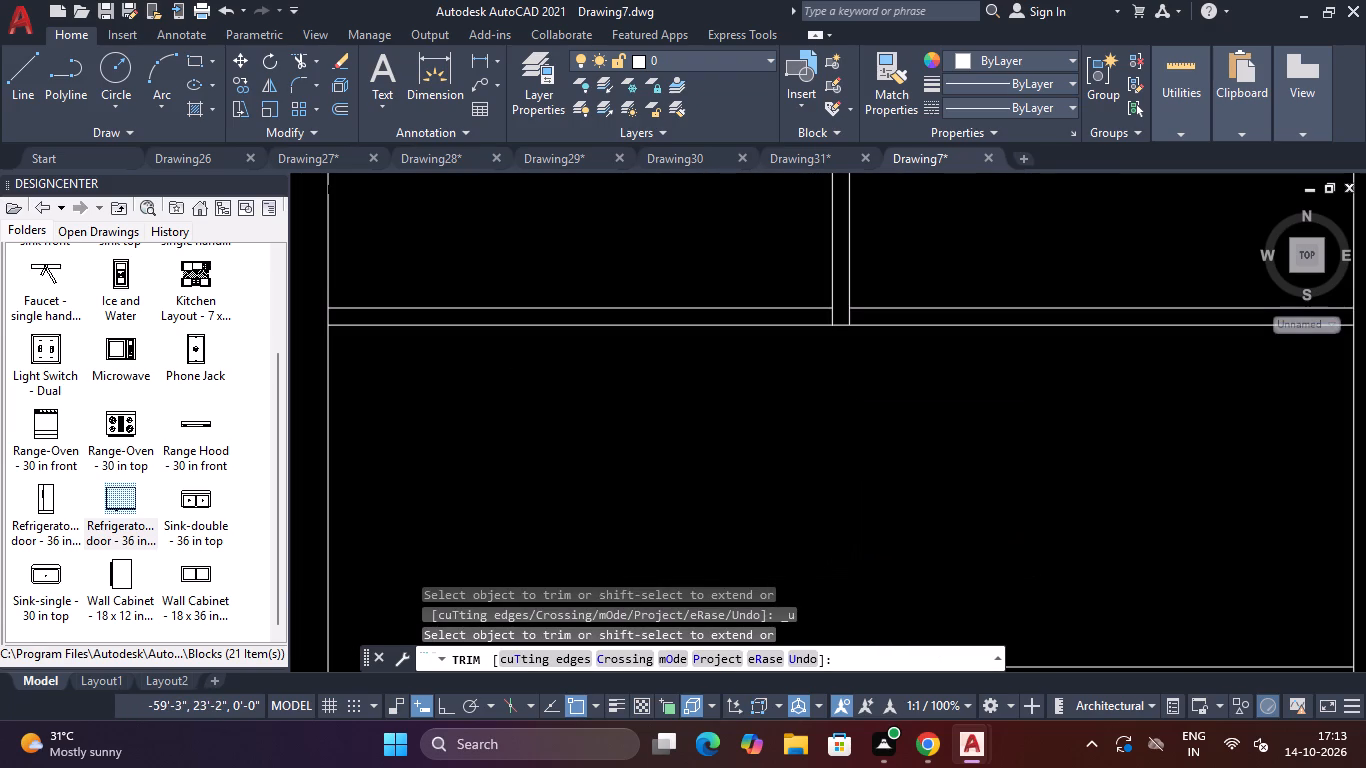
scroll(838, 552, down, 1)
scroll(833, 598, up, 7)
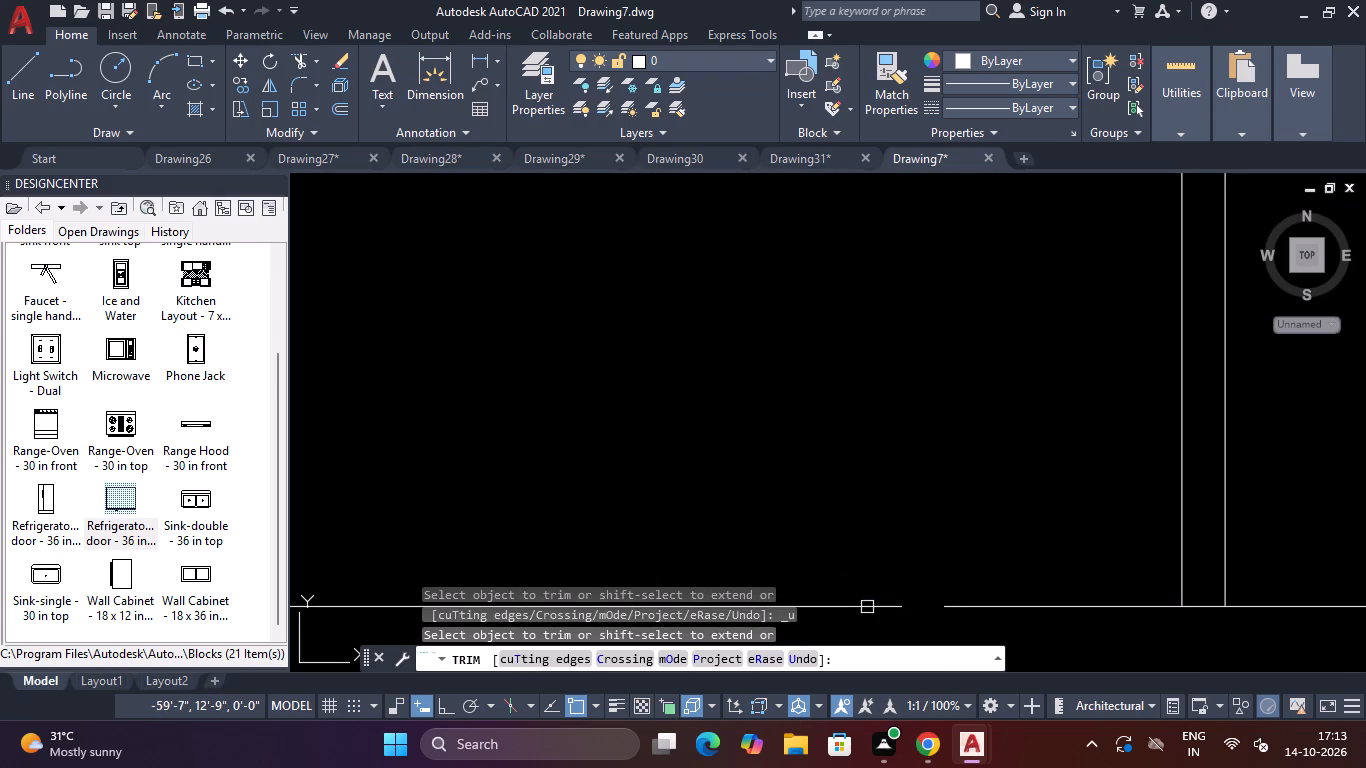
shift+click(867, 607)
scroll(925, 539, down, 4)
scroll(936, 434, down, 1)
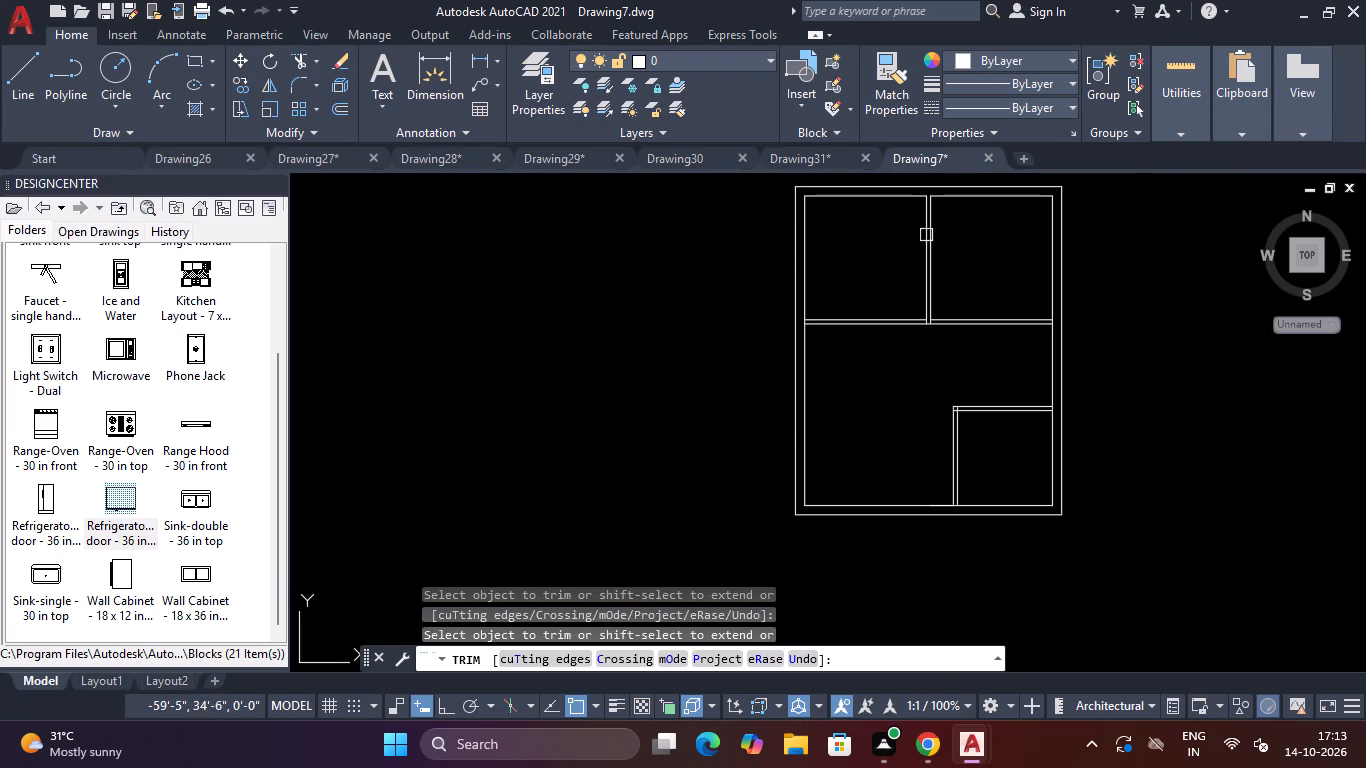
key(Escape)
key(Escape)
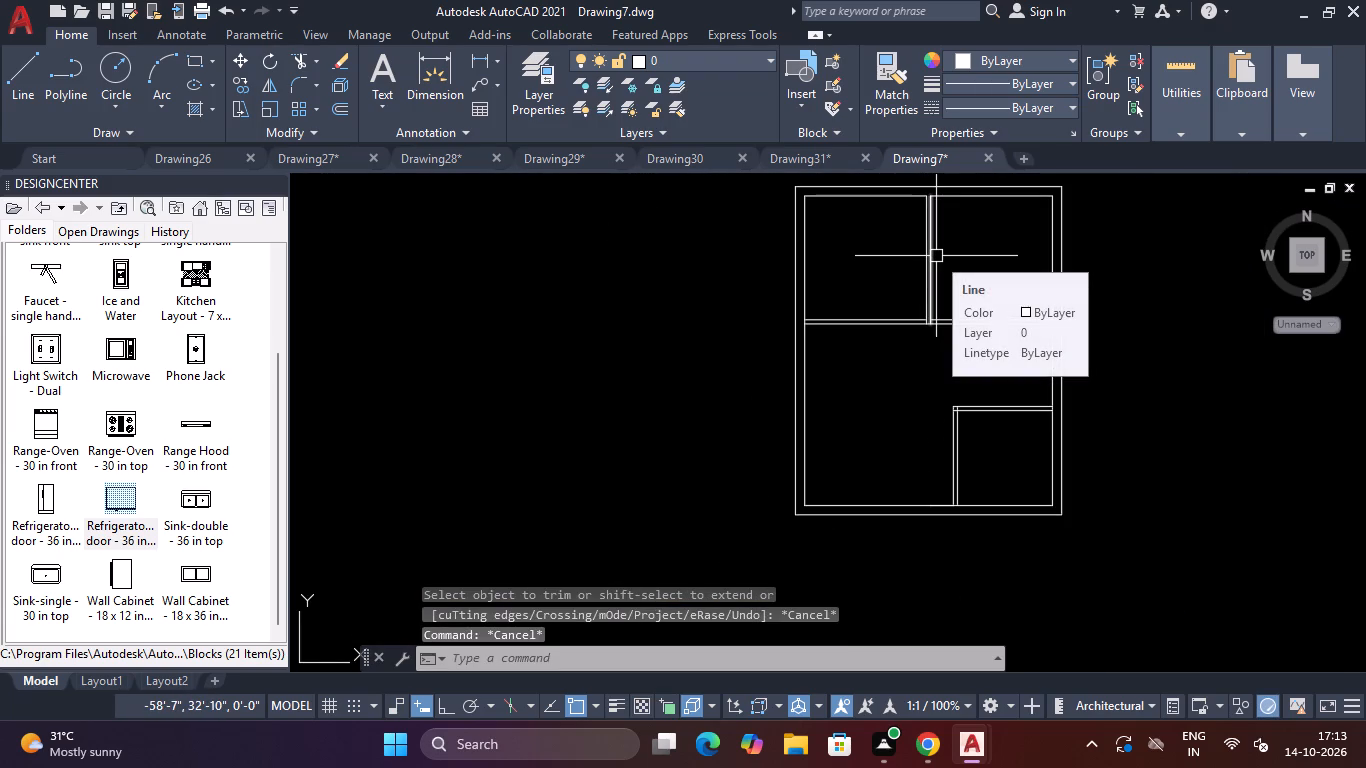
key(Escape)
key(Escape)
key(Escape)
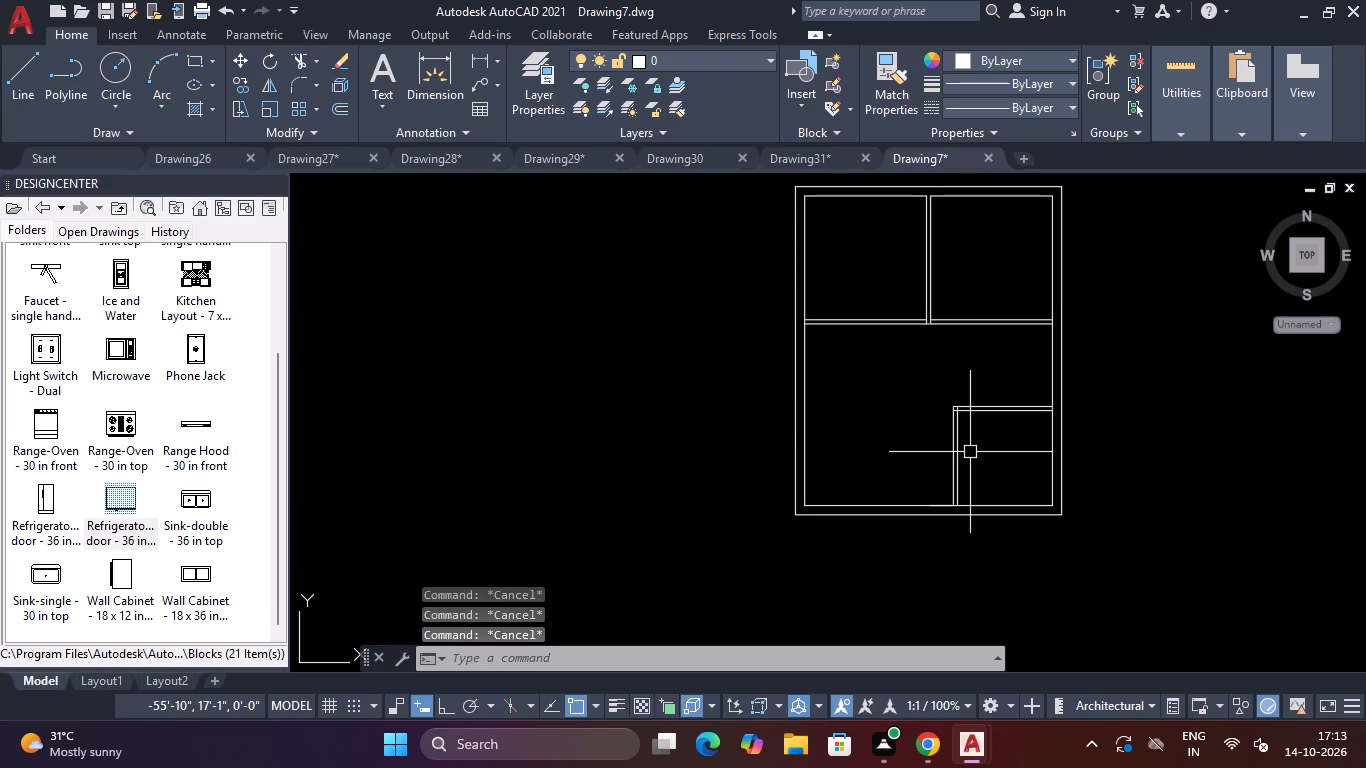
key(Escape)
key(Escape)
Offset the lower line of the upper horizontal partition's west half 5' downward.
text(O)
key(space)
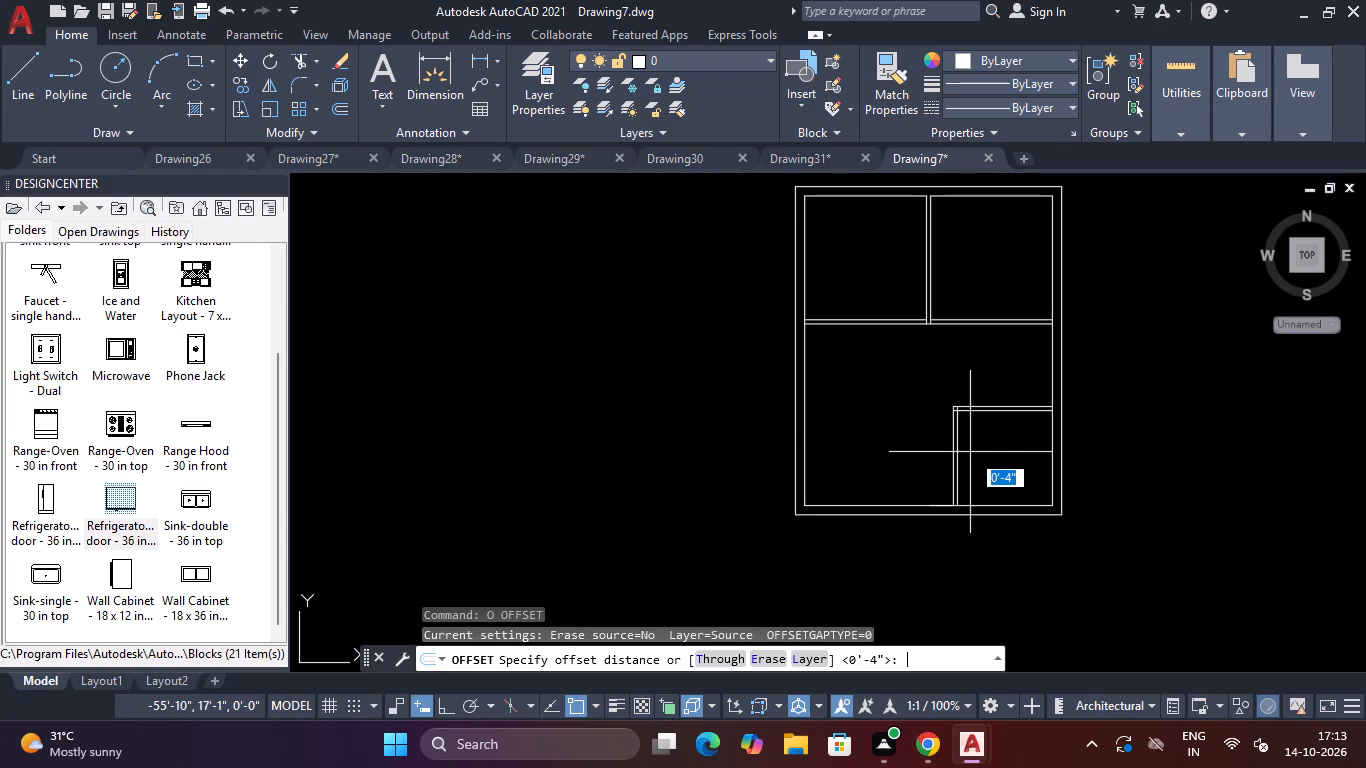
text(5')
key(Return)
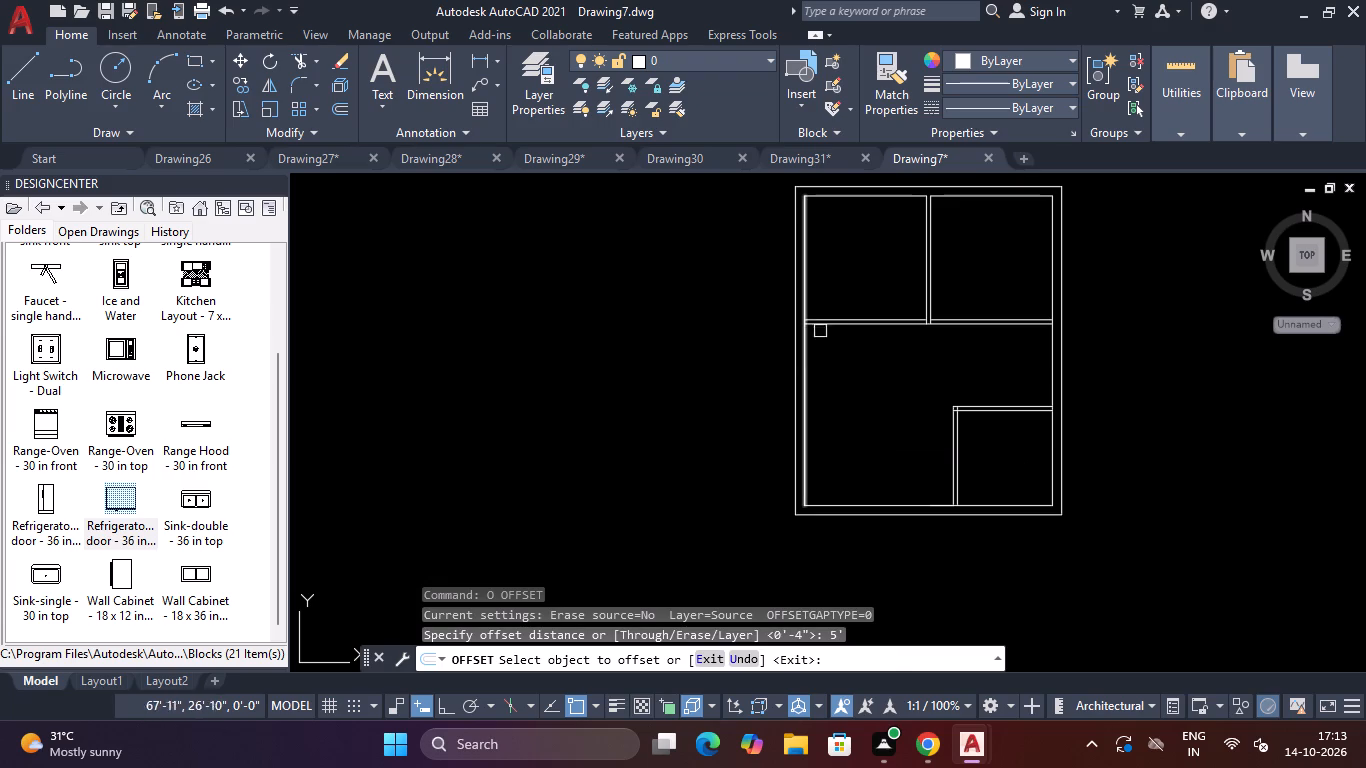
click(832, 325)
click(840, 370)
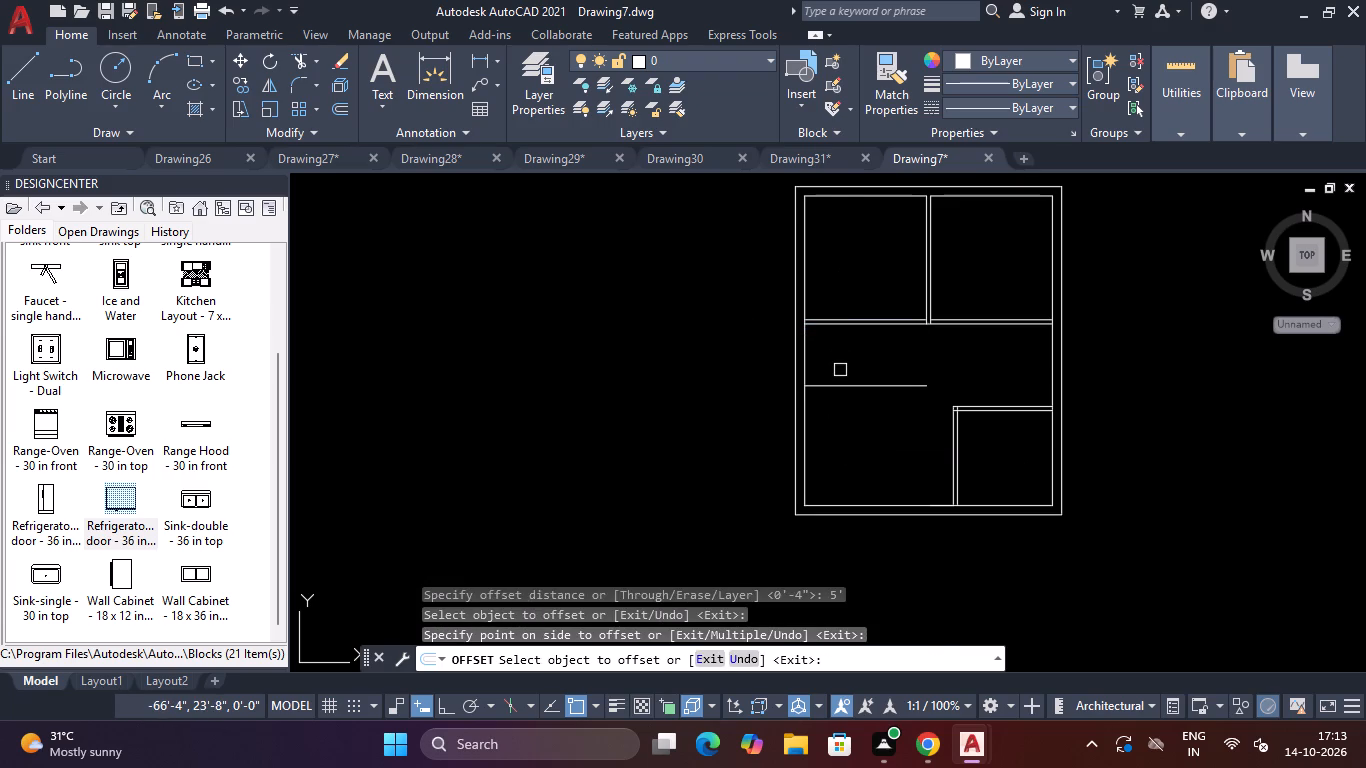
key(Escape)
key(Escape)
Offset the west wall's inner line 5' eastward into the plan.
text(O)
key(space)
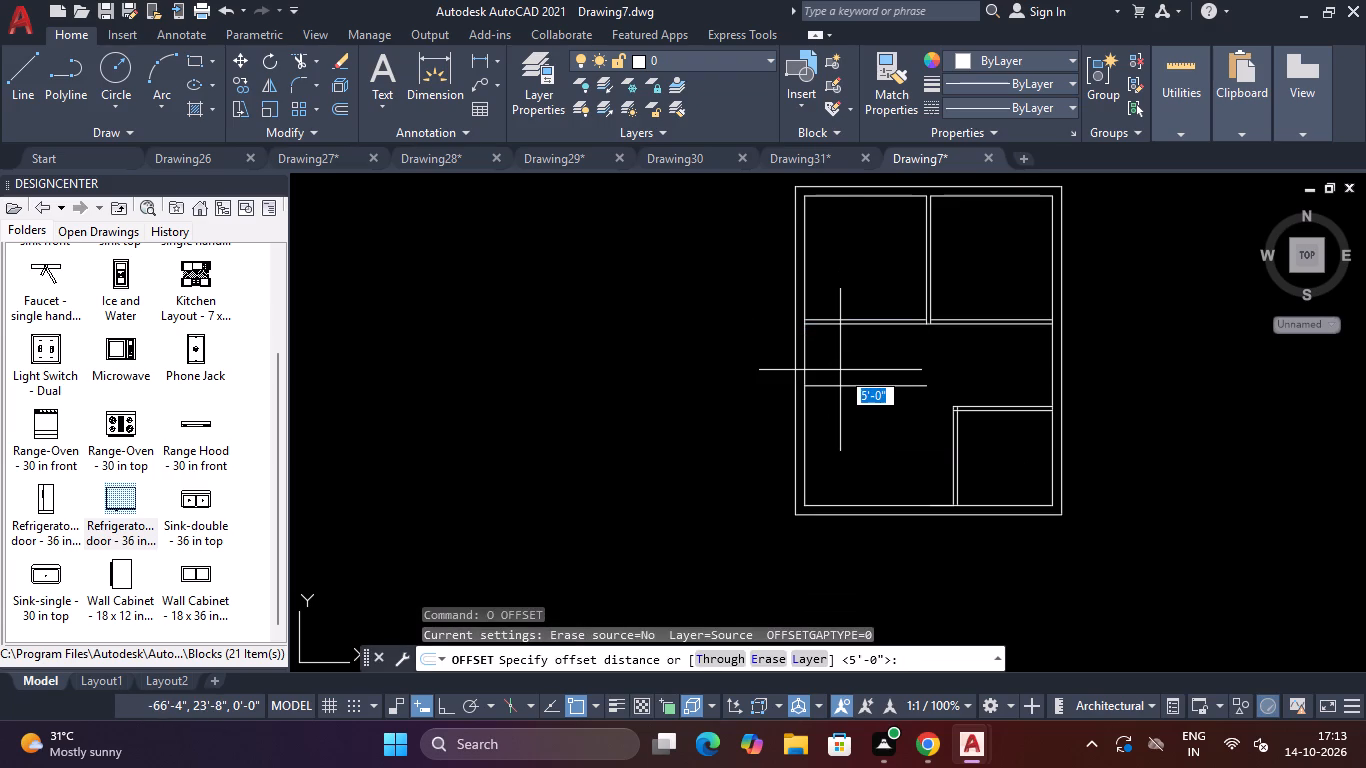
key(Return)
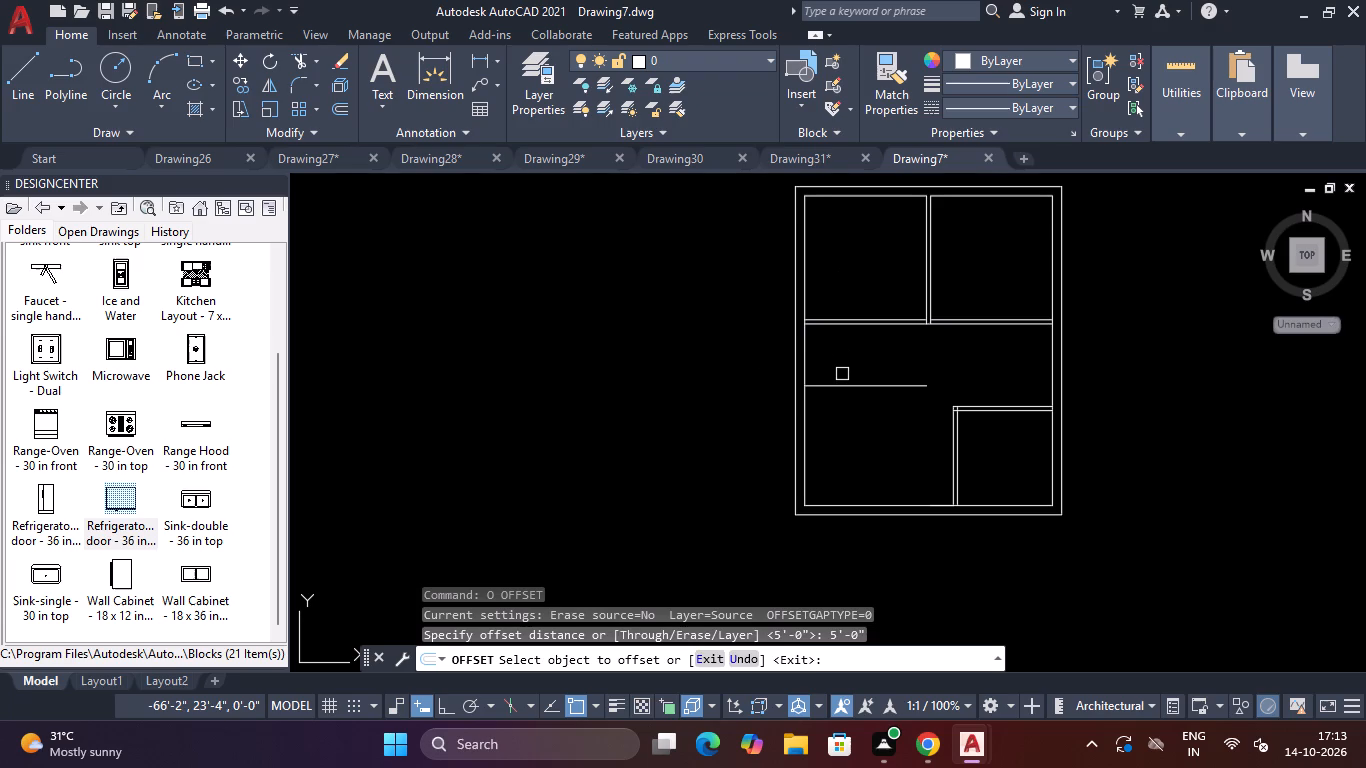
click(802, 355)
click(826, 355)
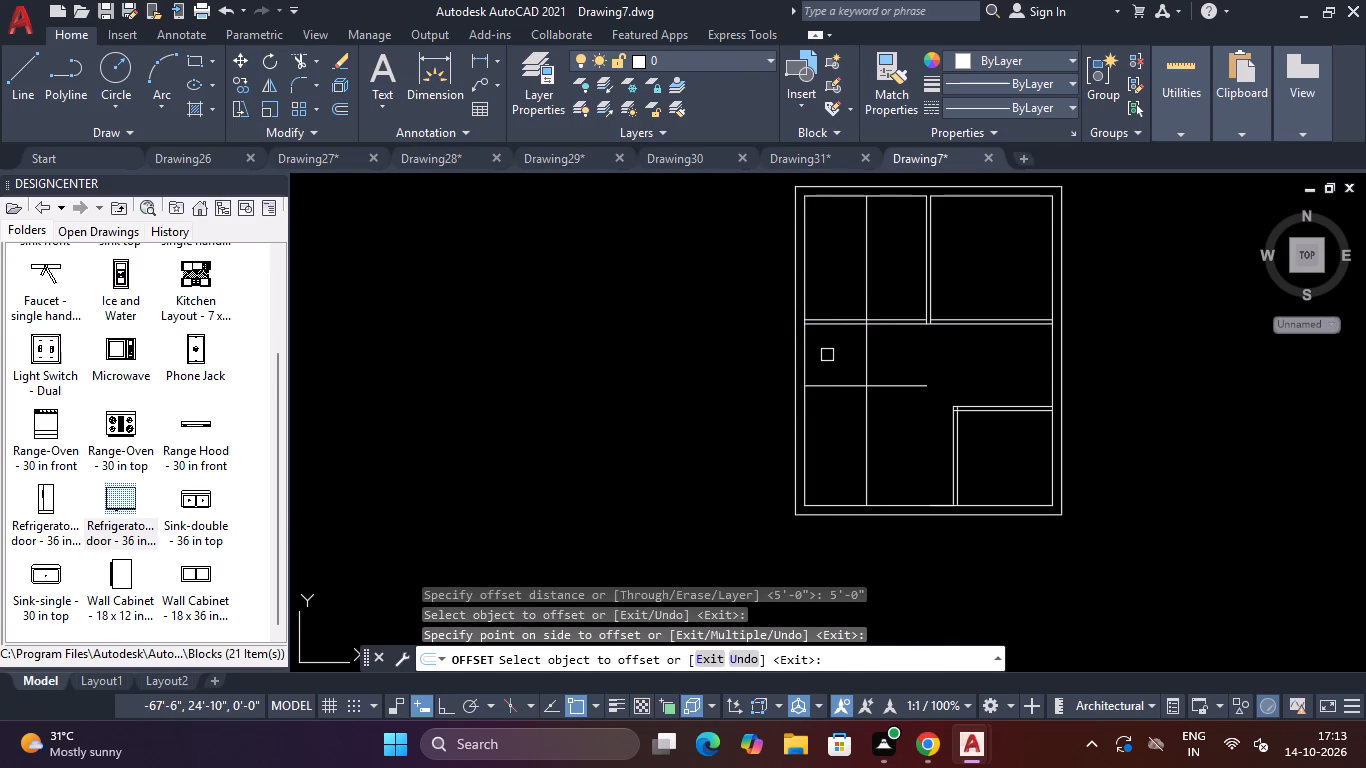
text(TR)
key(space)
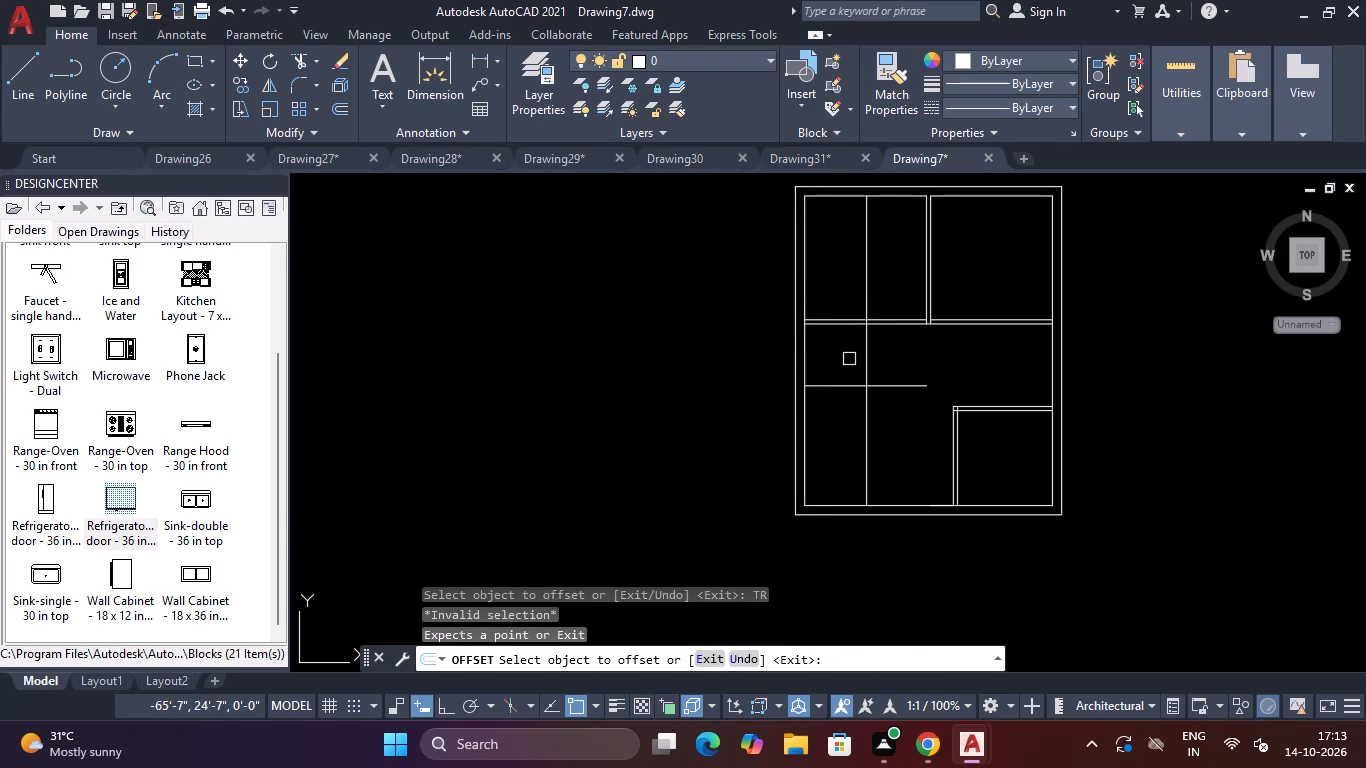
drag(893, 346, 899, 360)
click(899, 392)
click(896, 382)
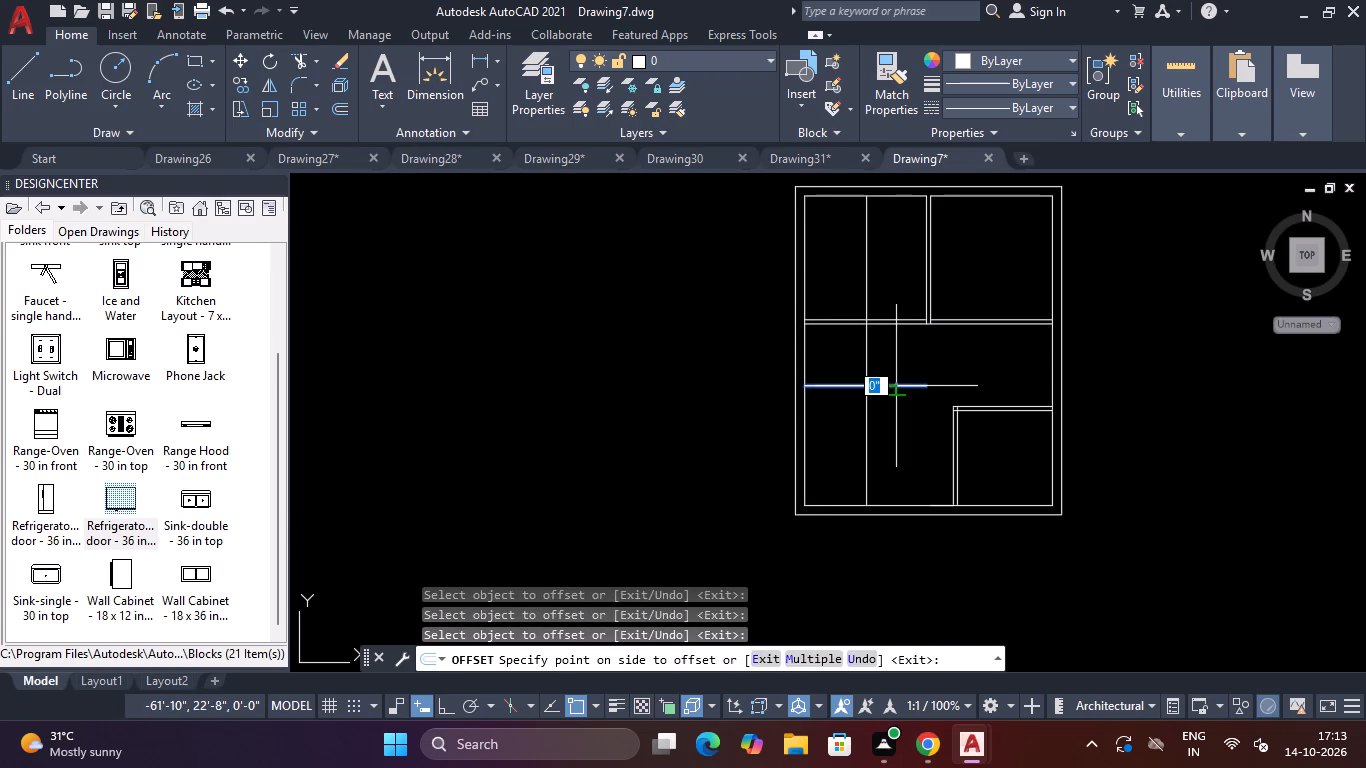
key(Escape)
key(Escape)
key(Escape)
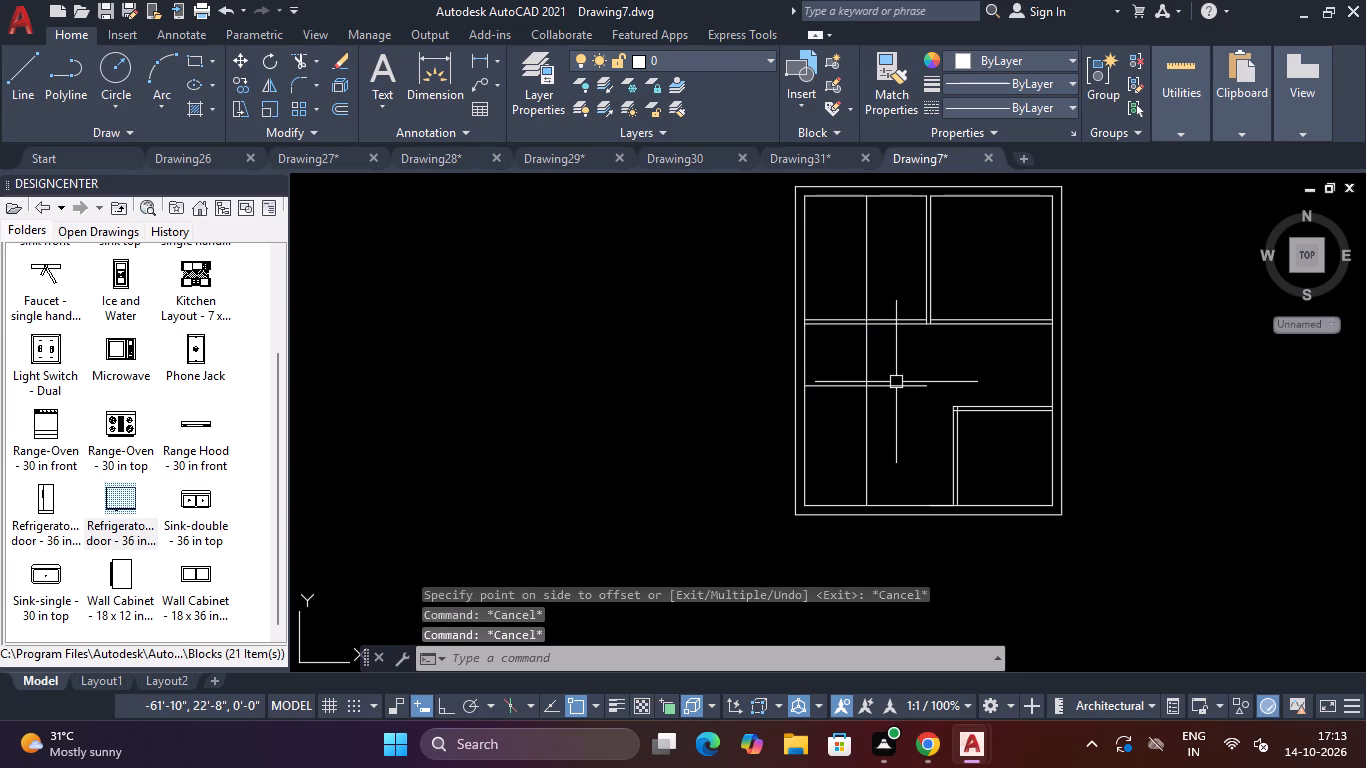
Trim the excess of the two 5' offset lines, leaving a 5' by 5' room beneath the horizontal partition at the west wall.
text(TR)
key(space)
click(896, 382)
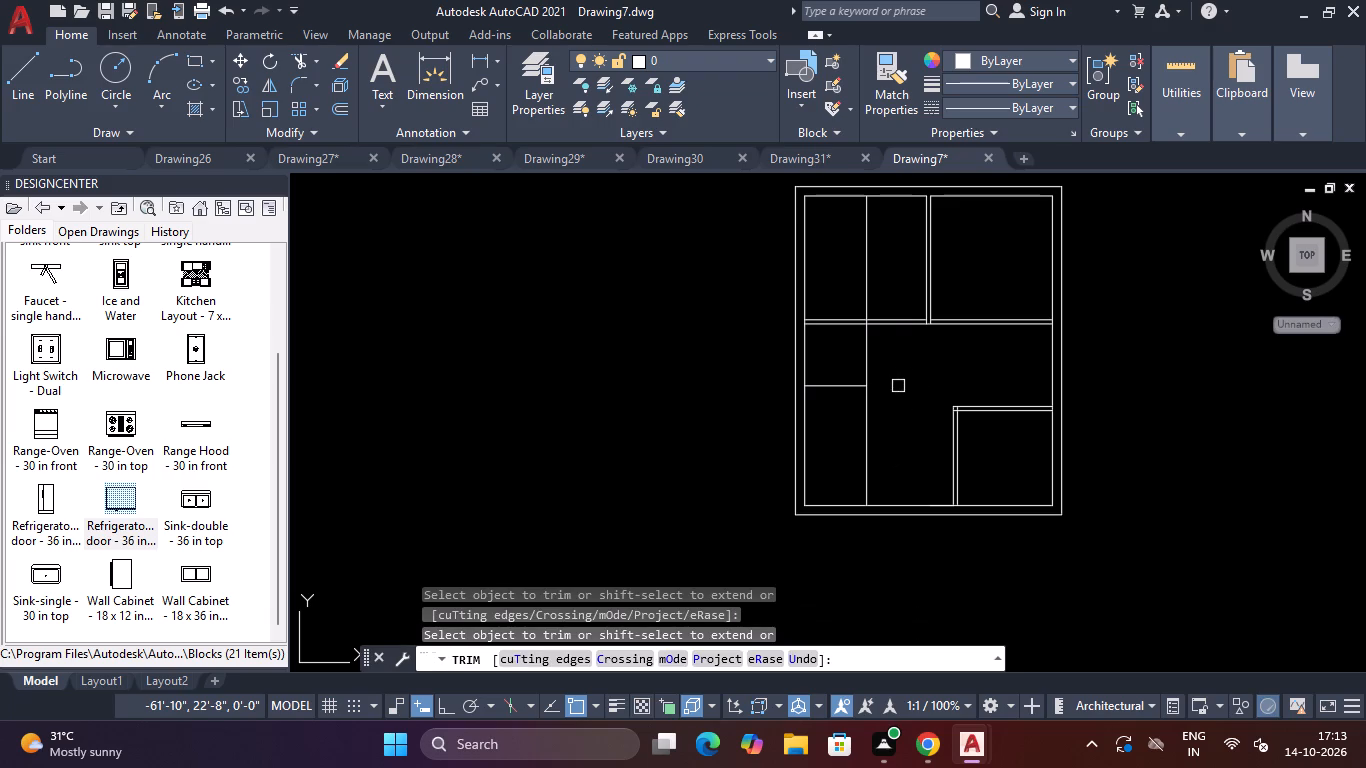
click(866, 443)
click(864, 259)
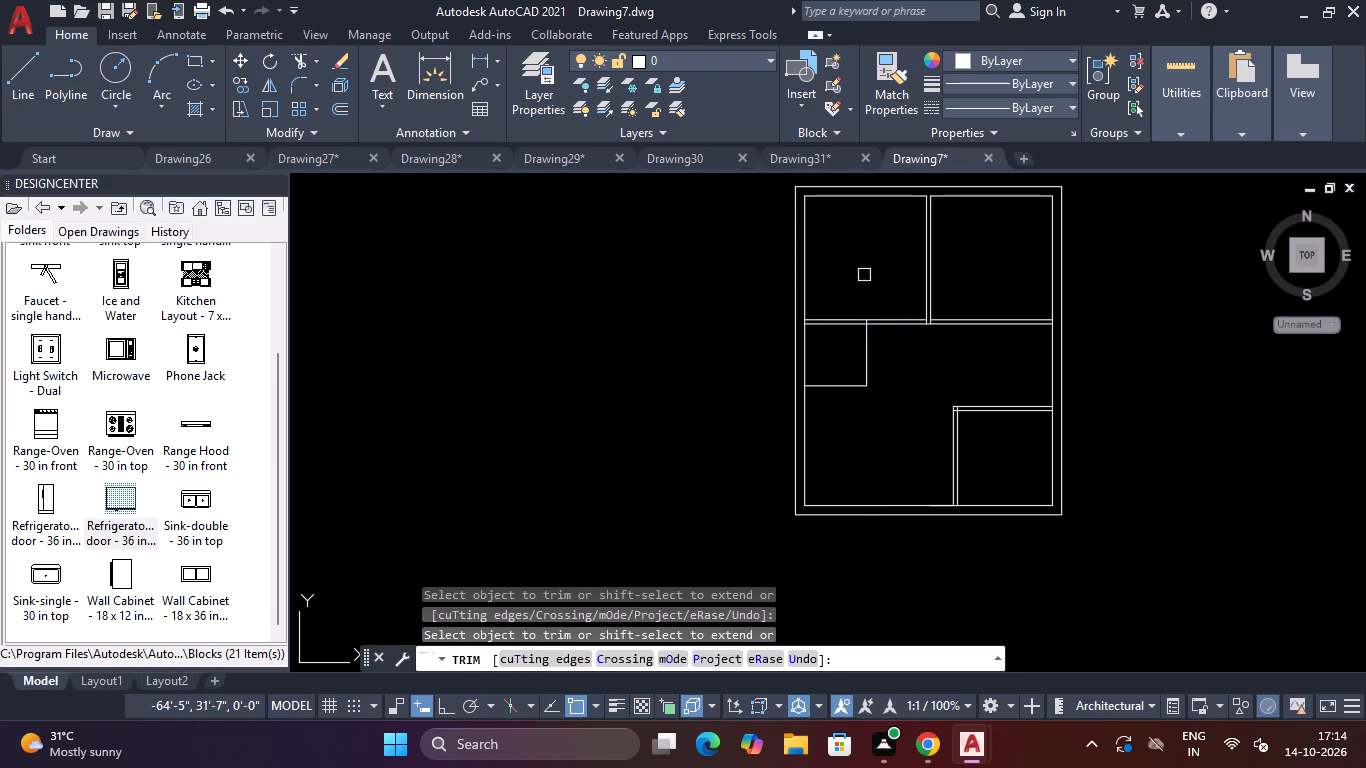
scroll(862, 317, up, 7)
click(903, 373)
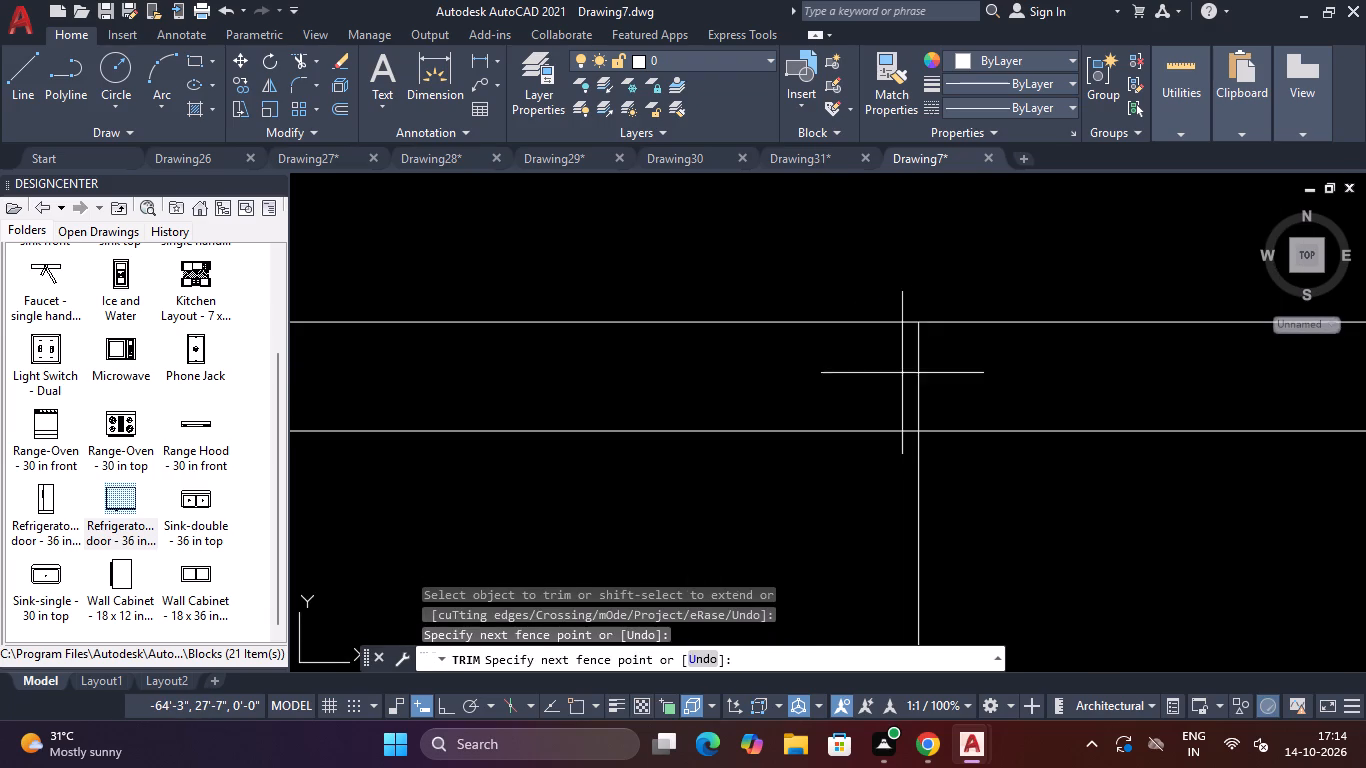
click(937, 362)
Trim the west wall's inner line between the two lines of the upper horizontal partition.
scroll(937, 362, down, 3)
scroll(533, 374, up, 2)
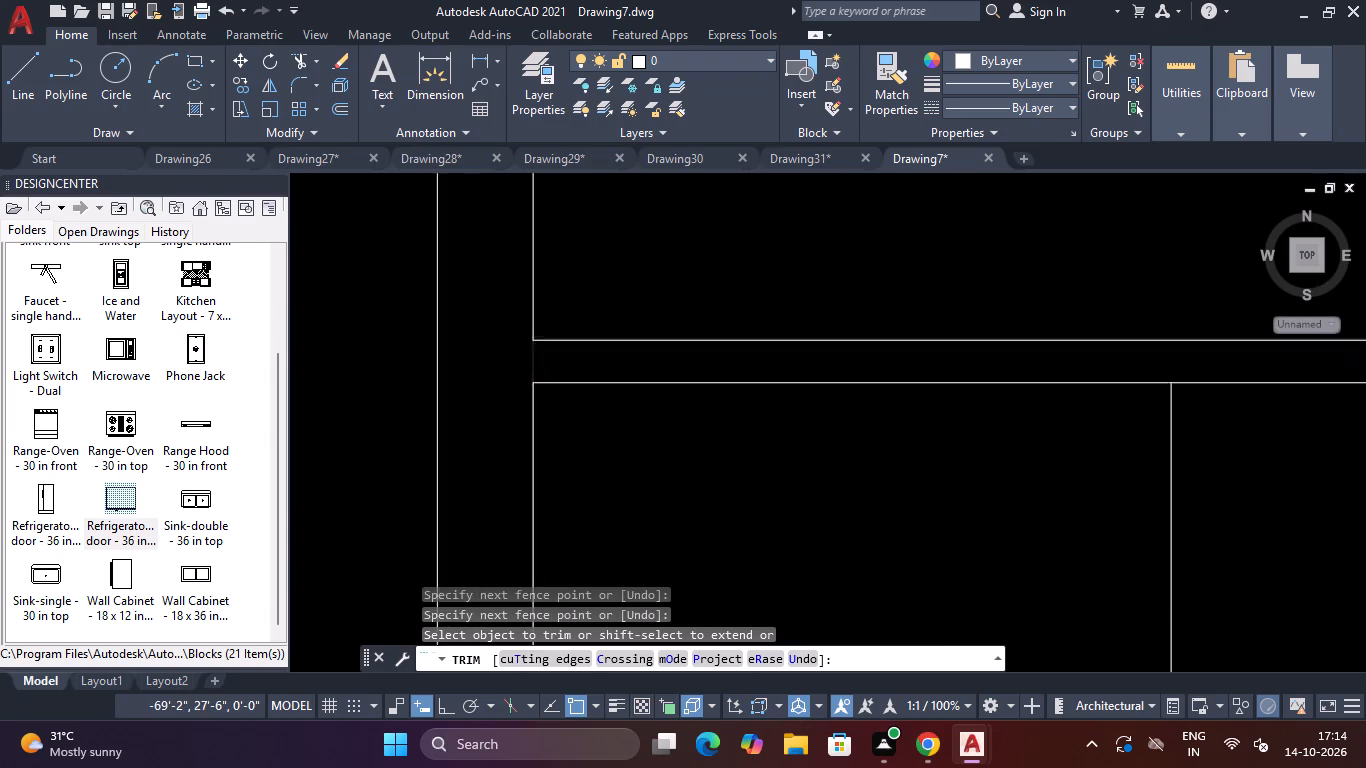
click(545, 358)
click(499, 368)
scroll(518, 364, down, 3)
scroll(605, 372, down, 3)
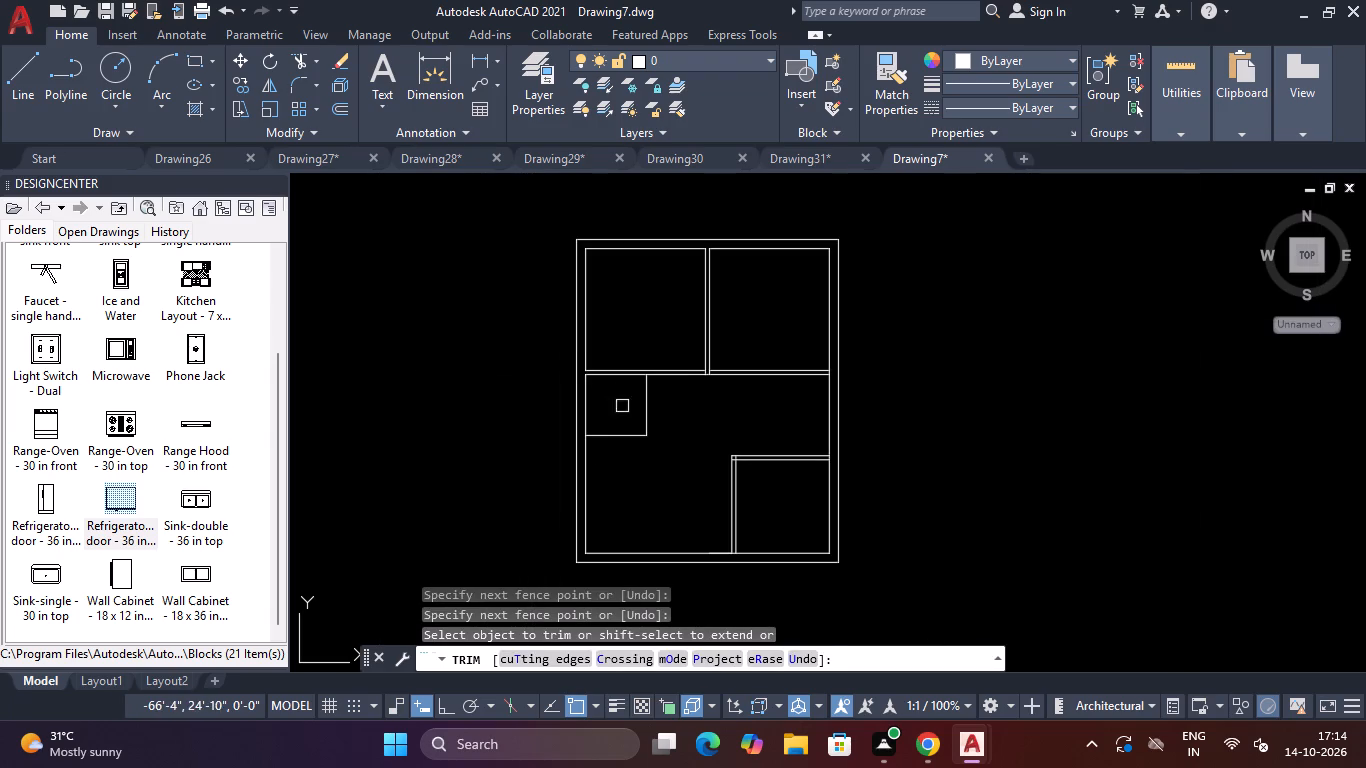
key(Escape)
key(Escape)
Offset the 5' by 5' room's east line and bottom line 4" outward.
text(O)
key(space)
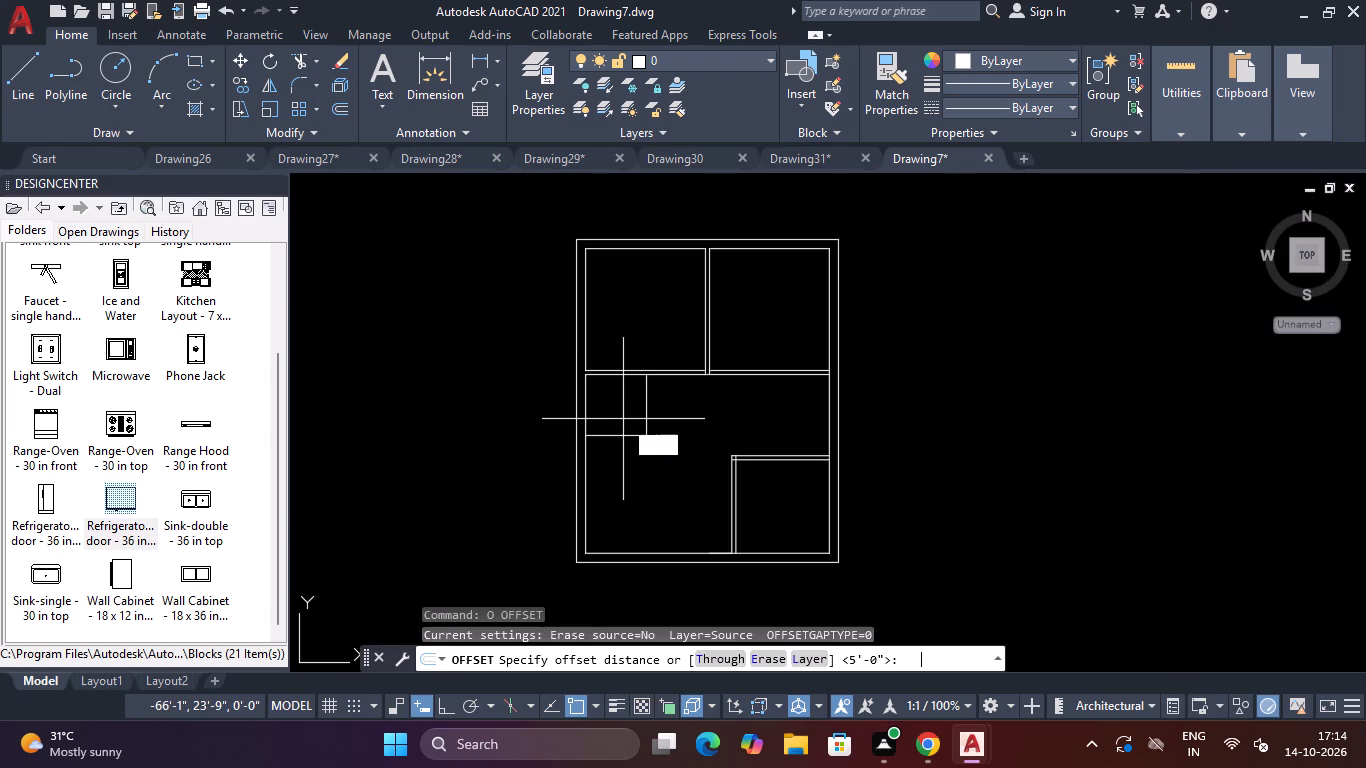
text(4")
key(Return)
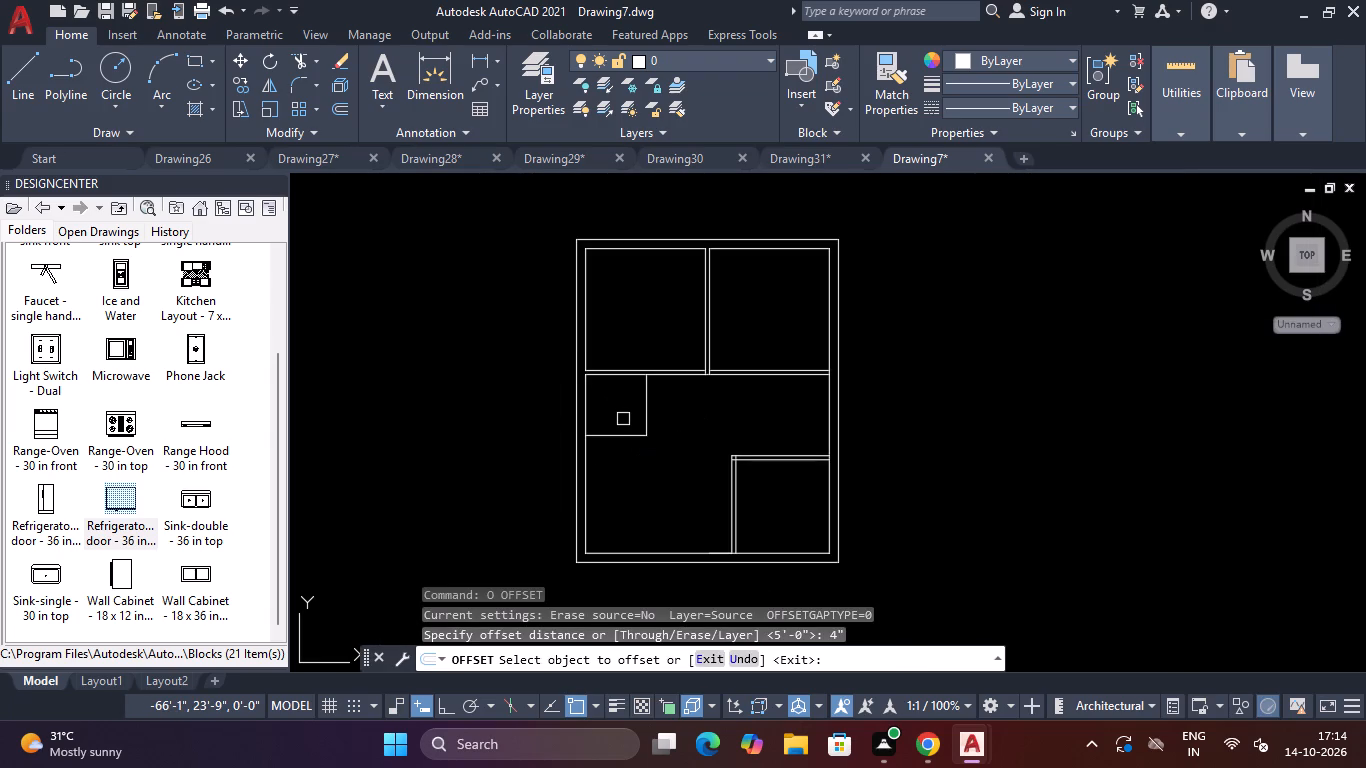
click(644, 421)
click(672, 406)
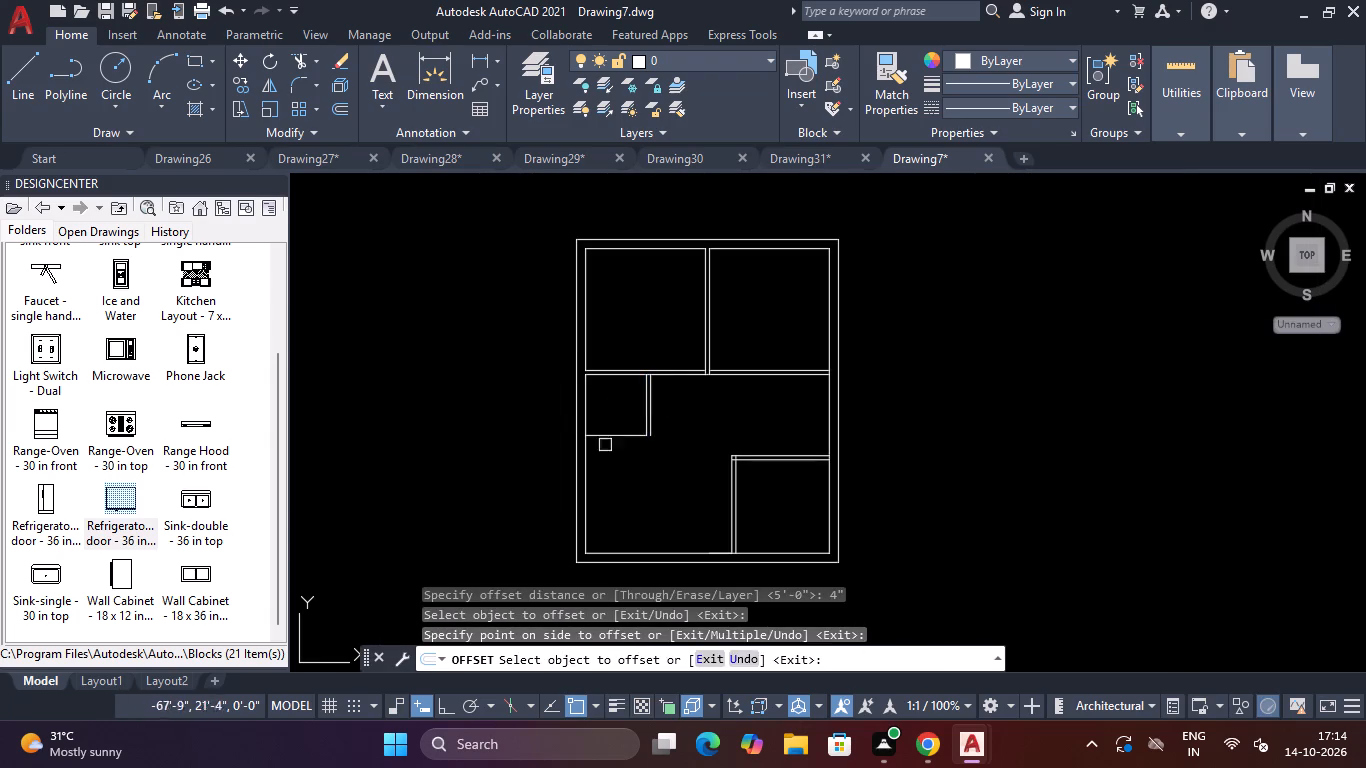
drag(614, 435, 618, 445)
click(618, 469)
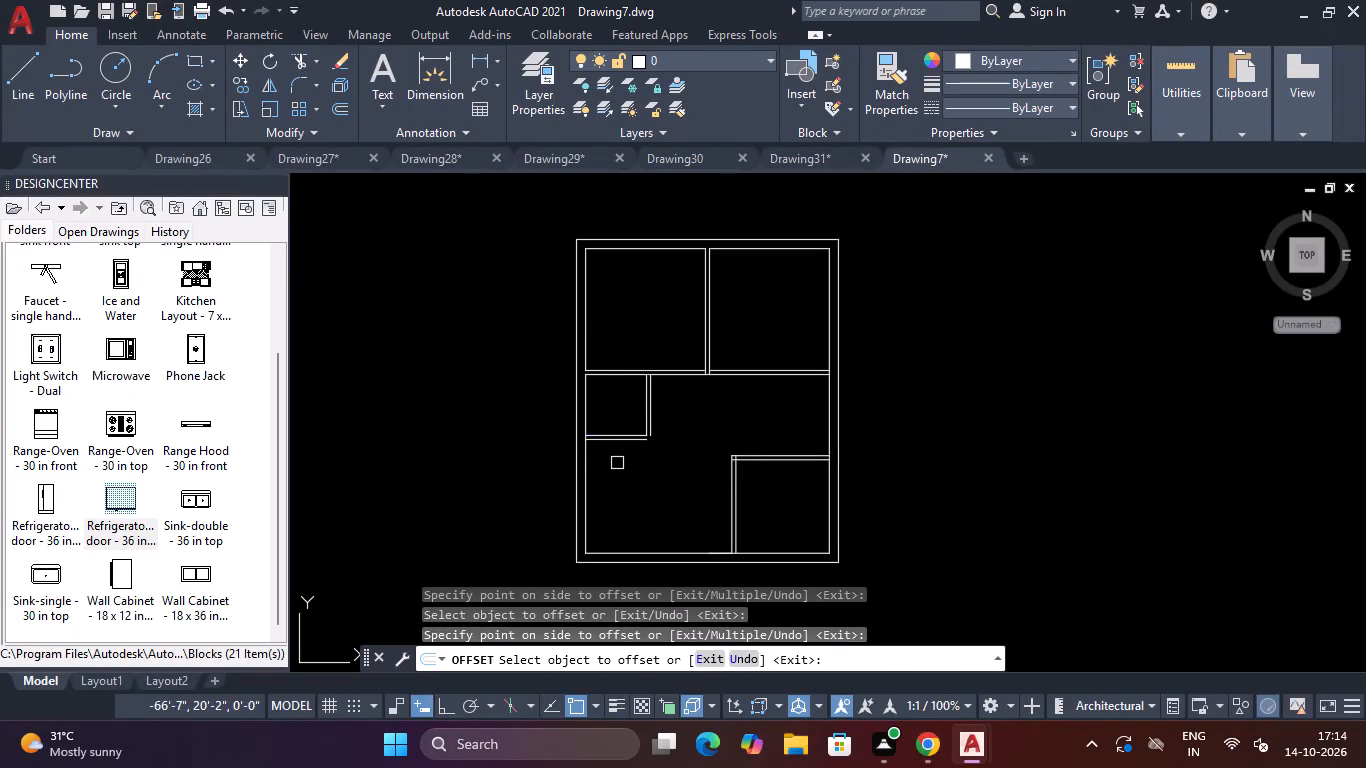
text(L)
key(space)
key(Escape)
key(Escape)
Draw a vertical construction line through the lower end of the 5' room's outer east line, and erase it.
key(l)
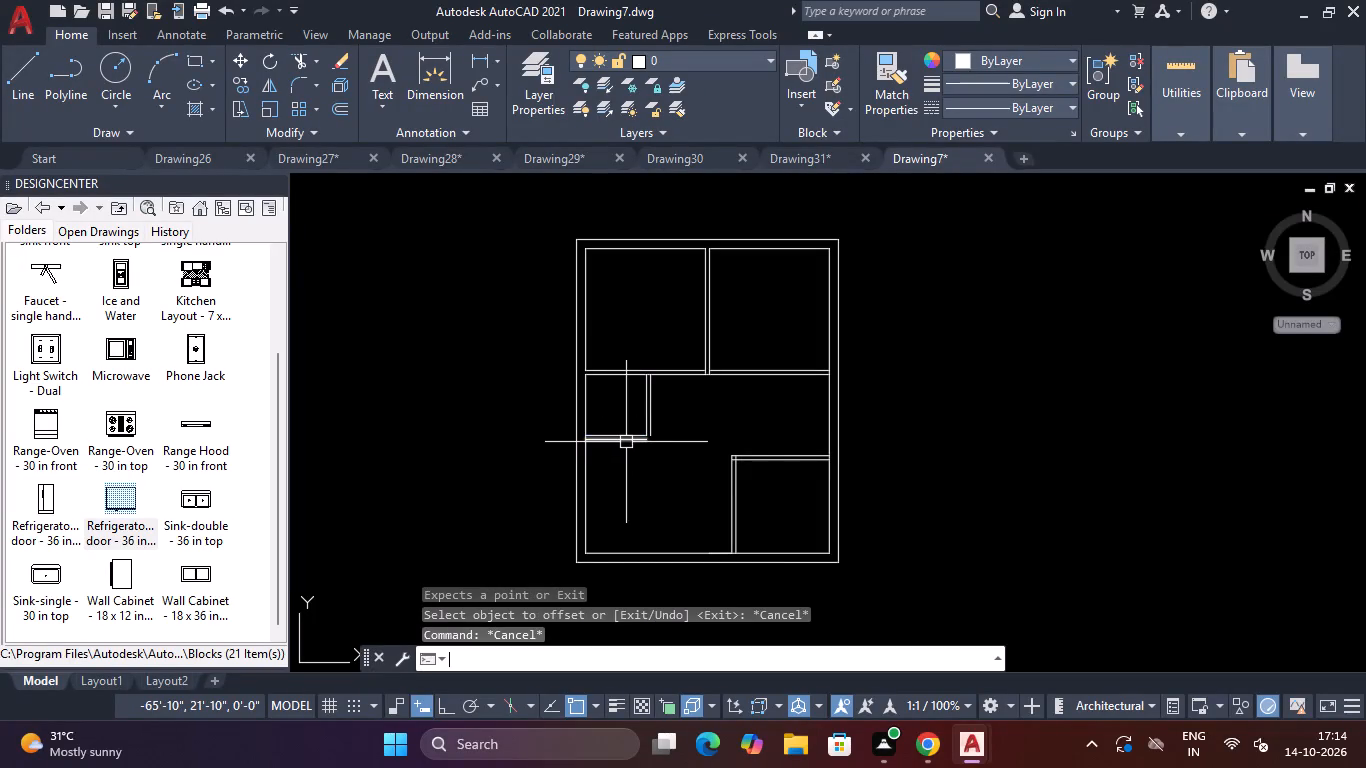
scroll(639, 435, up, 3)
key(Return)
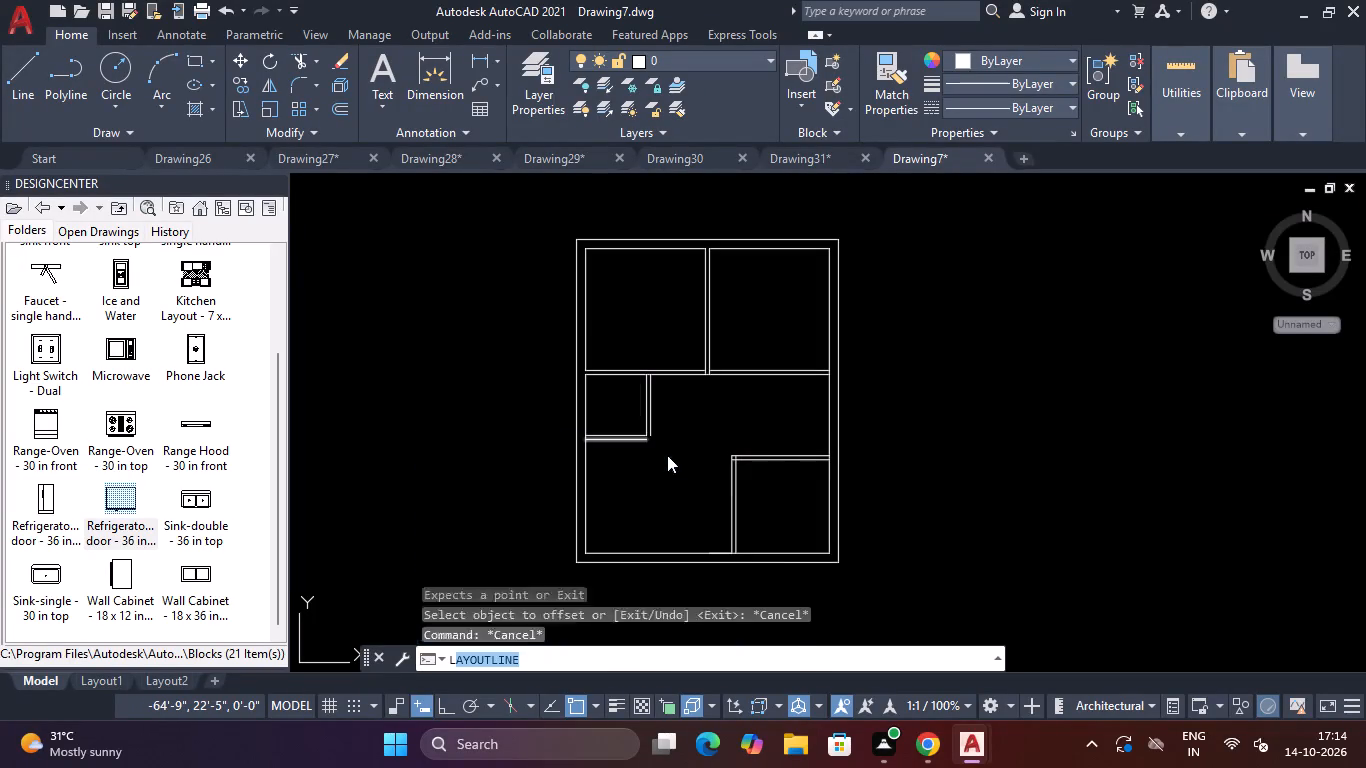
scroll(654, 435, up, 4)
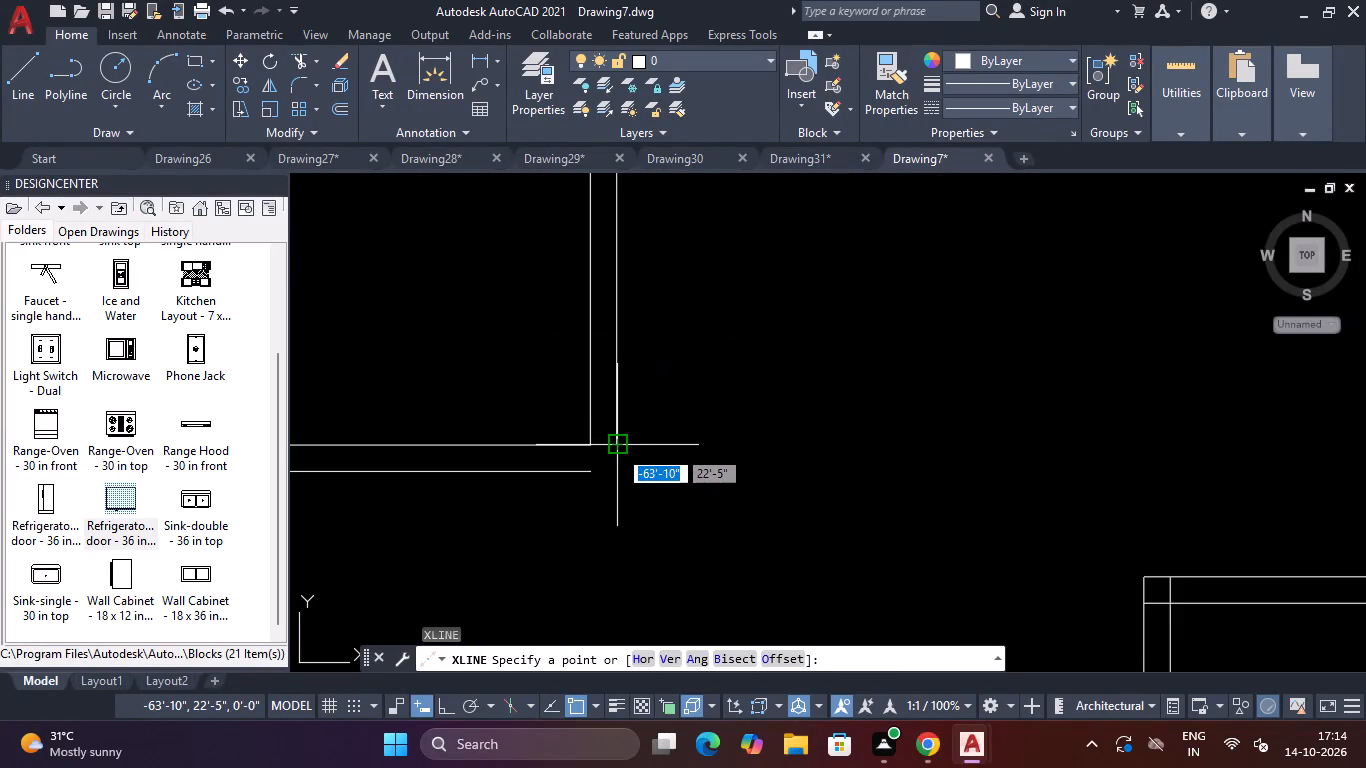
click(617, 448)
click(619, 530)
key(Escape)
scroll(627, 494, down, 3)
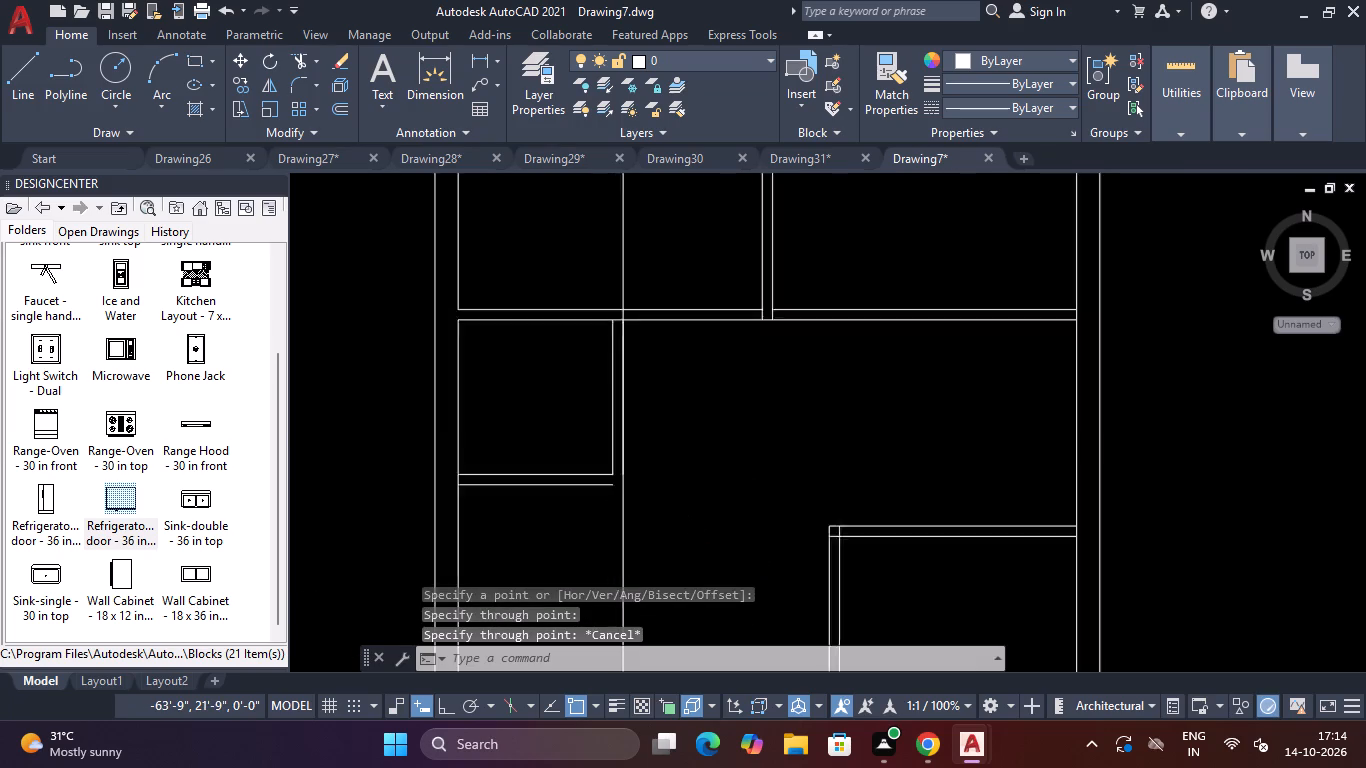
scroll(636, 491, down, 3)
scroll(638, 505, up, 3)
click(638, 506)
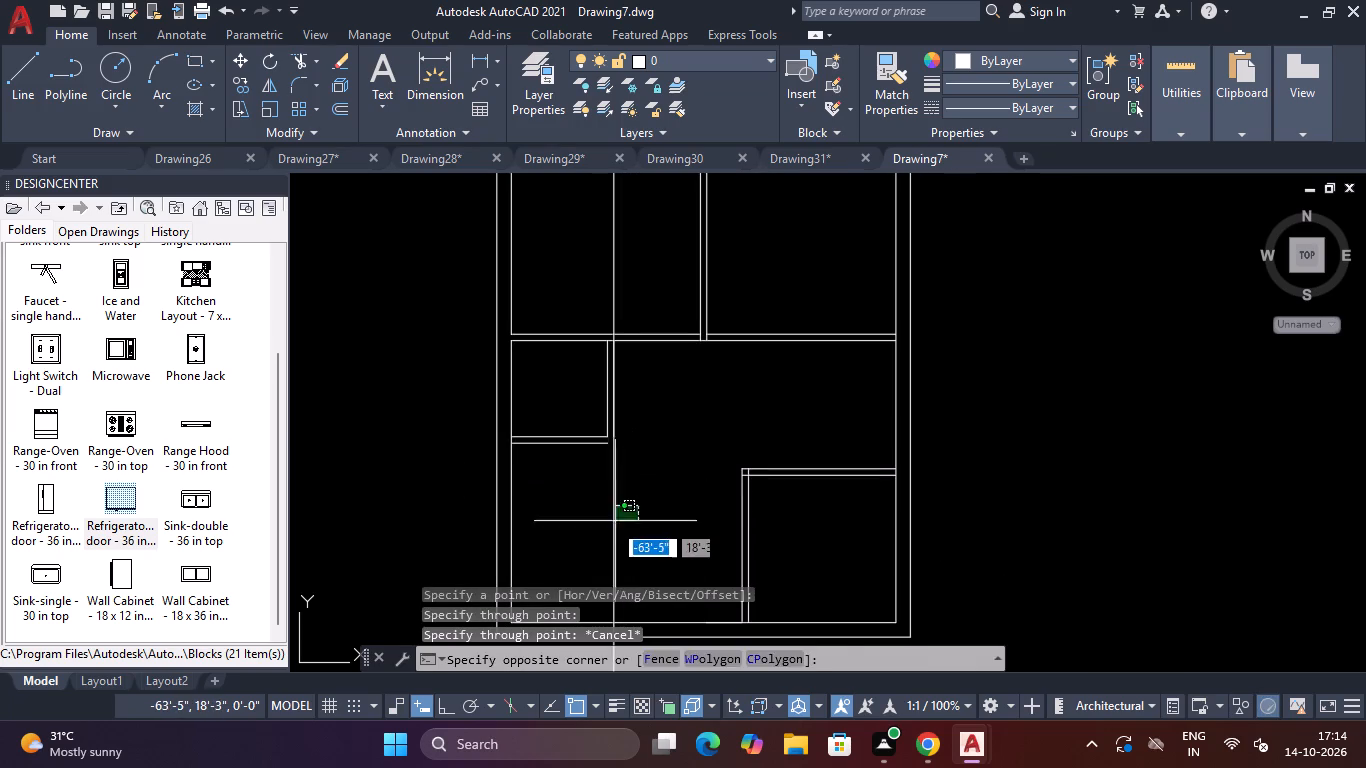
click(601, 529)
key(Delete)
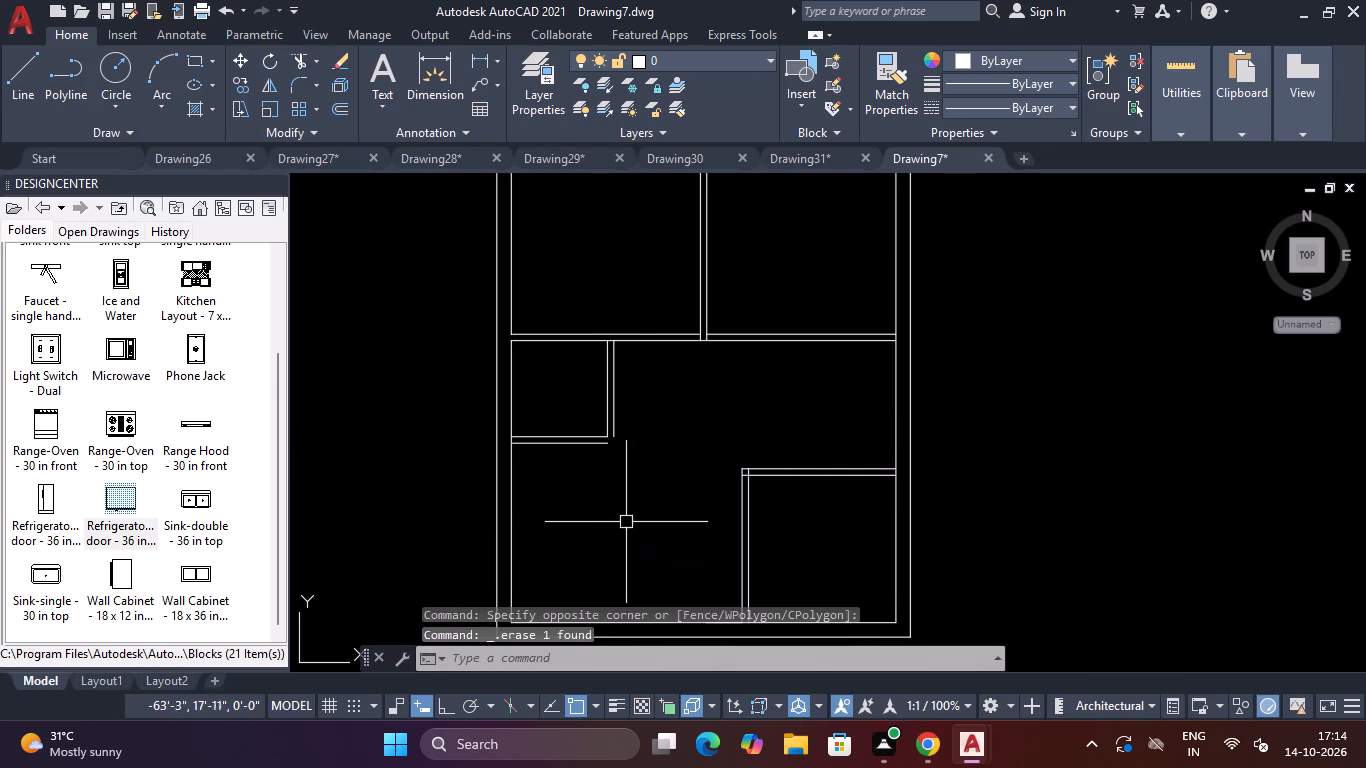
Draw a line down from the lower end of the 5' room's outer east line, and extend the outer bottom line to it.
text(L)
key(space)
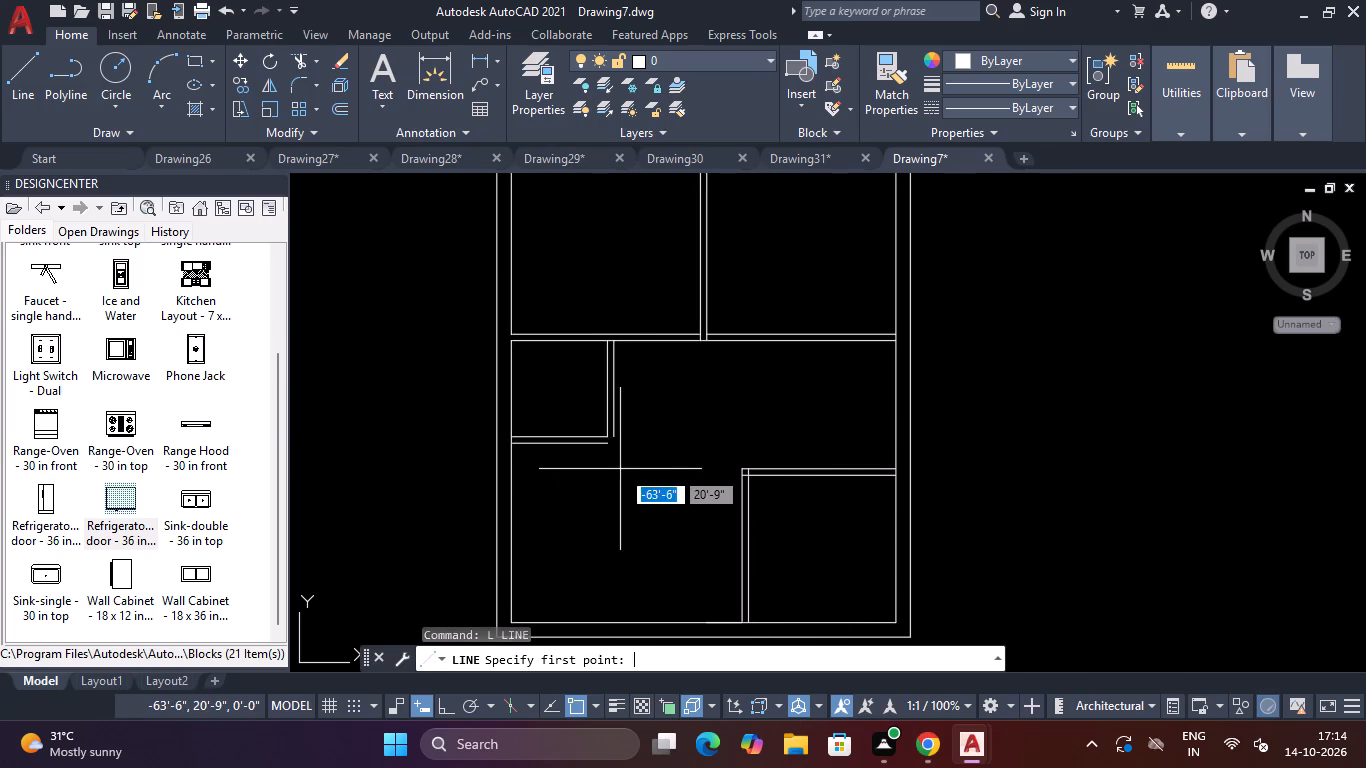
scroll(614, 458, up, 2)
click(605, 404)
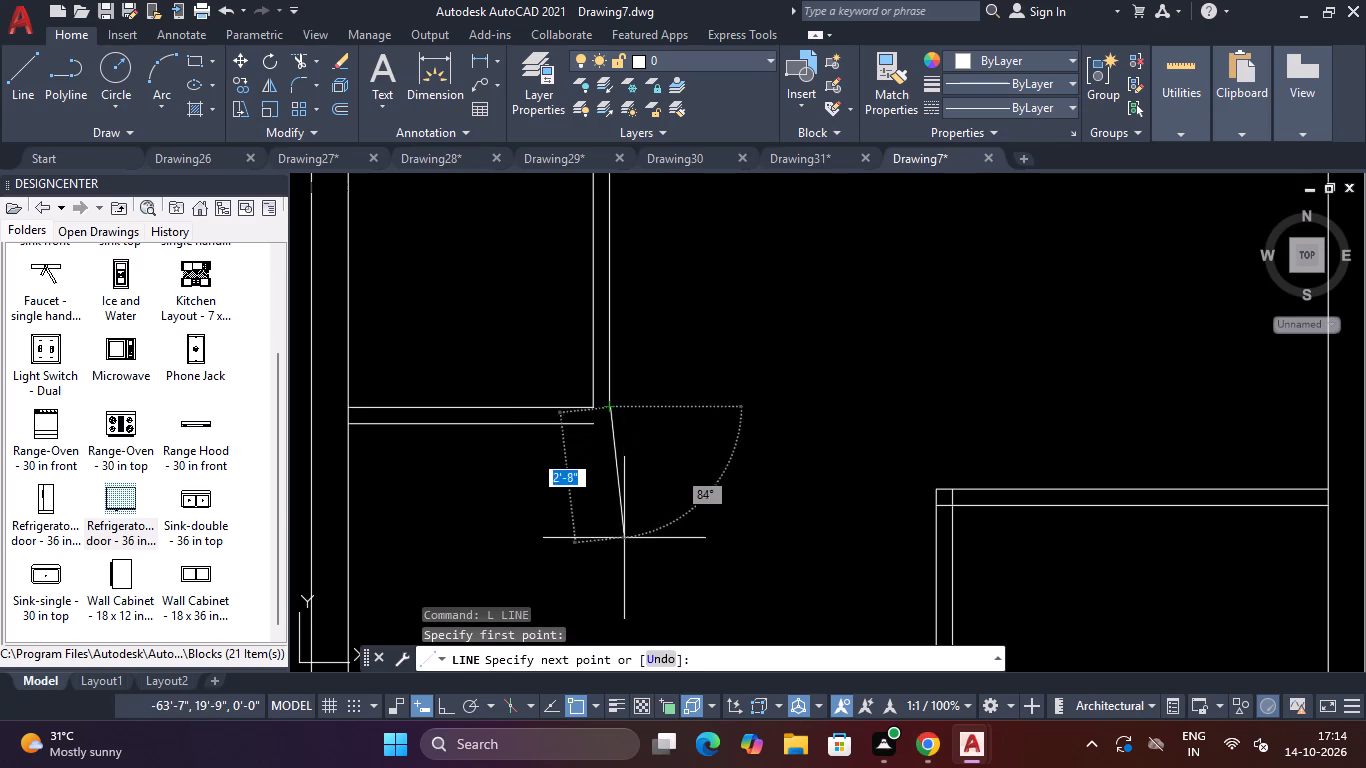
click(613, 554)
key(Escape)
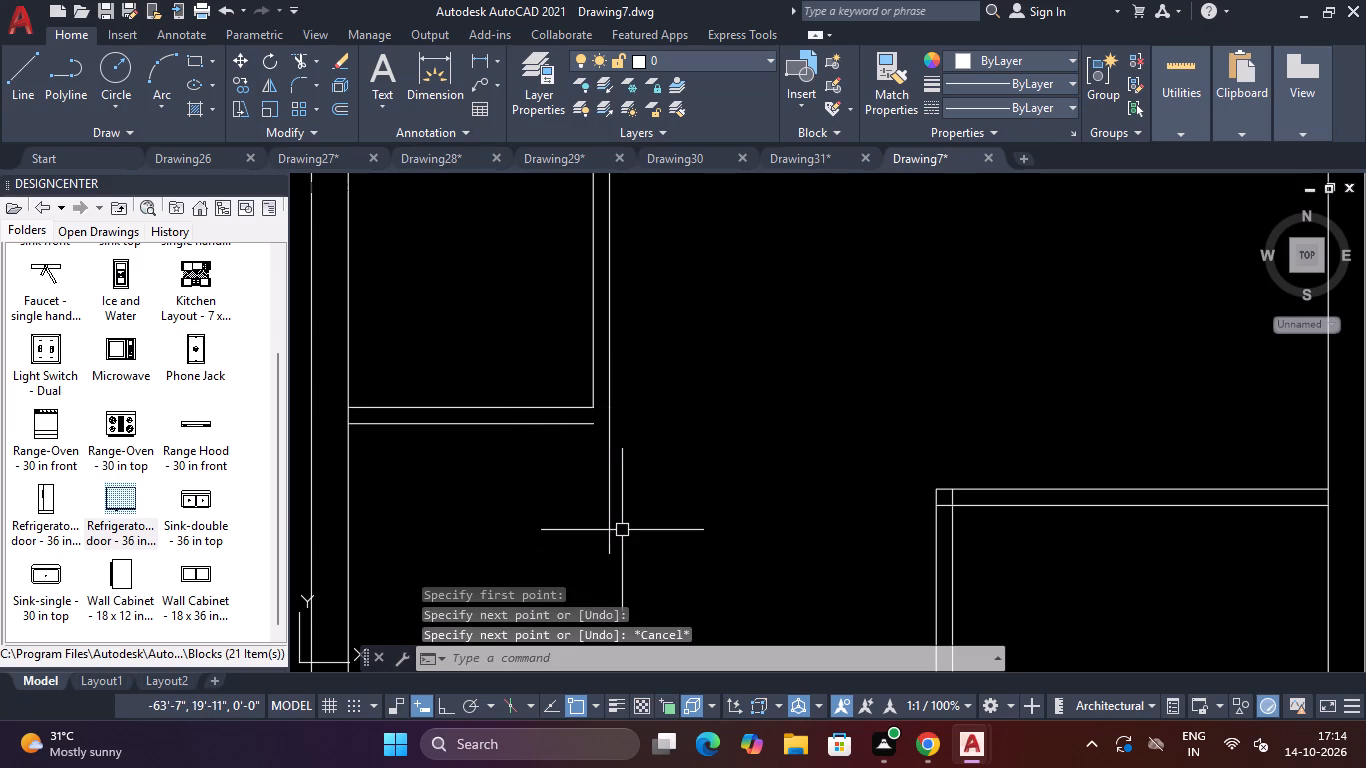
text(EX)
key(space)
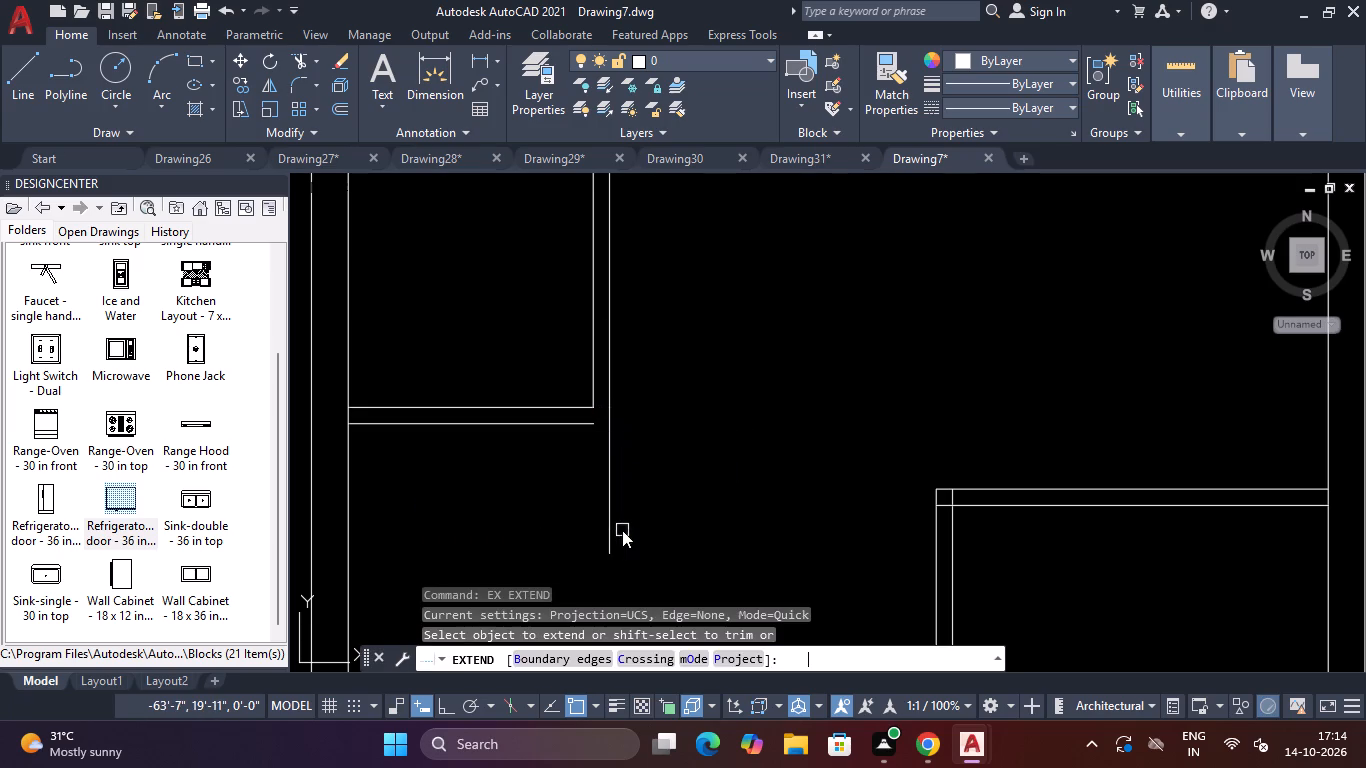
click(550, 425)
key(Escape)
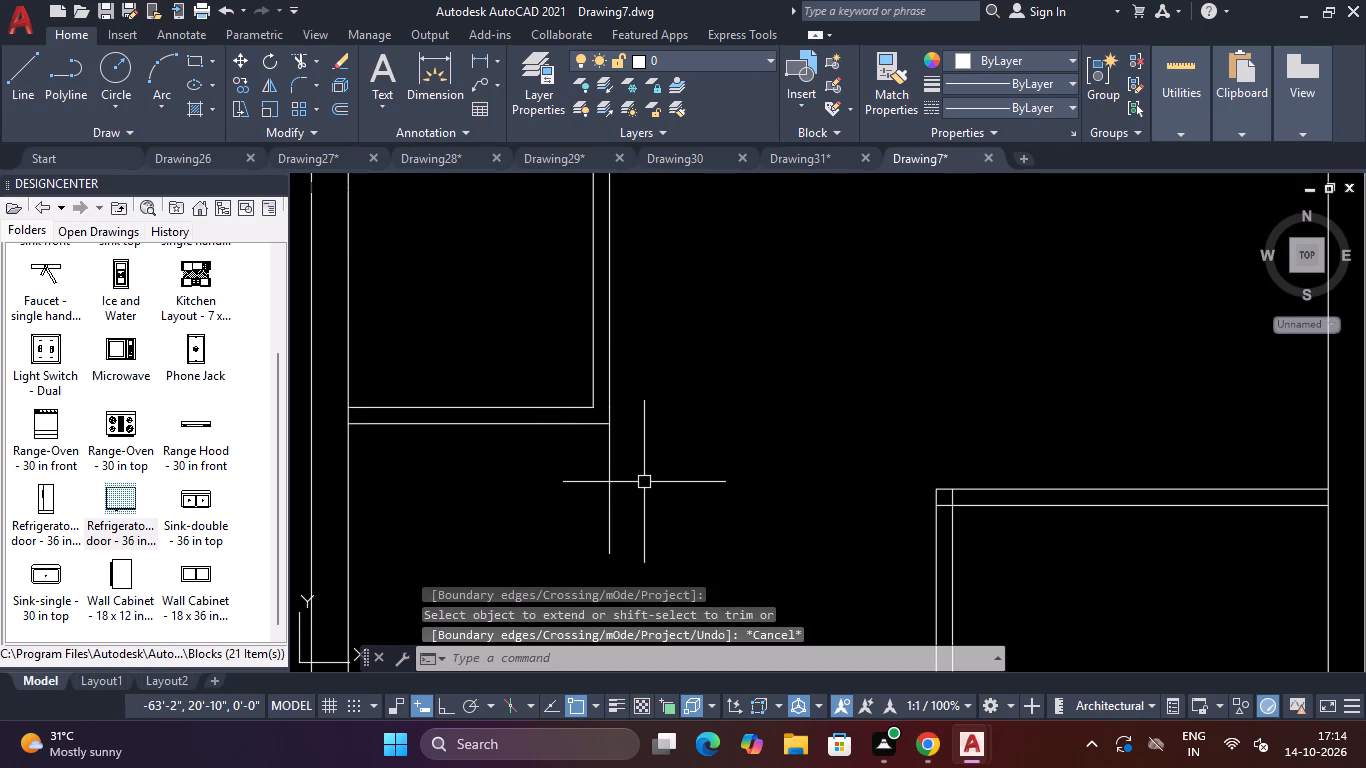
Trim the vertical line's tail below the outer southeast corner of the 5' by 5' room.
key(space)
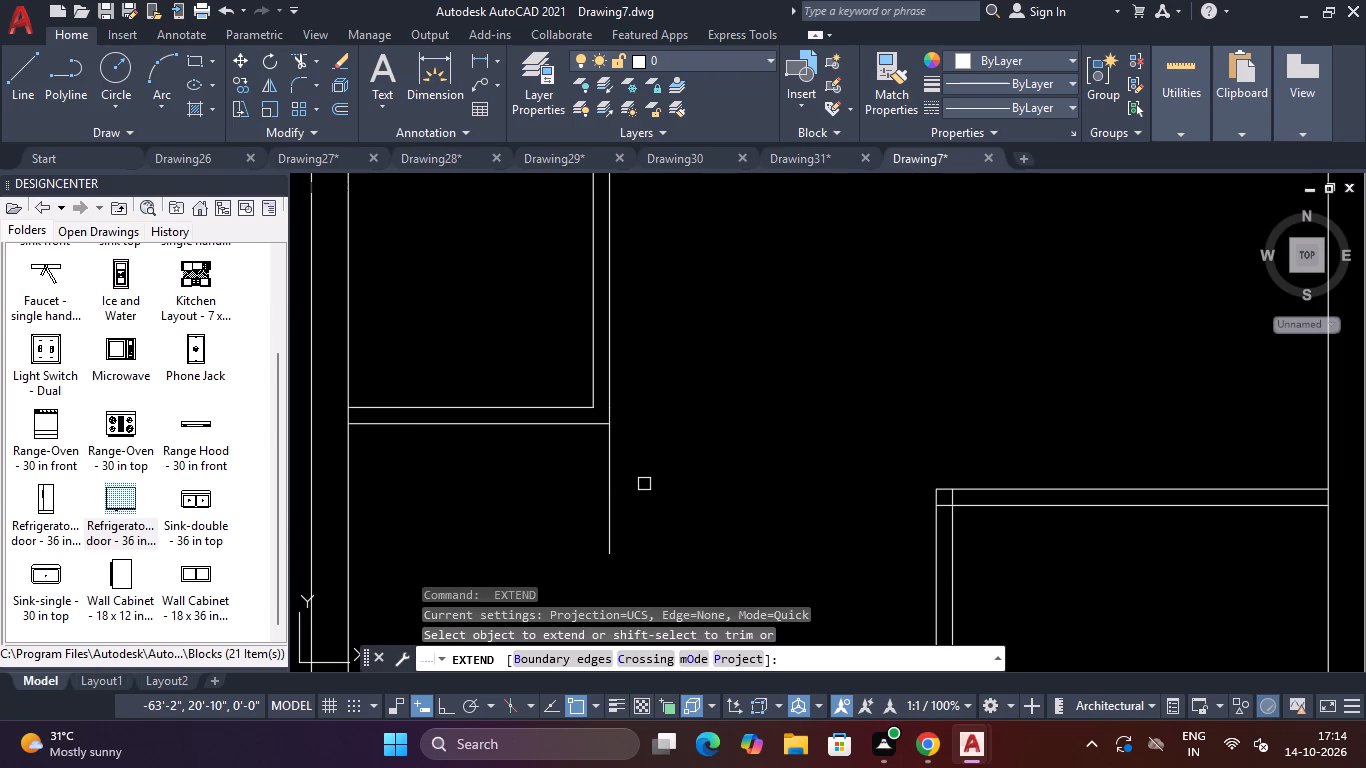
shift+click(644, 484)
shift+click(607, 487)
scroll(630, 473, down, 3)
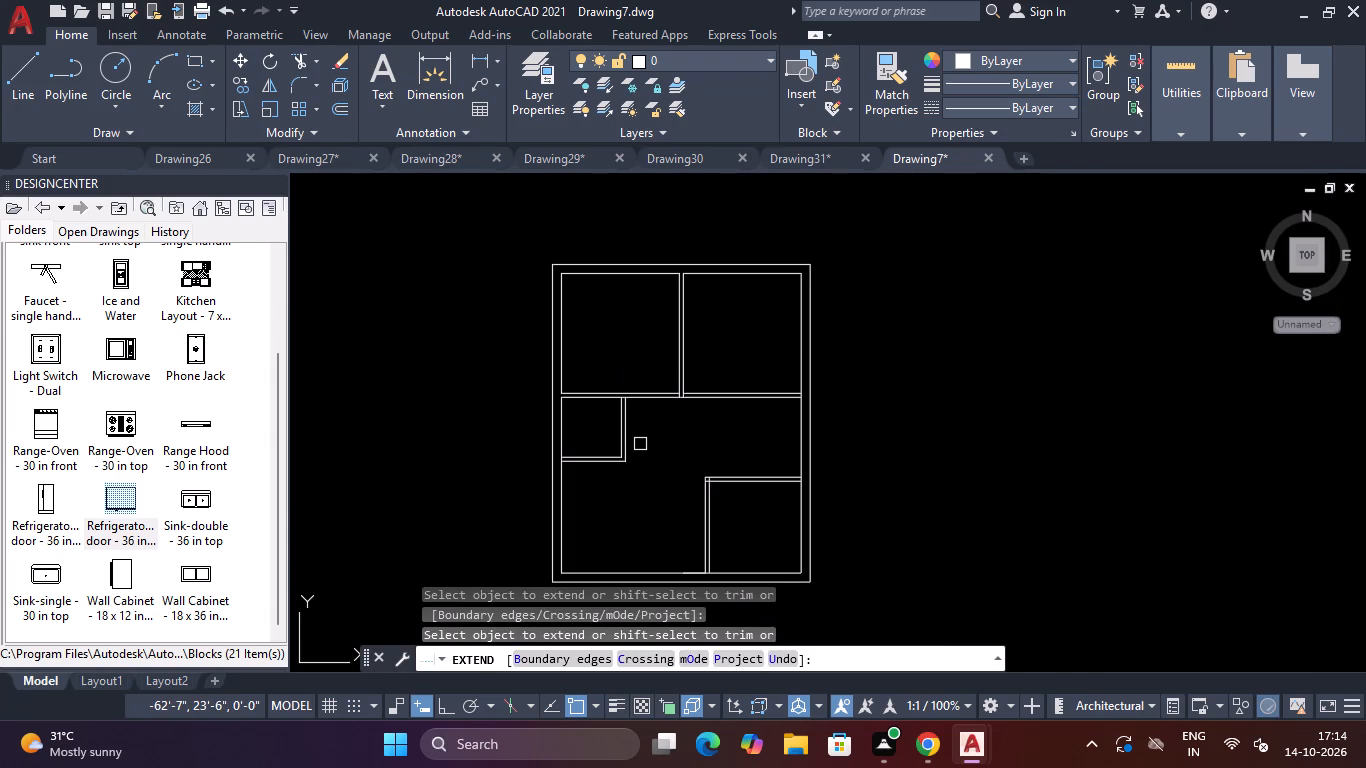
key(Escape)
key(Escape)
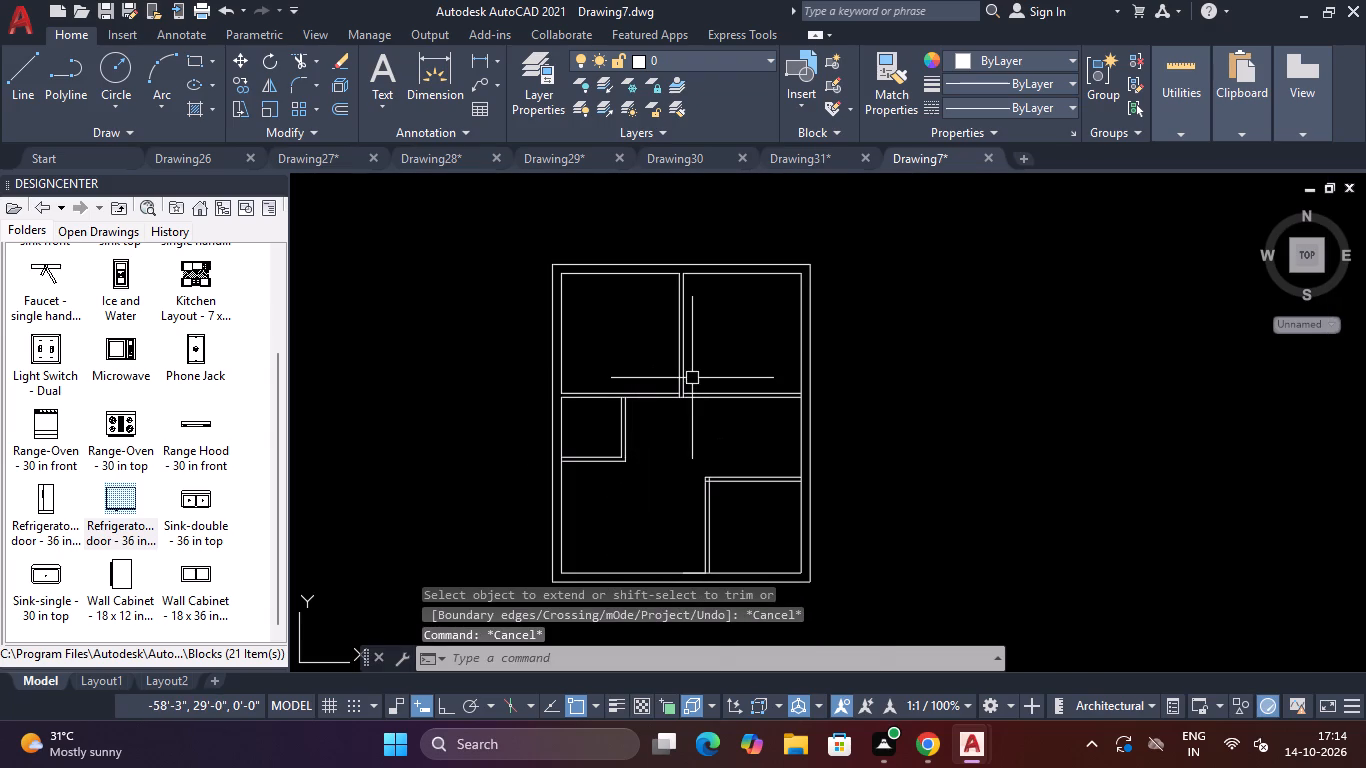
Trim both lines of the upper vertical partition where they run between the two lines of the horizontal partition.
scroll(692, 378, up, 2)
key(space)
scroll(670, 405, up, 4)
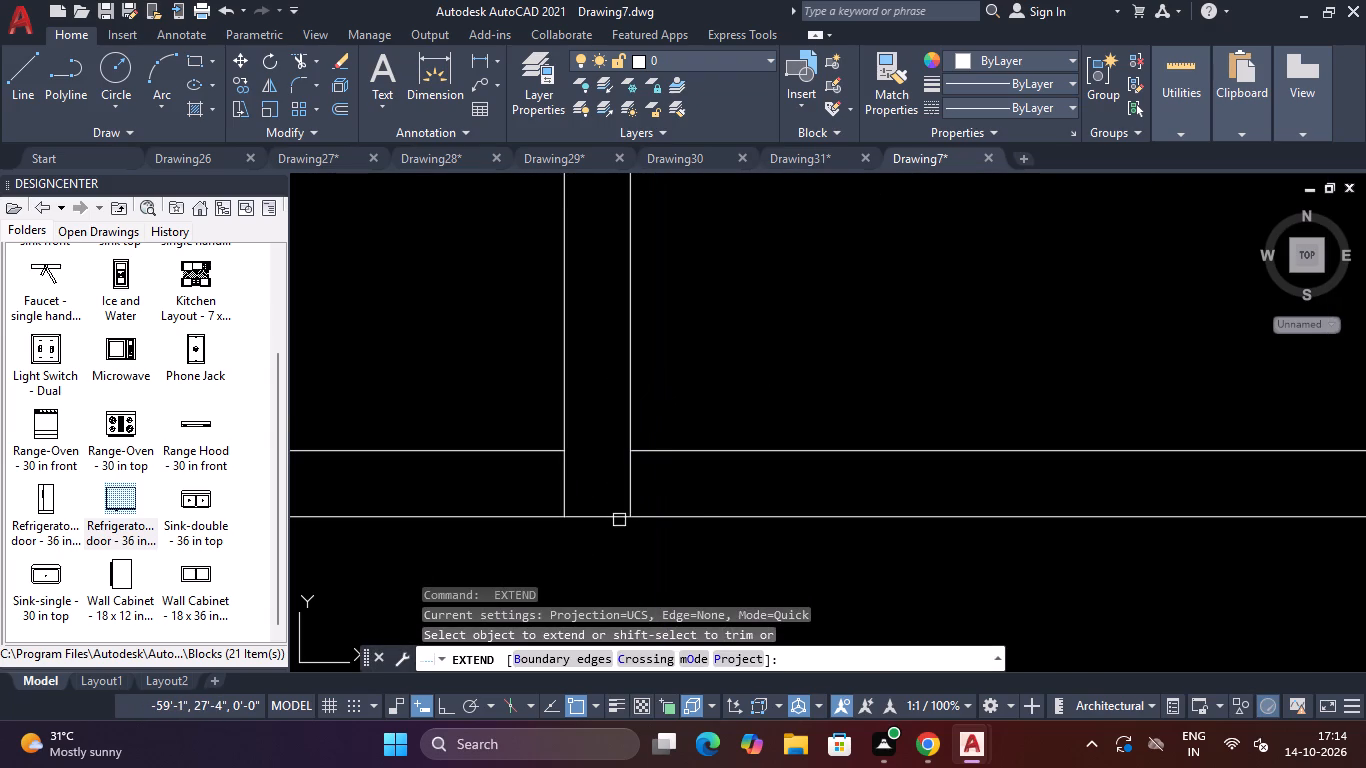
key(Escape)
key(Escape)
key(t)
text(R)
key(space)
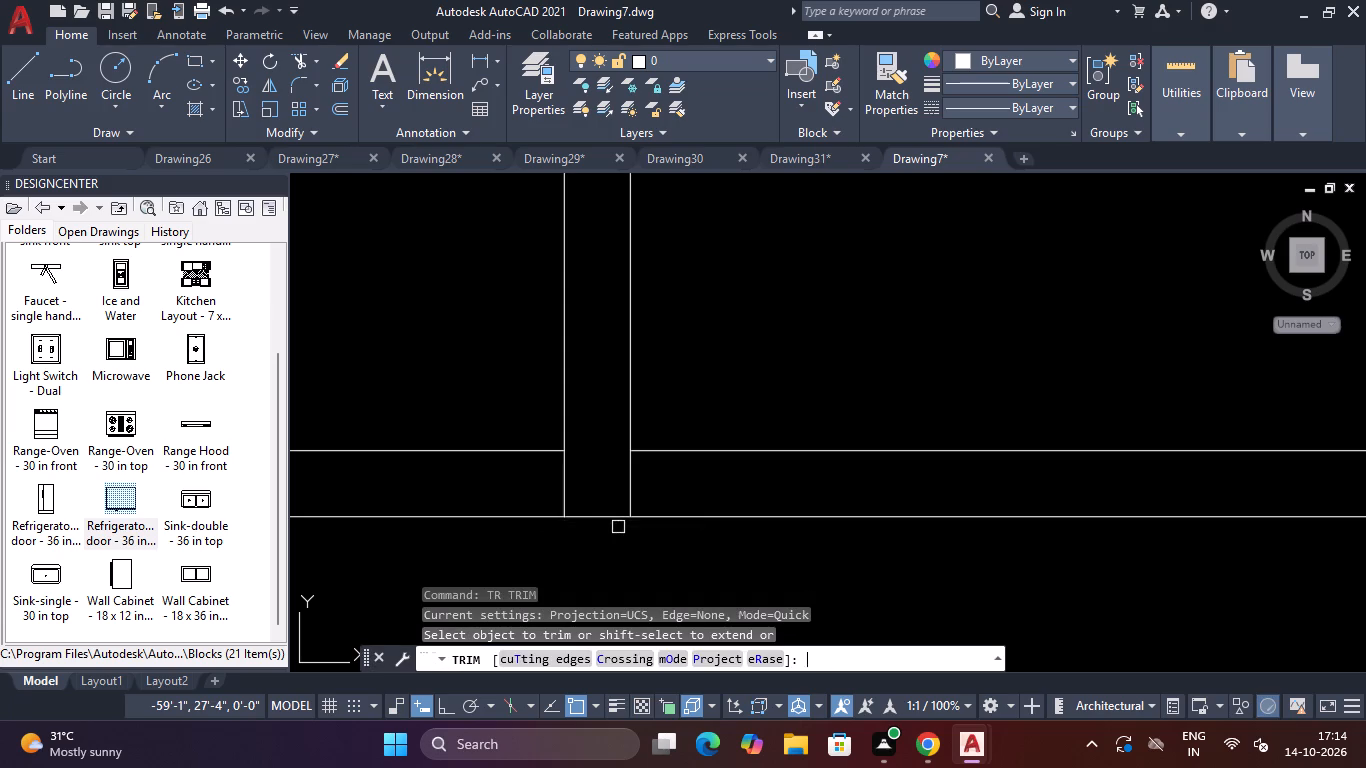
scroll(624, 514, up, 3)
click(678, 426)
click(566, 467)
click(560, 414)
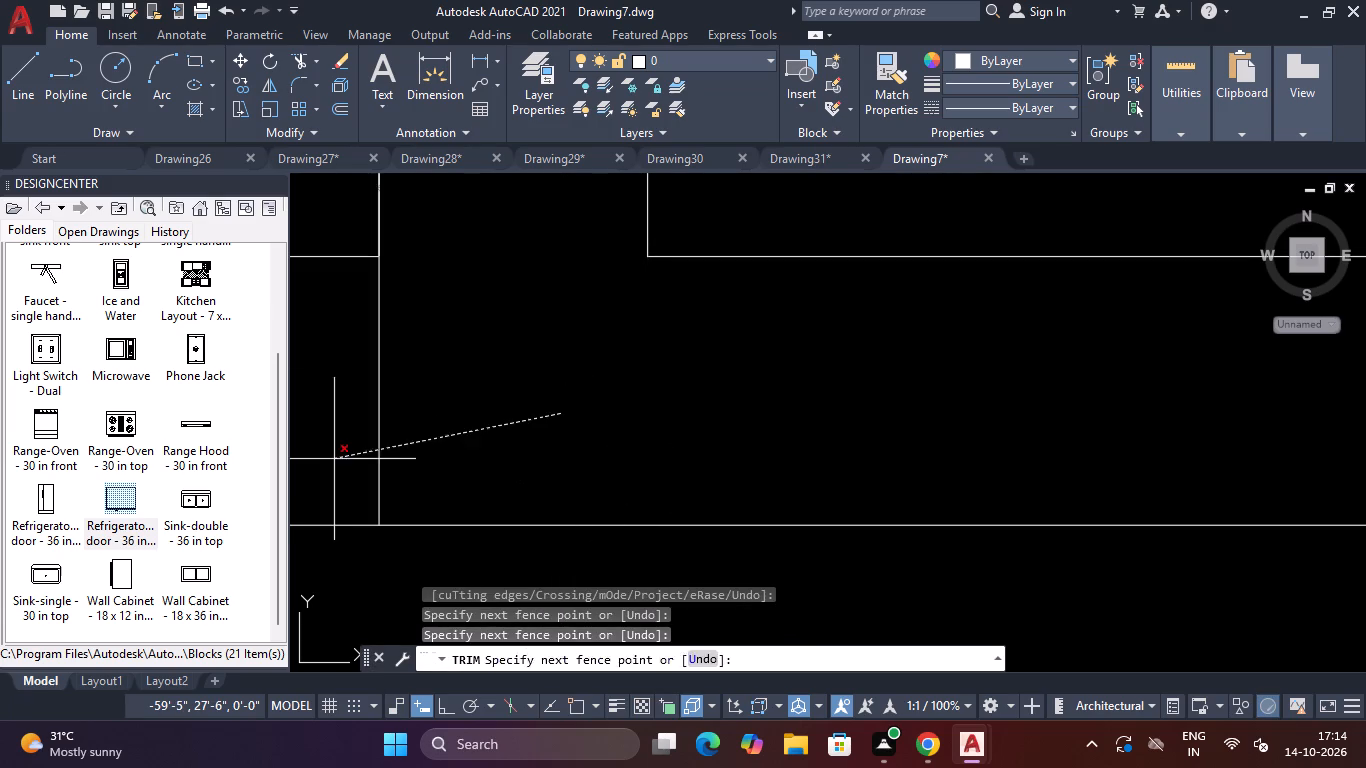
click(333, 461)
scroll(397, 435, down, 9)
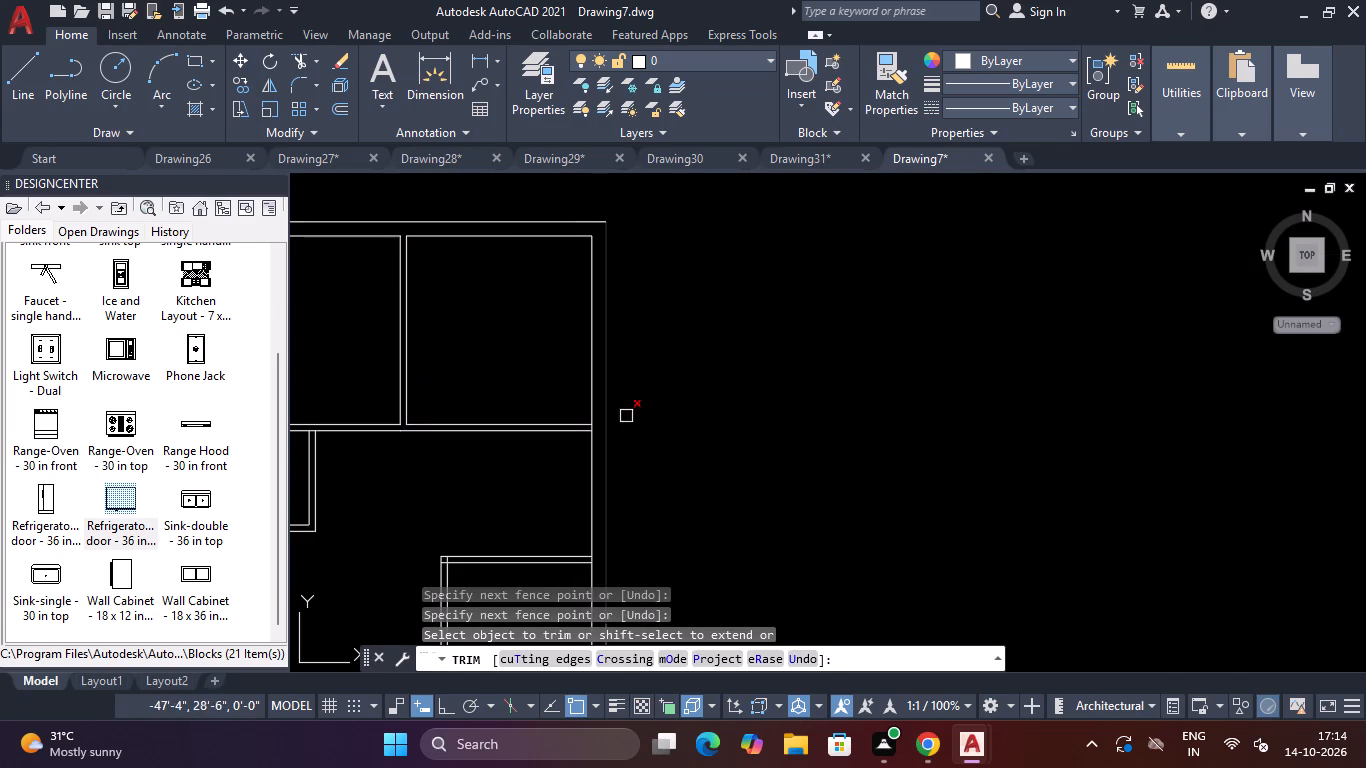
Trim the east wall's inner line between the two lines of the upper horizontal partition.
scroll(547, 428, up, 4)
scroll(728, 431, up, 2)
drag(894, 465, 874, 465)
click(769, 470)
scroll(771, 470, down, 4)
scroll(599, 484, down, 3)
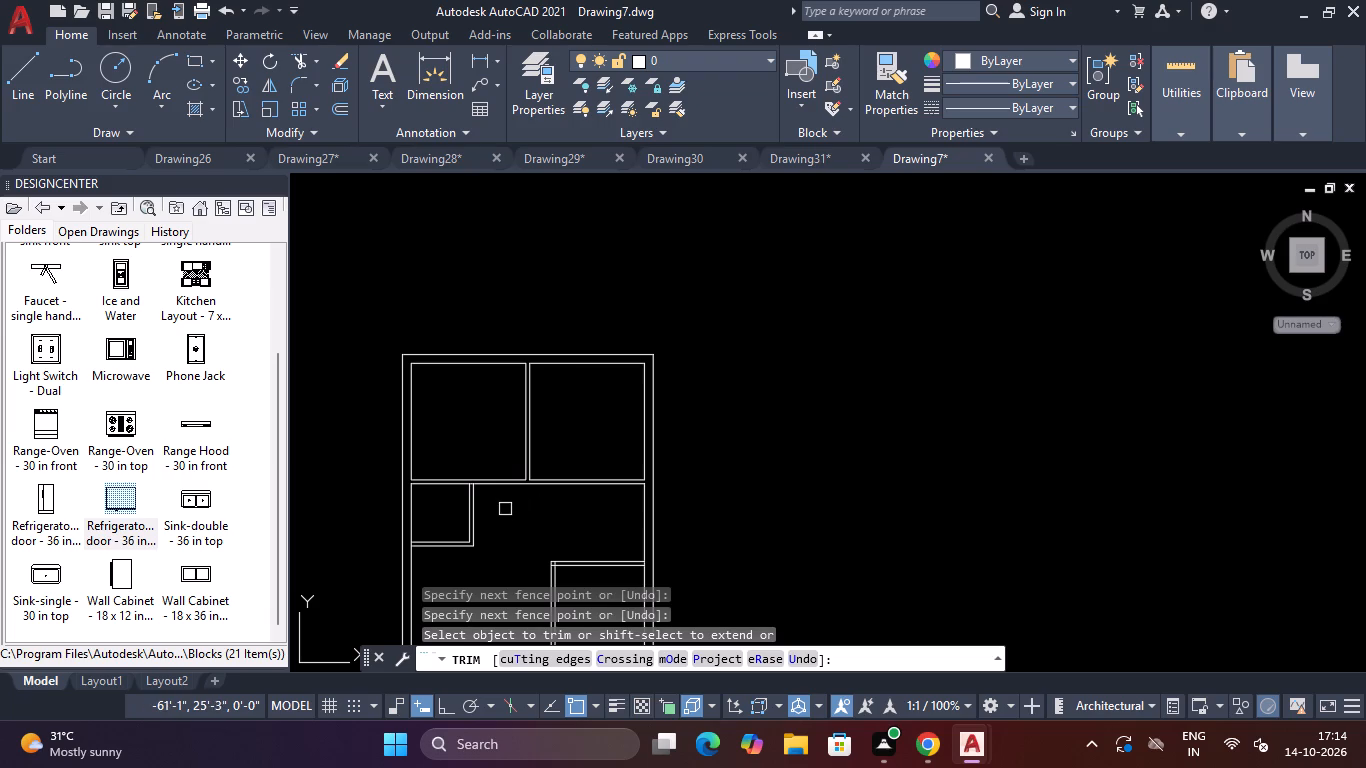
Trim the upper horizontal partition's lower line between the two lines of the 5' room's east partition.
scroll(516, 469, down, 5)
scroll(510, 470, up, 7)
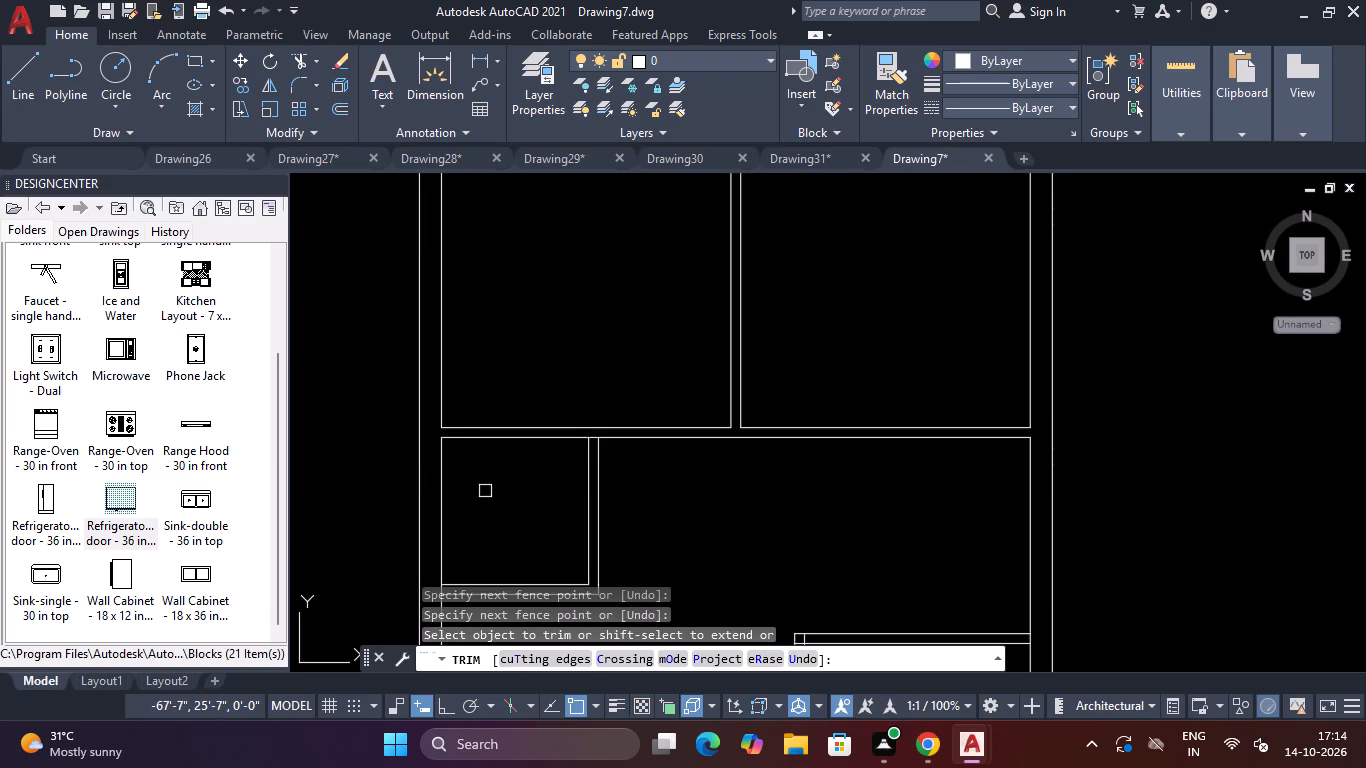
scroll(567, 388, down, 4)
scroll(569, 396, up, 9)
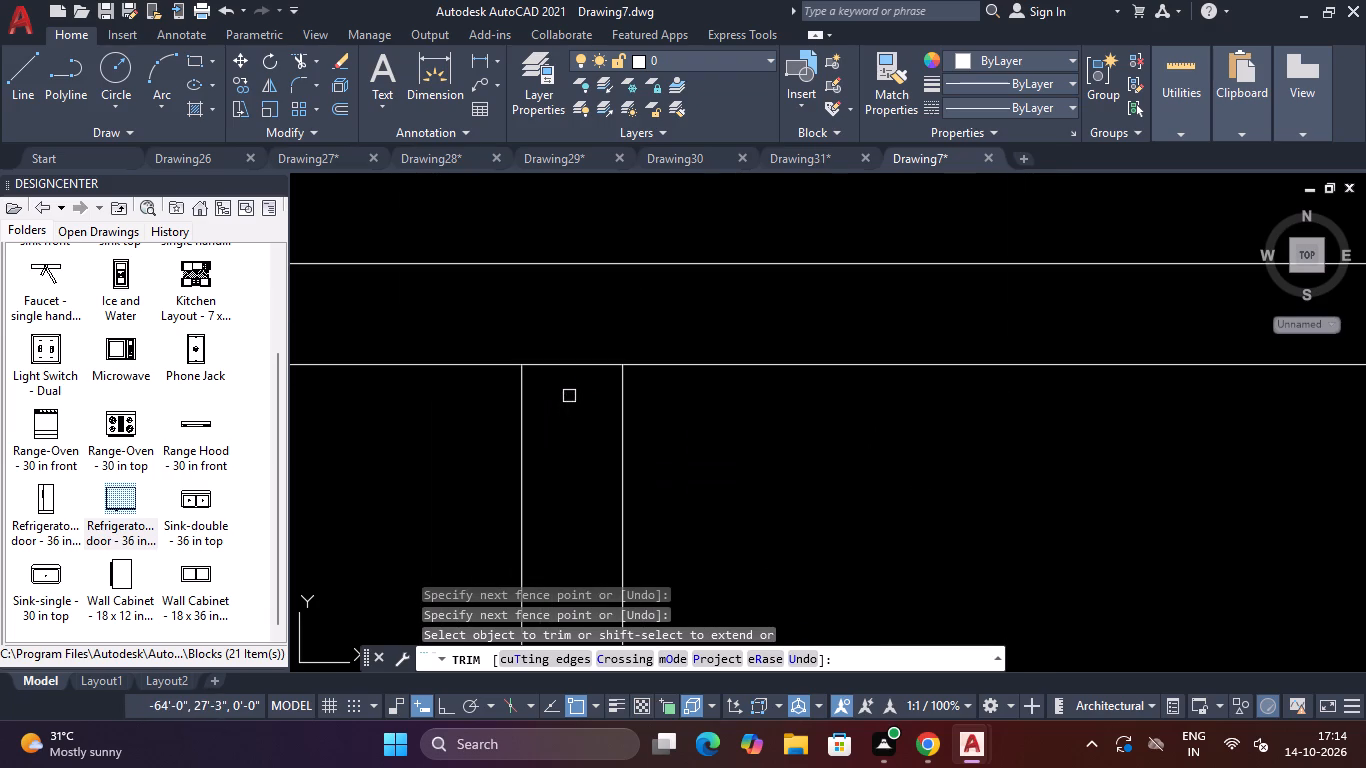
click(588, 327)
click(577, 409)
Trim the west wall's inner line between the two lines of the 5' room's bottom partition.
scroll(591, 383, down, 9)
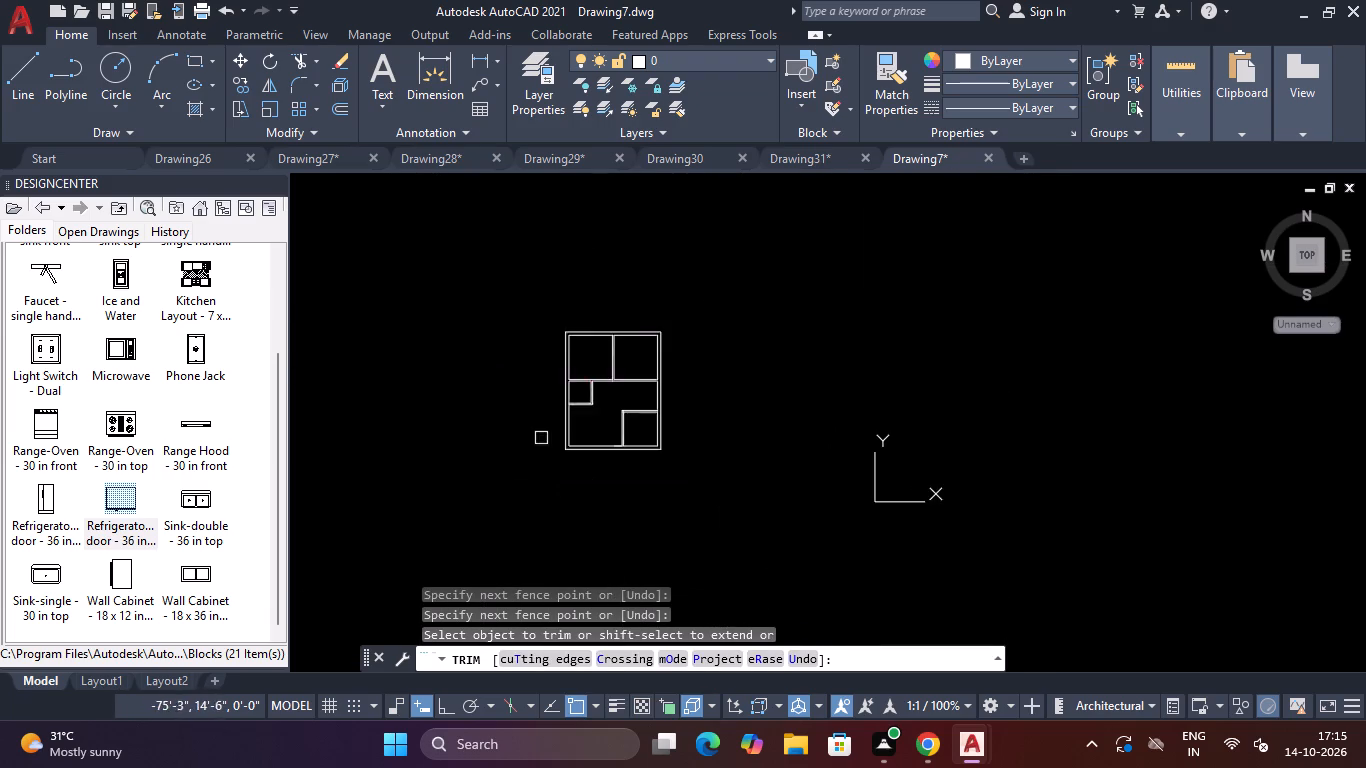
scroll(542, 430, up, 4)
scroll(686, 283, up, 4)
drag(662, 373, 637, 373)
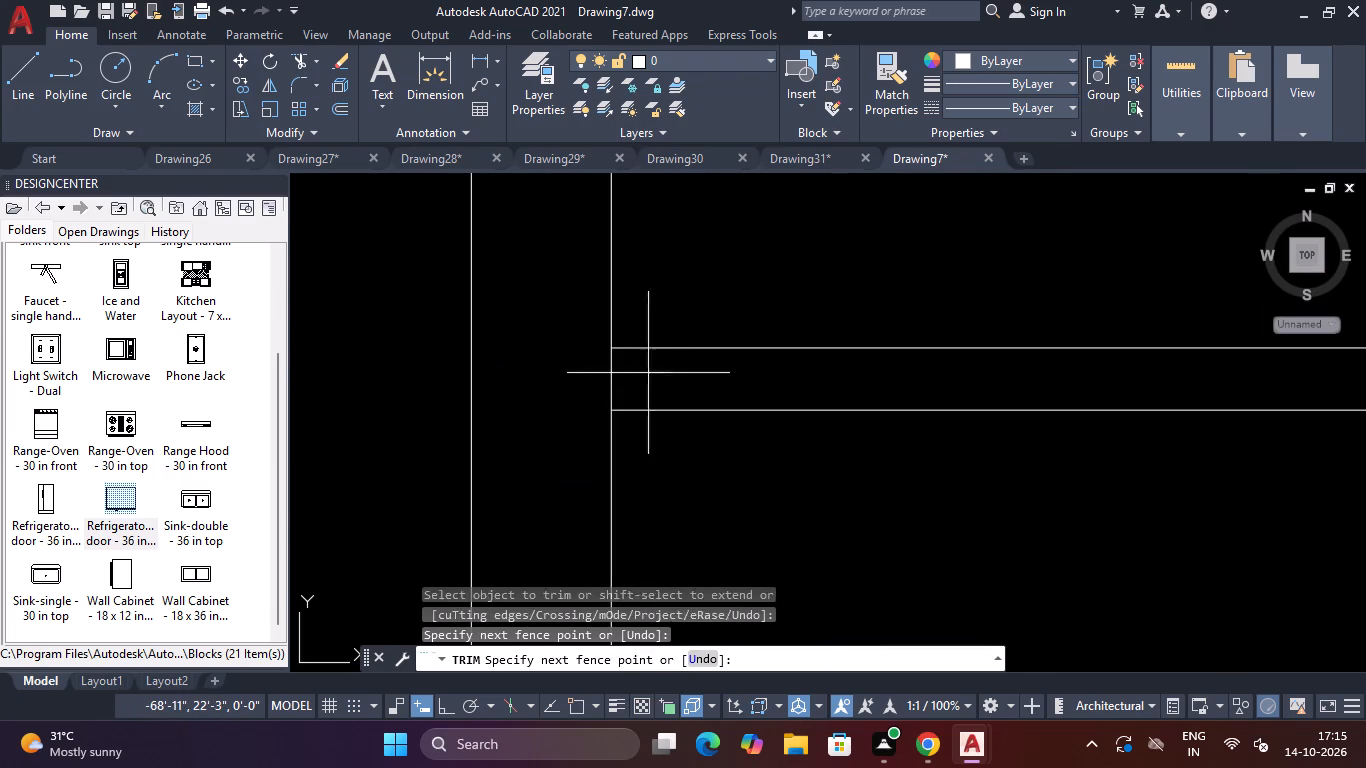
click(556, 376)
scroll(735, 318, down, 4)
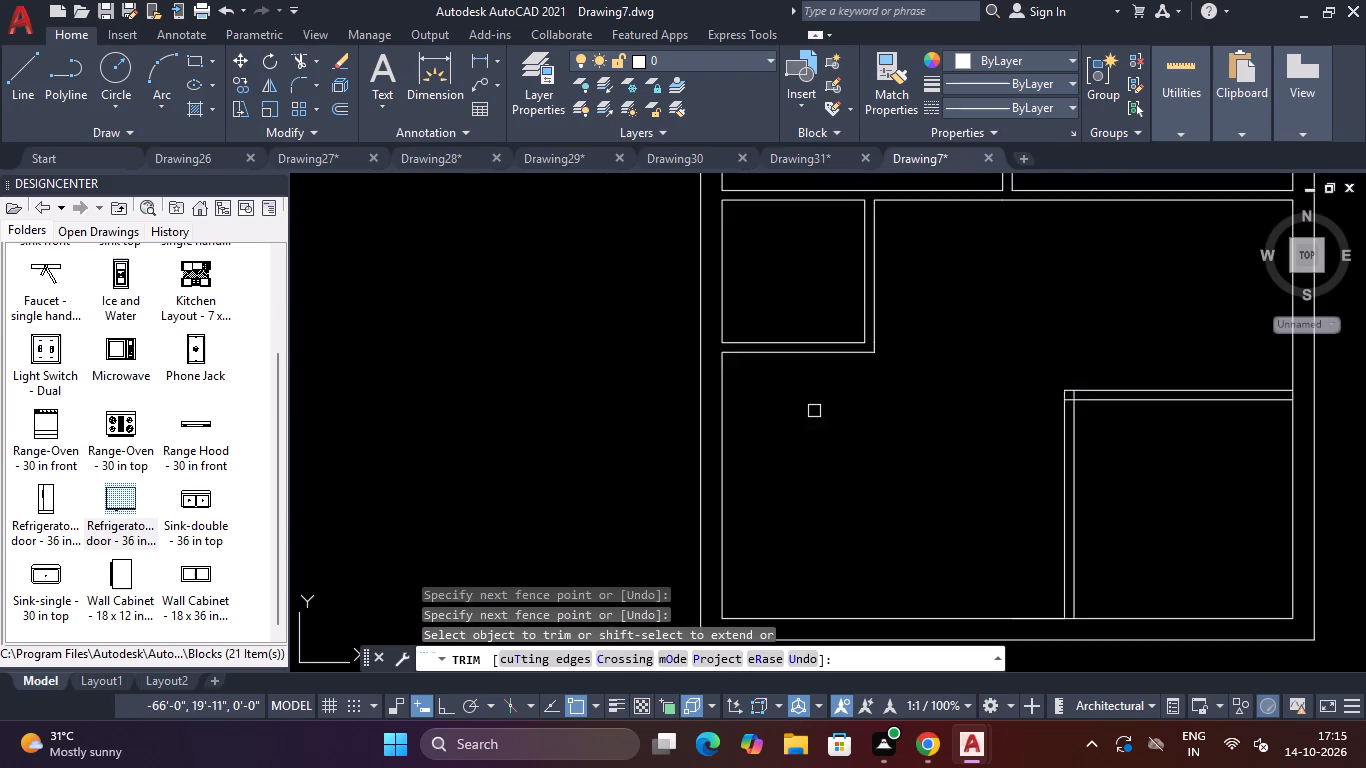
Trim the south wall's inner line between the two lines of the southeast room's west partition.
scroll(816, 411, down, 3)
scroll(892, 488, up, 5)
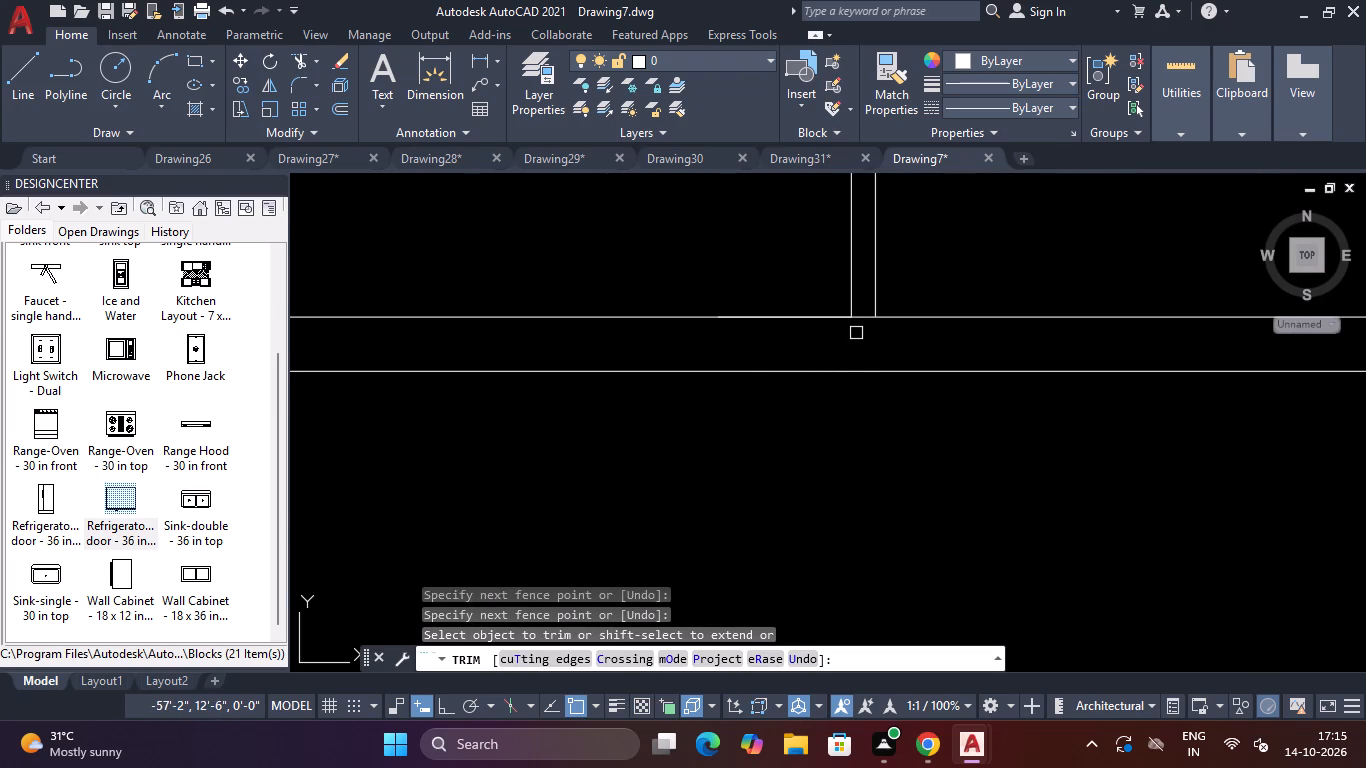
click(857, 332)
click(862, 290)
scroll(862, 290, down, 4)
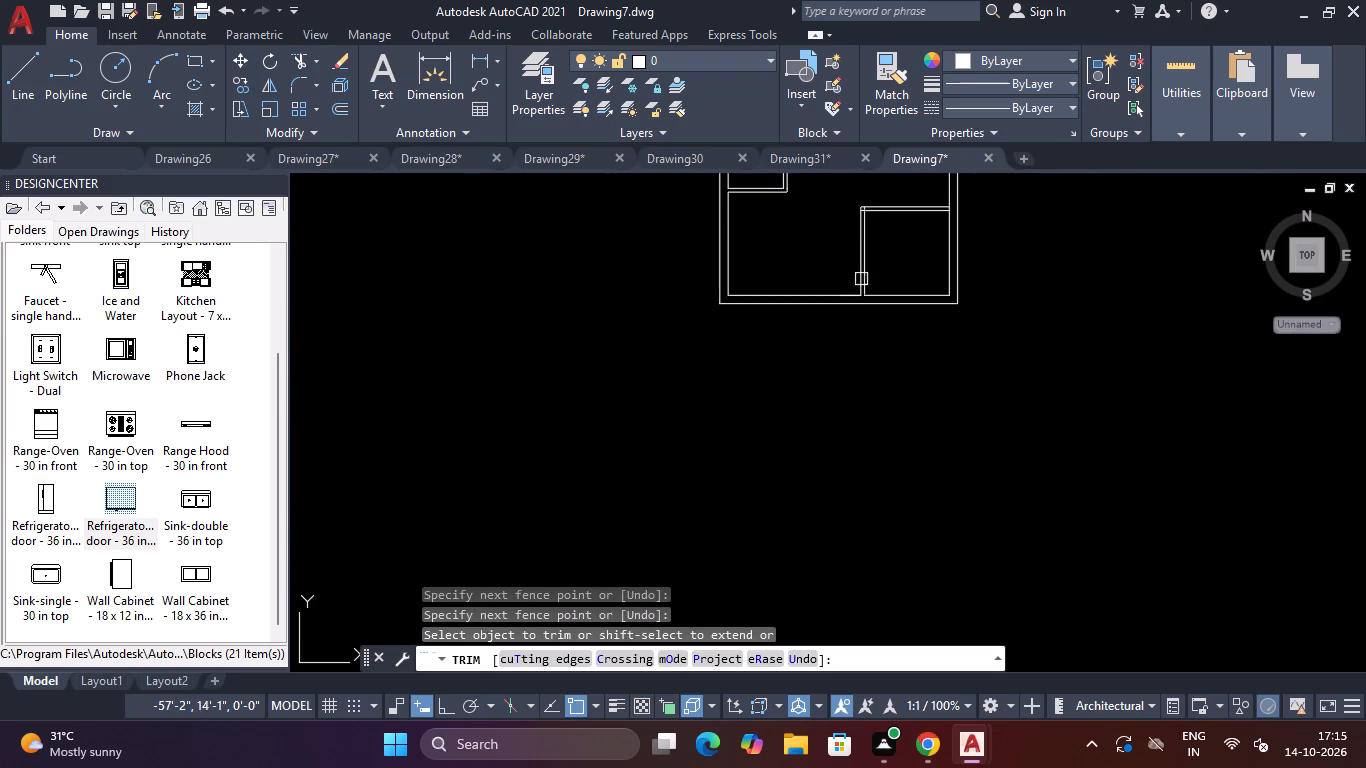
Trim the two inner lines crossing inside the partition at the southeast room's northwest corner.
scroll(861, 198, up, 4)
scroll(916, 263, up, 3)
click(892, 288)
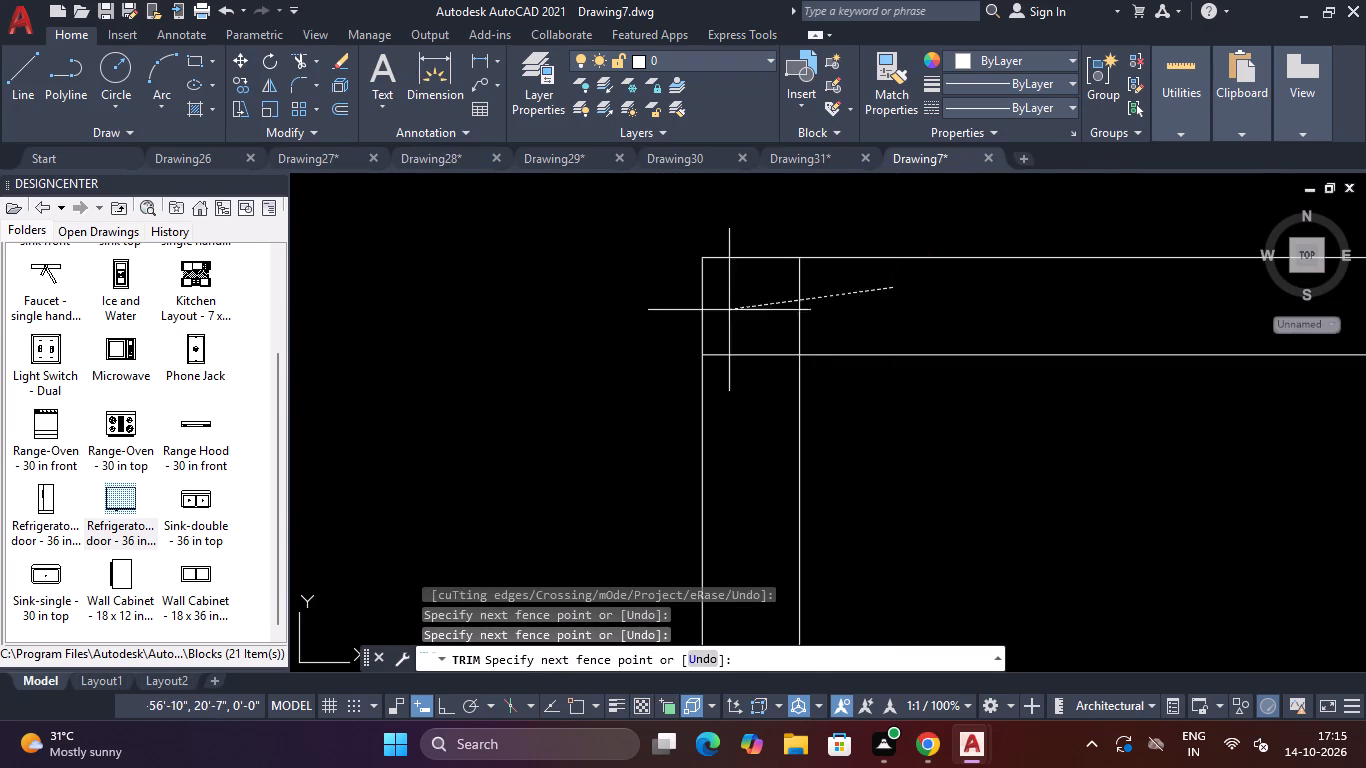
click(736, 300)
click(741, 318)
click(743, 414)
scroll(743, 414, down, 4)
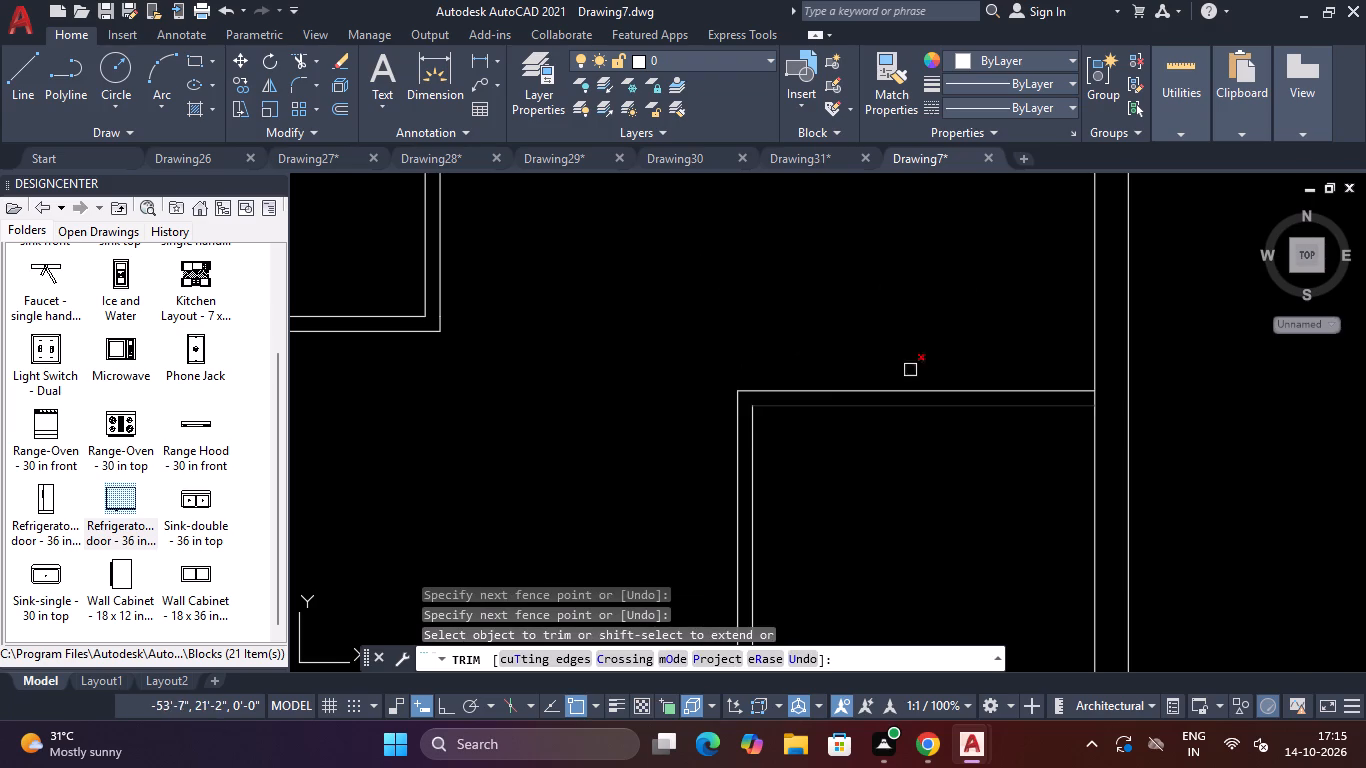
Trim the east wall's inner line between the two lines of the southeast room's top partition.
scroll(1106, 386, up, 3)
click(1113, 435)
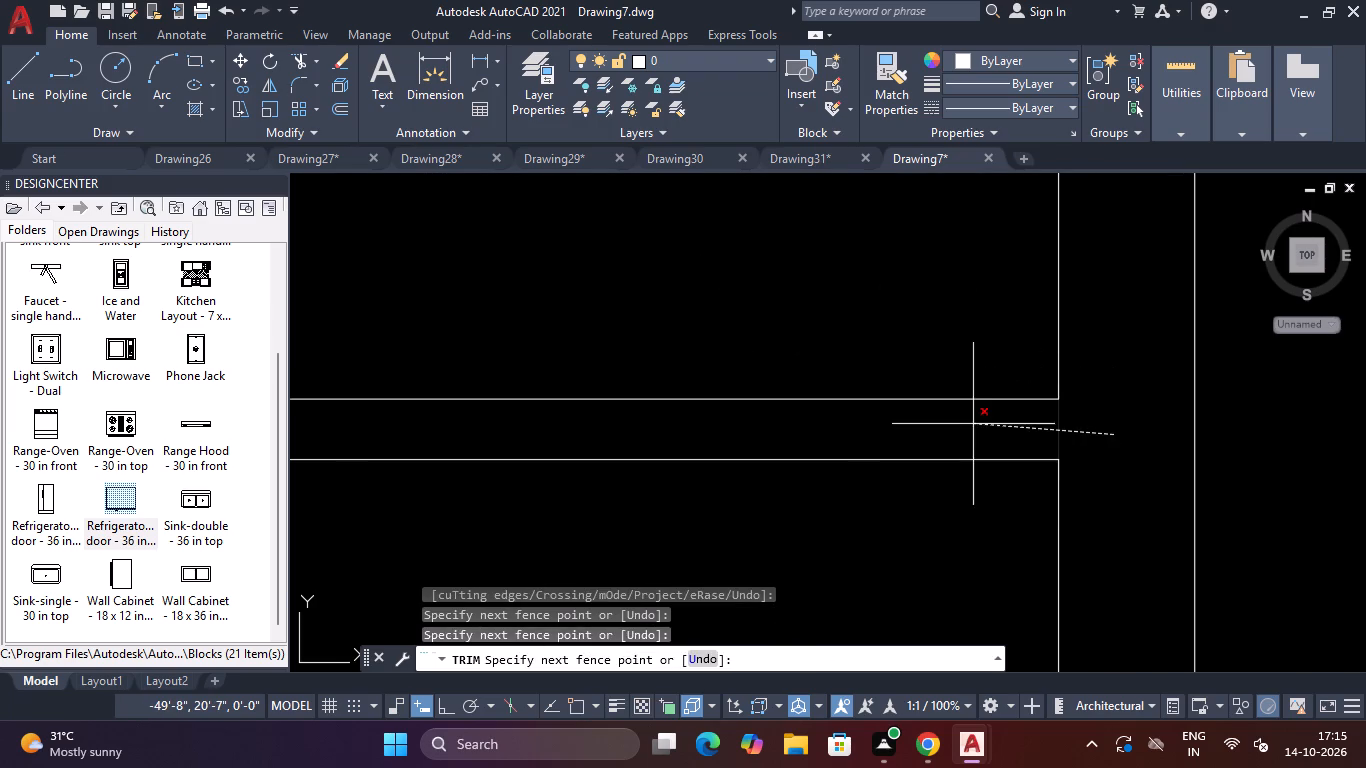
click(973, 424)
scroll(992, 390, down, 8)
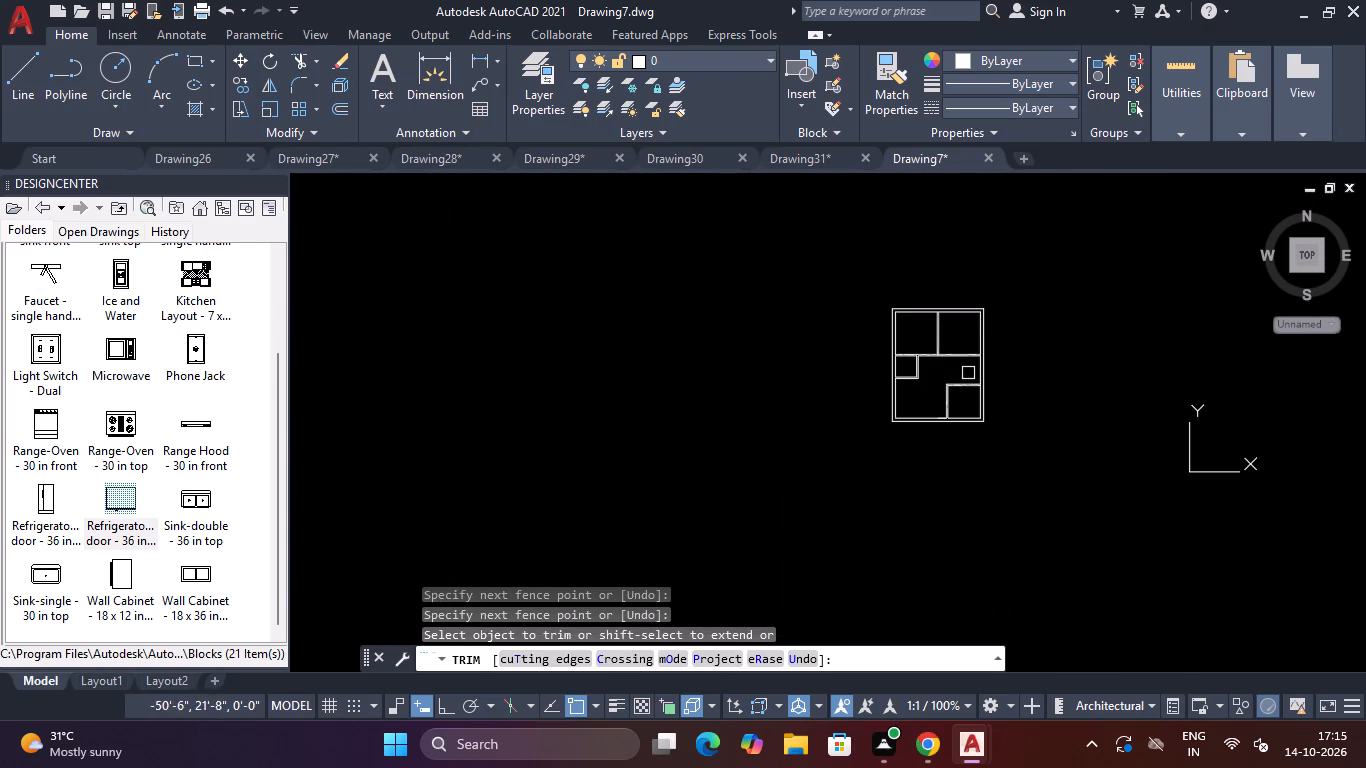
key(Escape)
key(Escape)
key(Escape)
key(Escape)
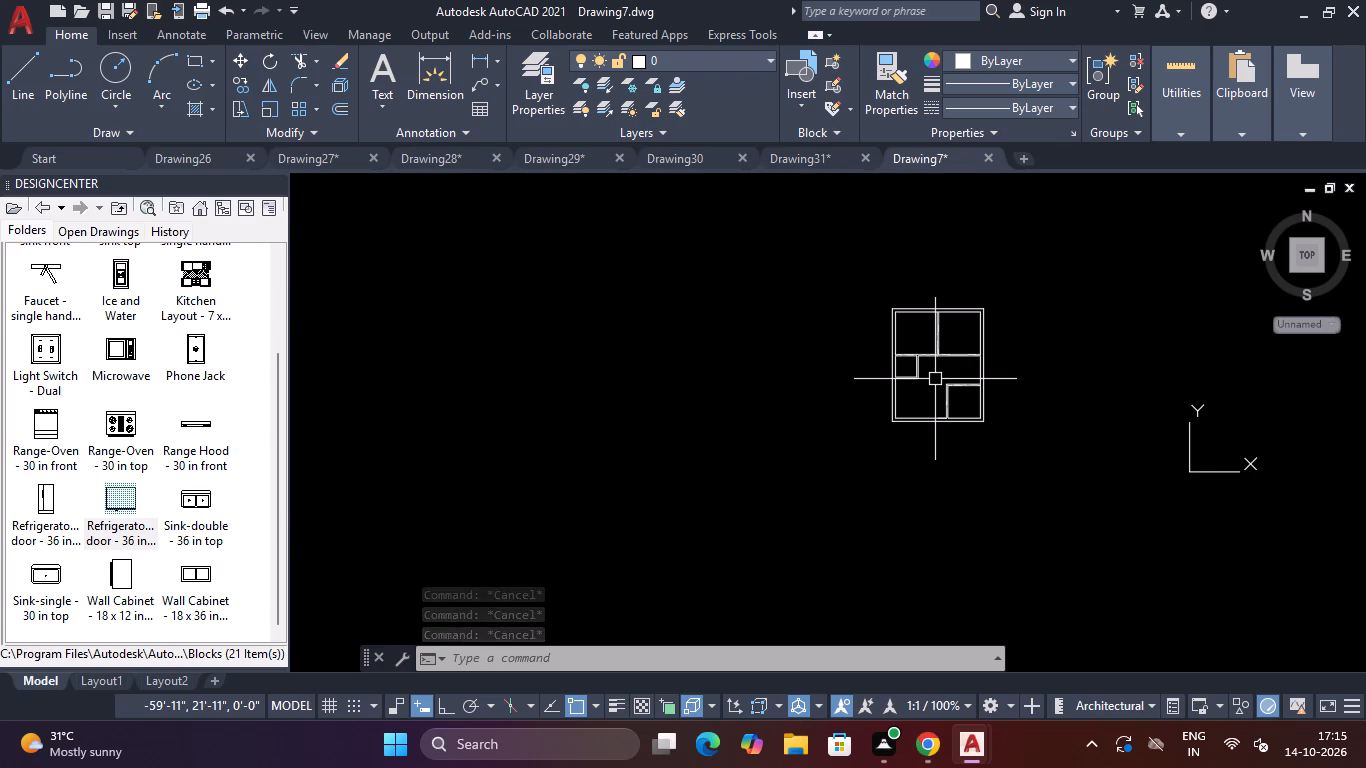
Draw a line across the south wall's thickness, from the outer line of the southeast room's west partition to the wall's outer line.
scroll(941, 424, up, 2)
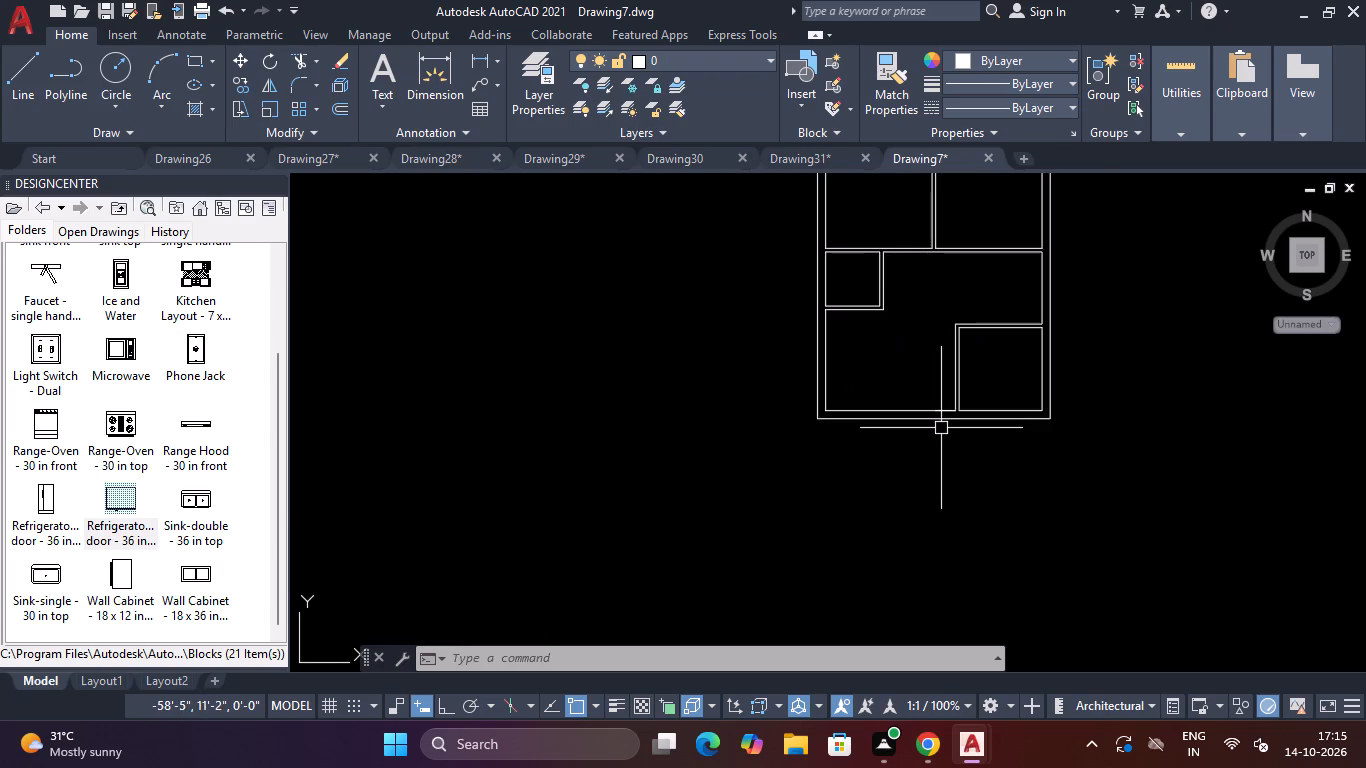
scroll(940, 428, up, 1)
text(L)
key(space)
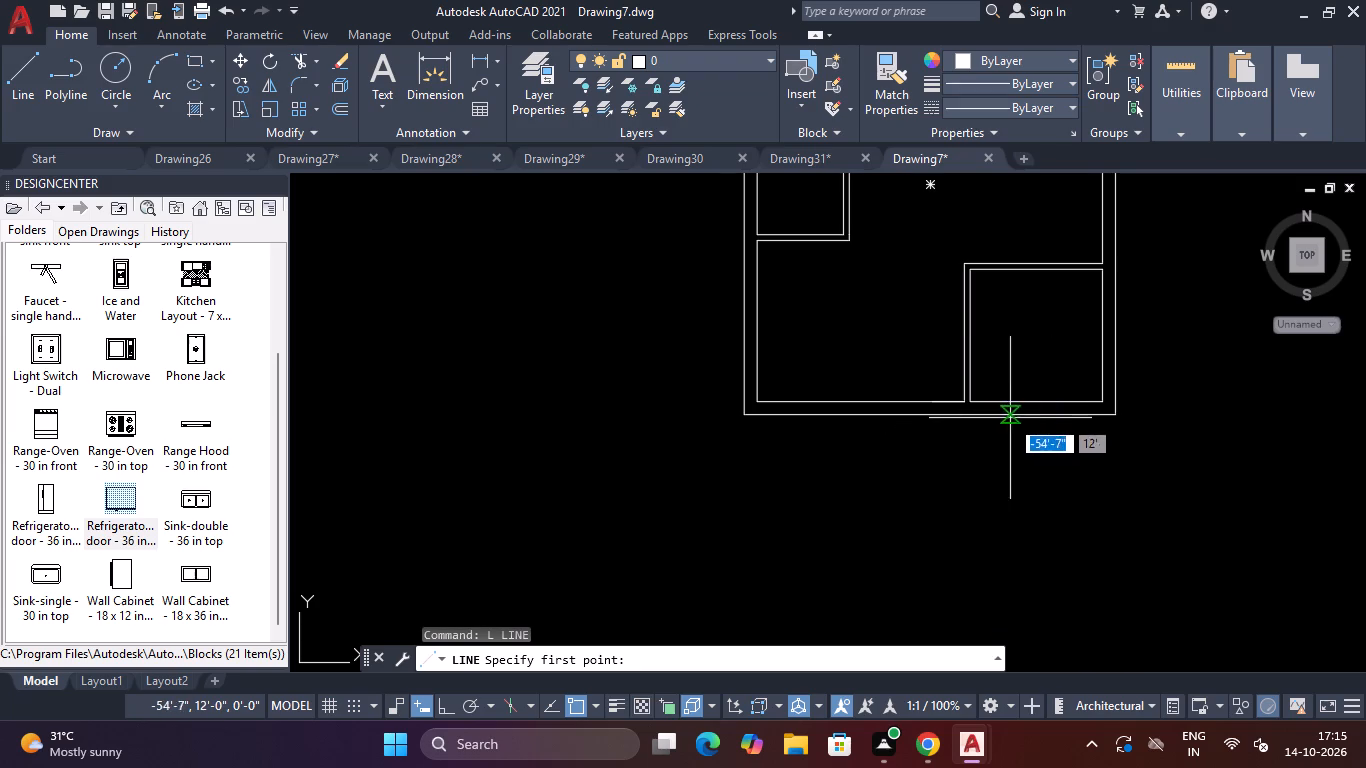
scroll(1005, 416, up, 3)
click(847, 364)
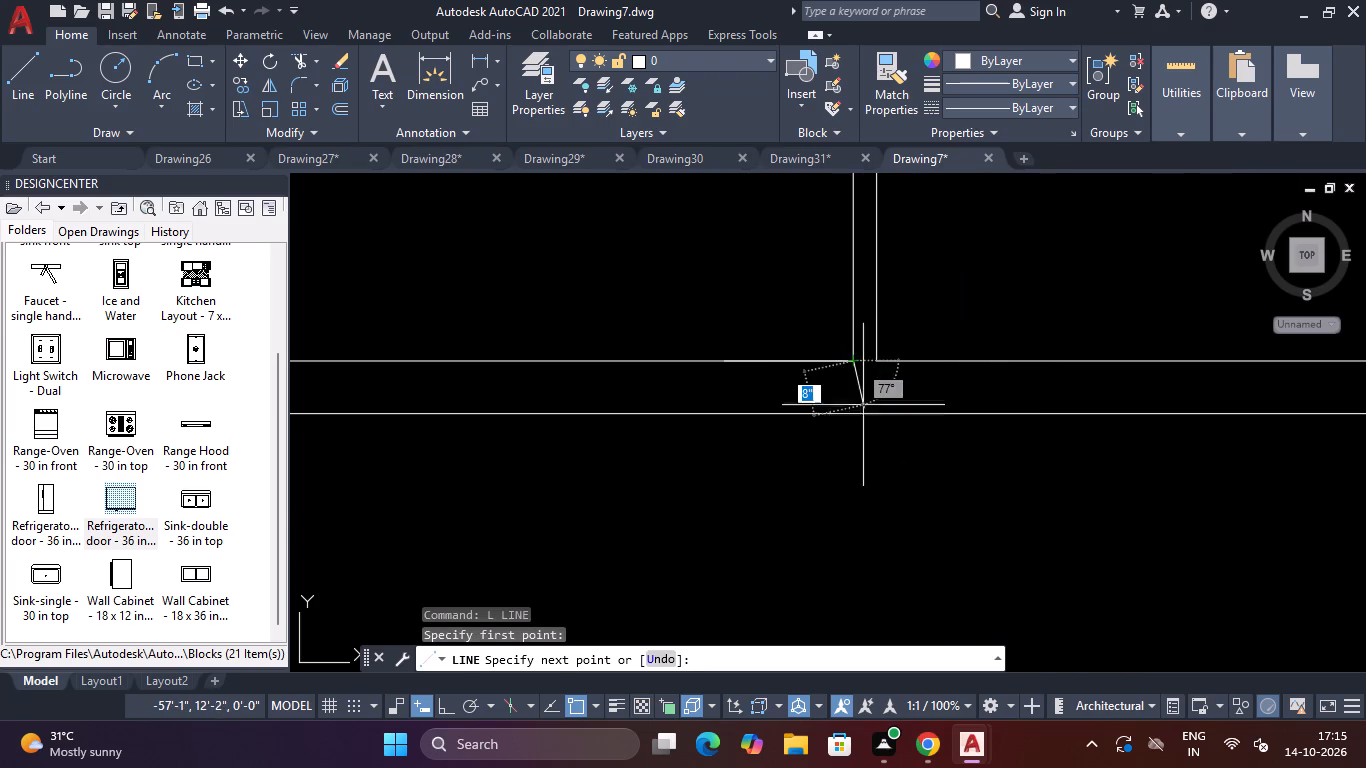
click(848, 415)
key(Escape)
key(Escape)
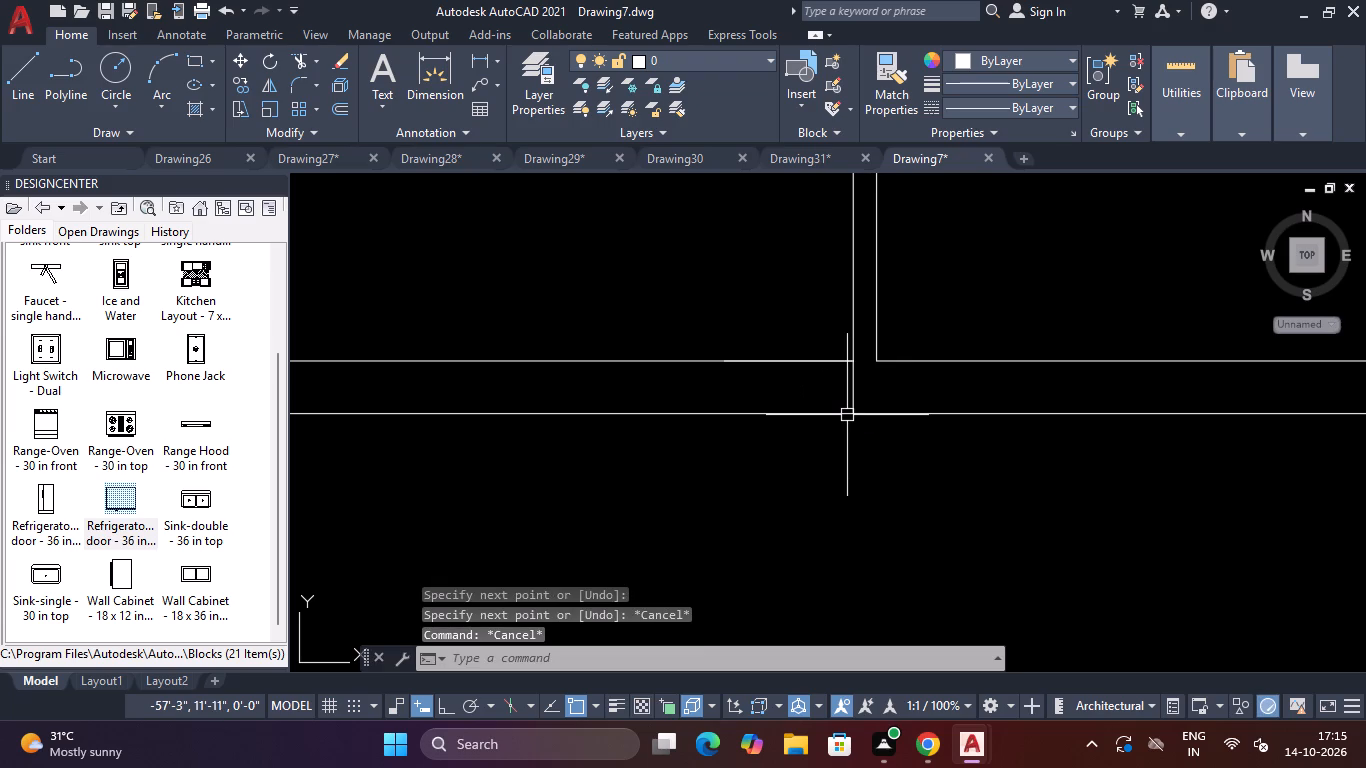
key(Escape)
key(Escape)
Offset the short line crossing the south wall 1'6" to the west.
text(O)
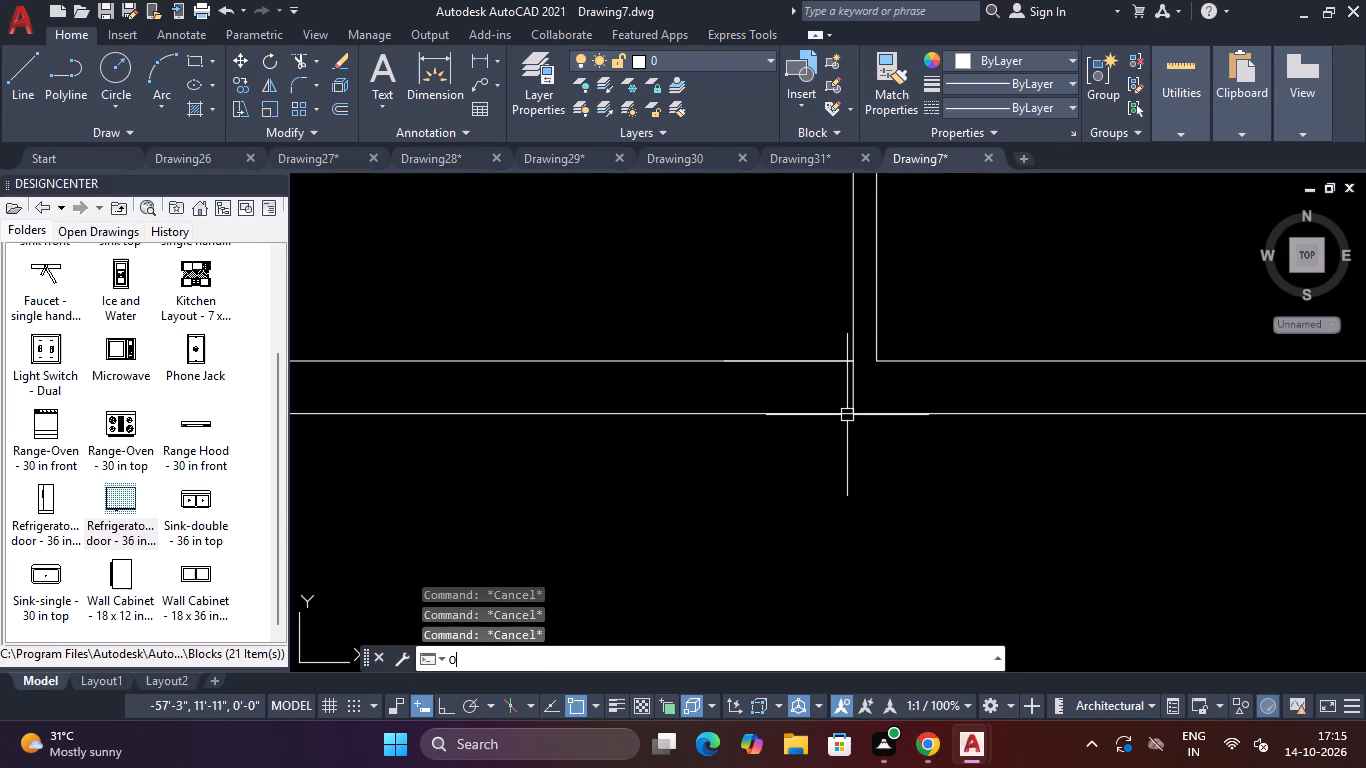
key(space)
text(1'6)
key(shift+quotedbl)
key(Return)
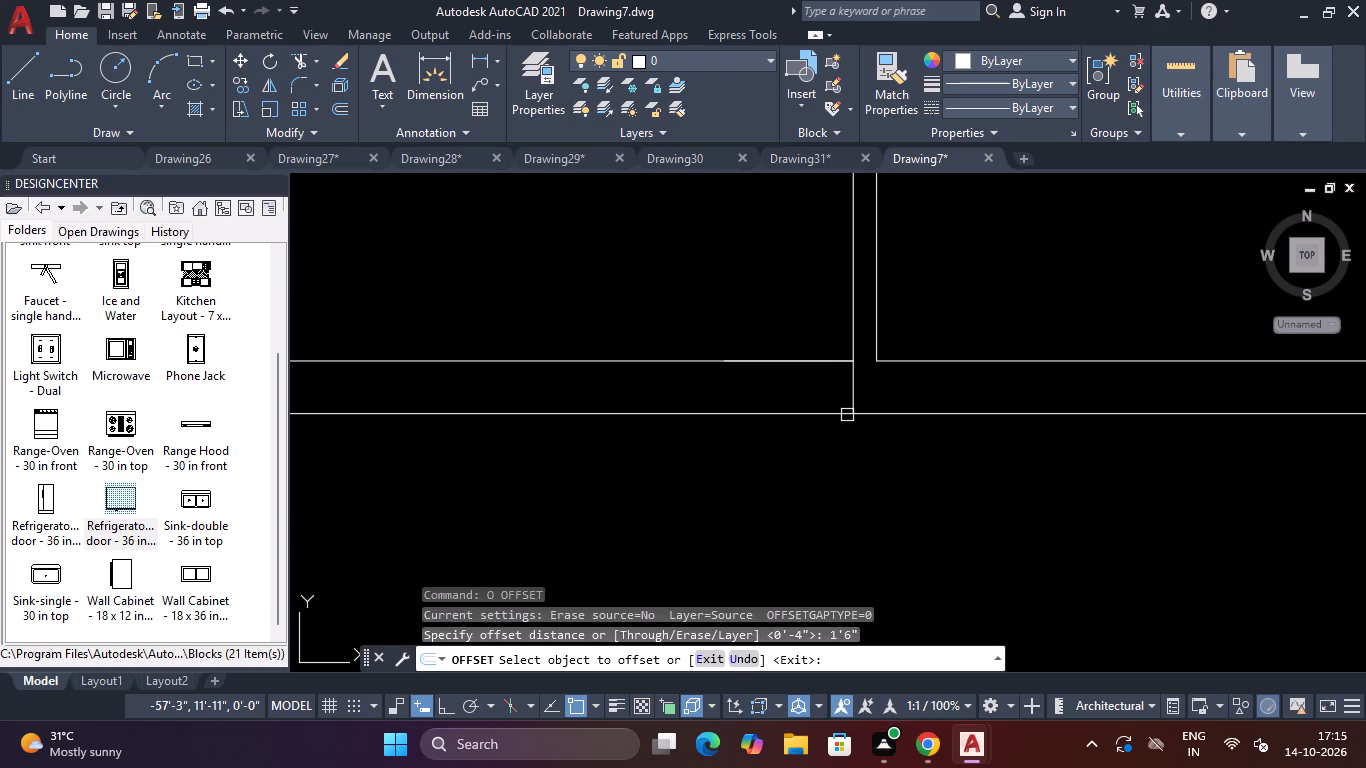
click(854, 385)
click(692, 402)
scroll(700, 393, down, 2)
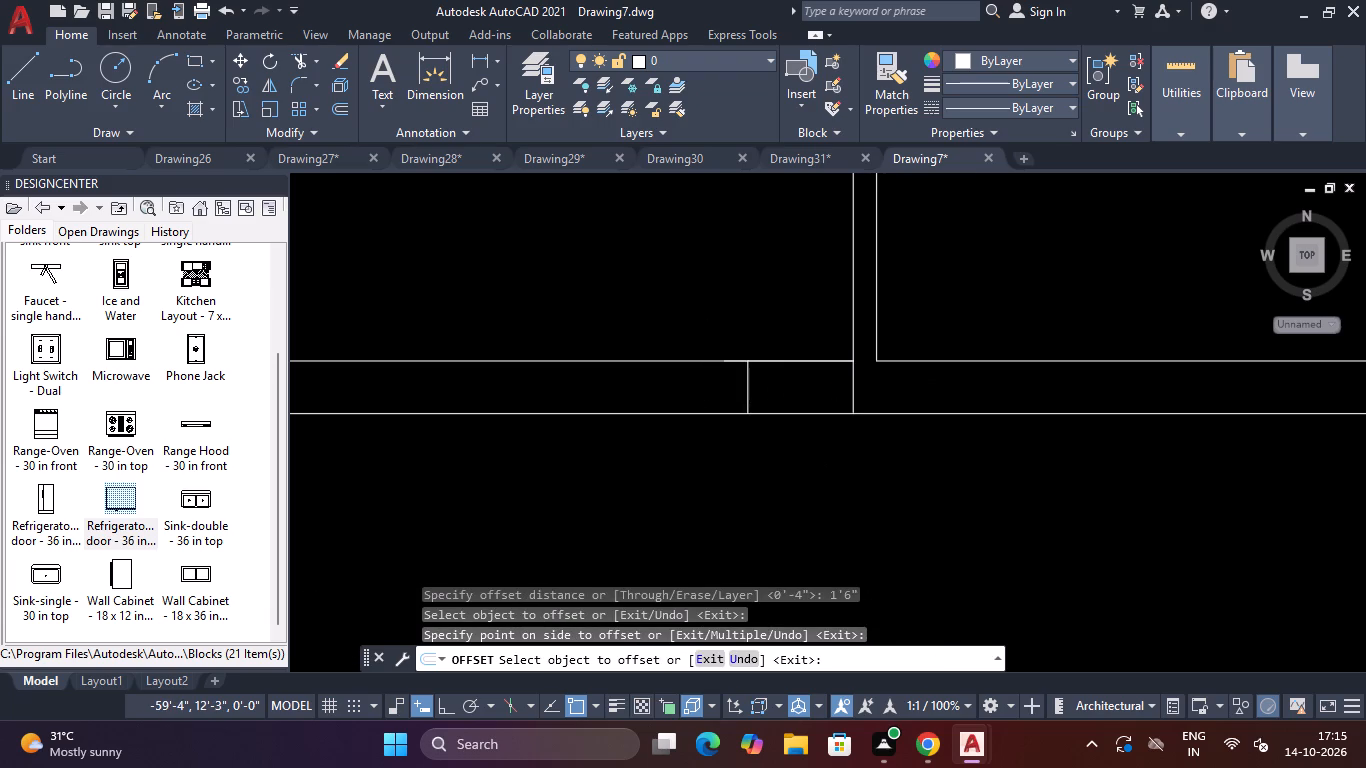
scroll(700, 393, down, 1)
scroll(700, 393, up, 2)
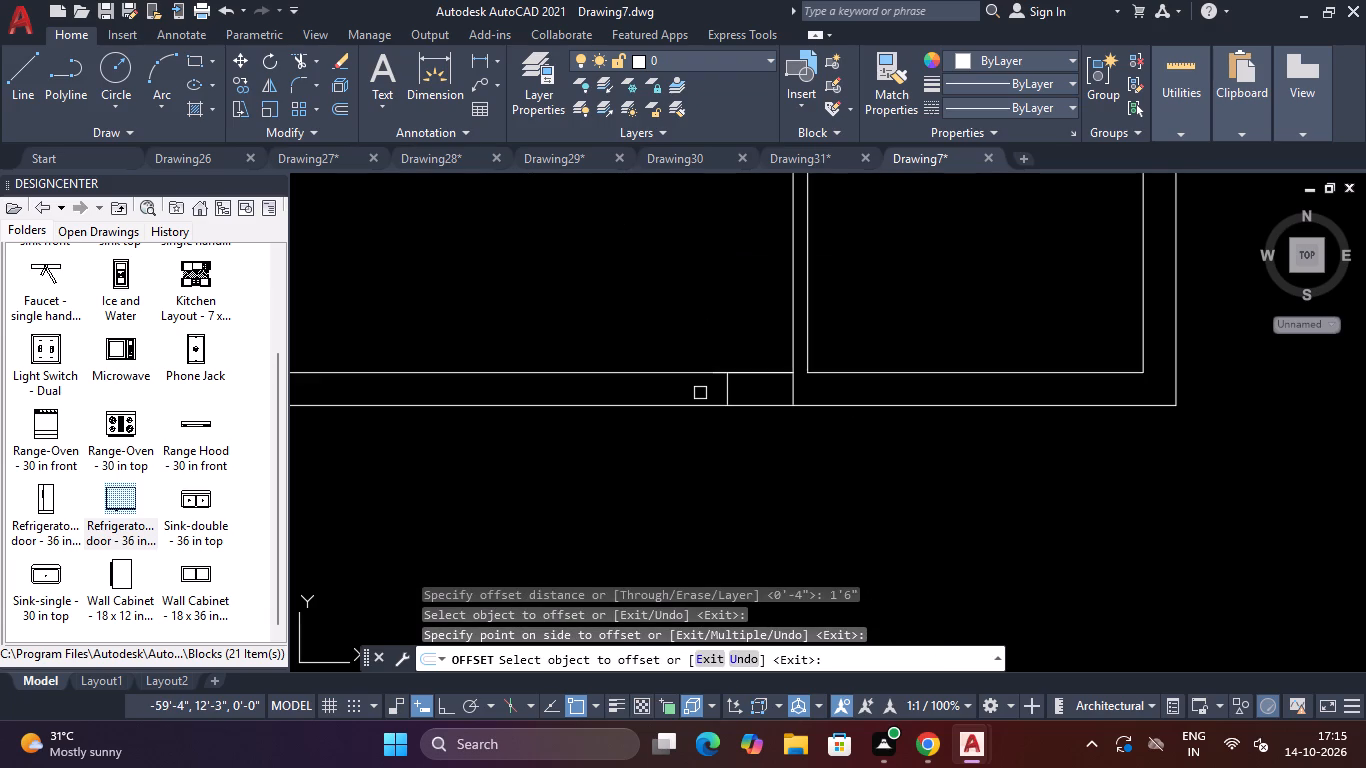
key(Escape)
key(Escape)
Offset the line crossing the south wall, nearest the southeast room's west partition, 2'6" to the west.
text(O)
key(space)
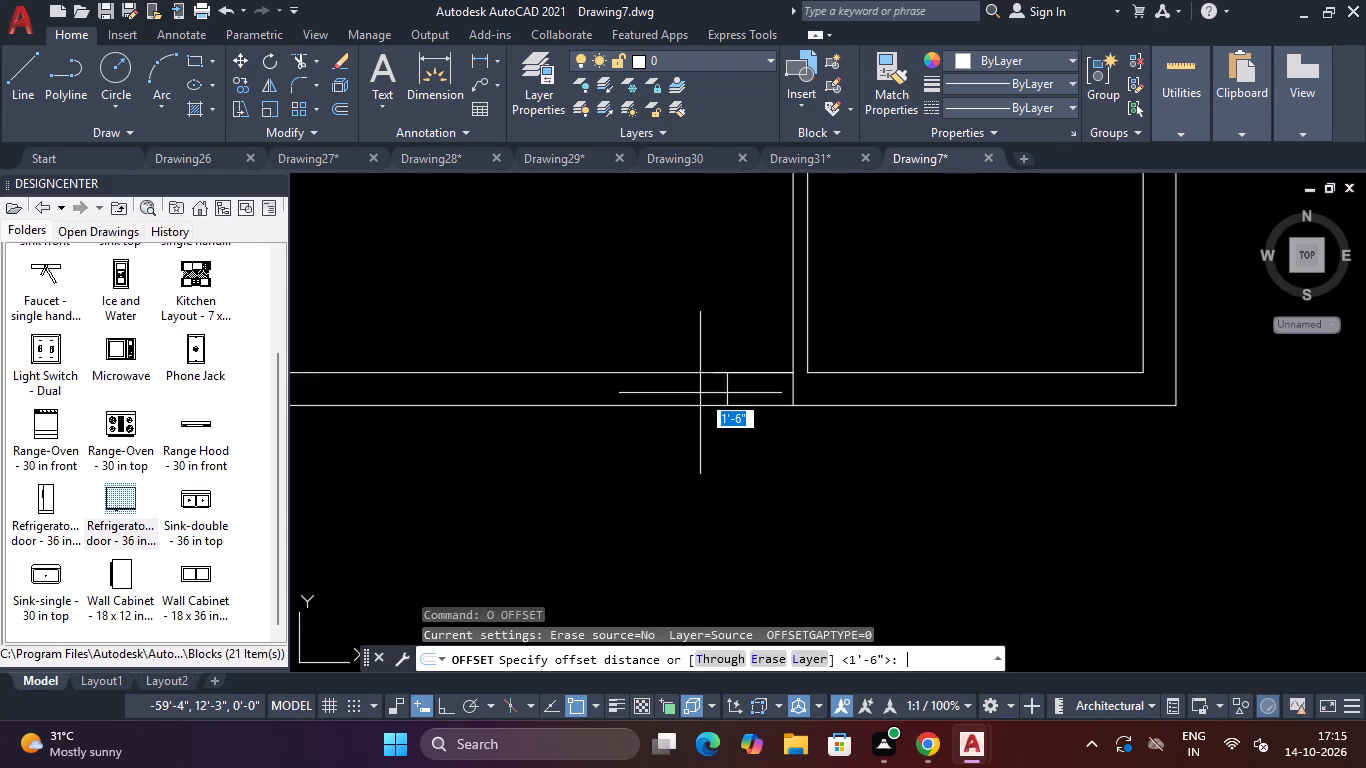
text(2')
text(6")
key(Return)
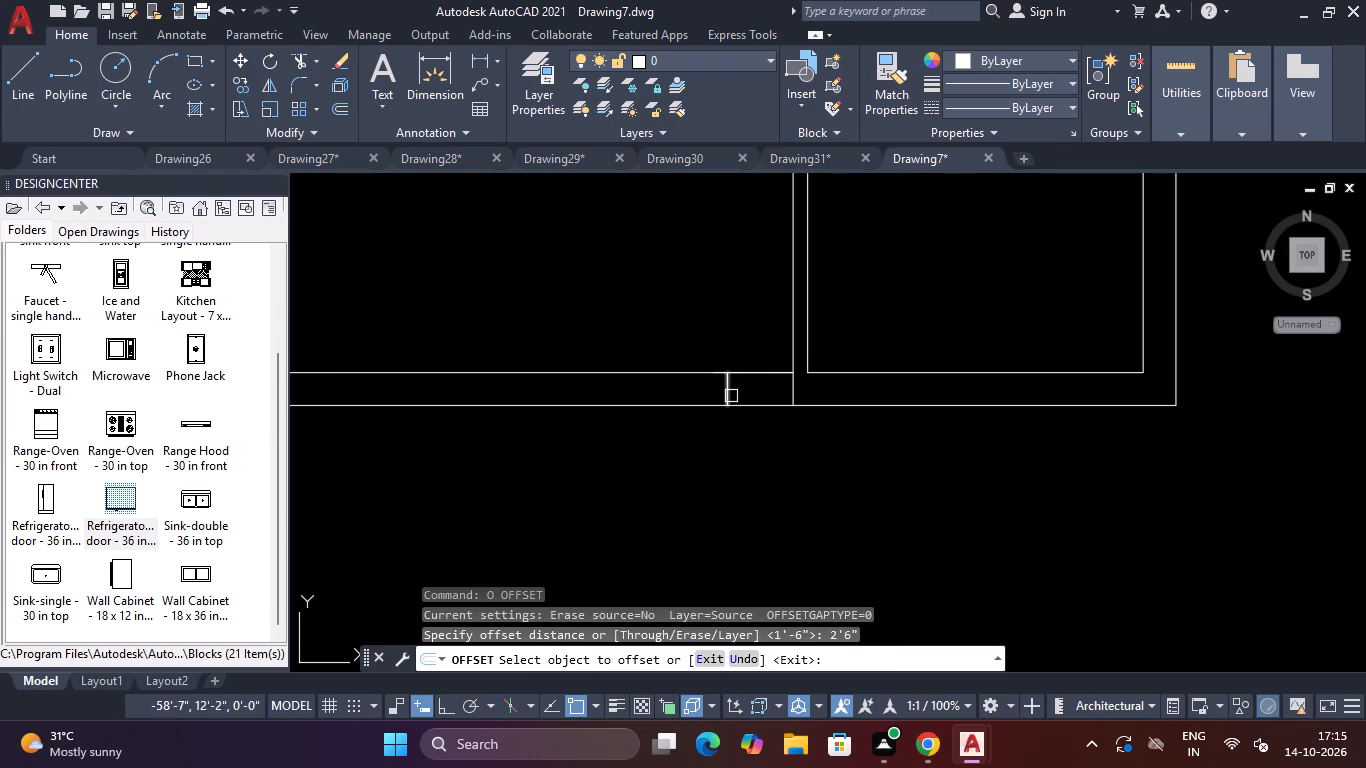
click(731, 396)
click(568, 394)
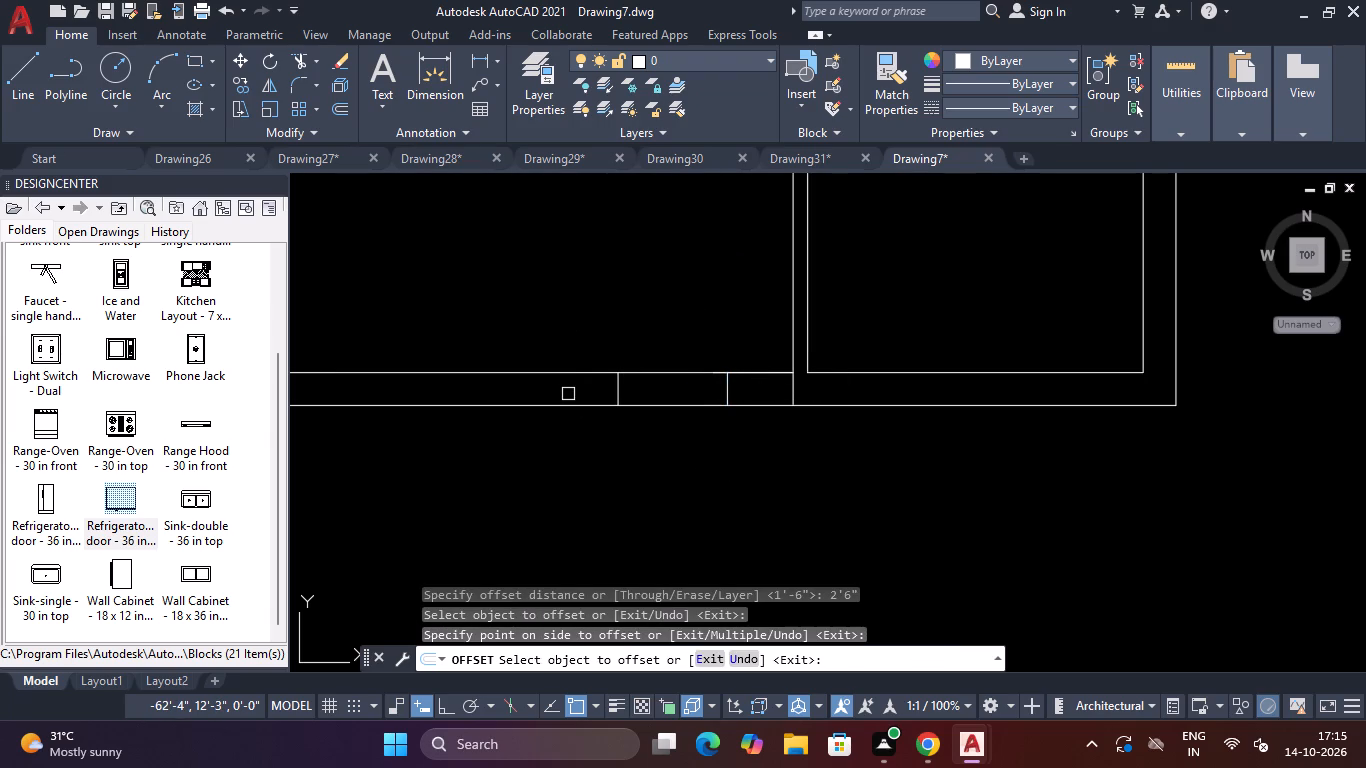
key(Escape)
key(Escape)
Trim the south wall's inner and outer lines between the two crossing lines, including the leftover stub, to open the doorway.
text(TR)
key(space)
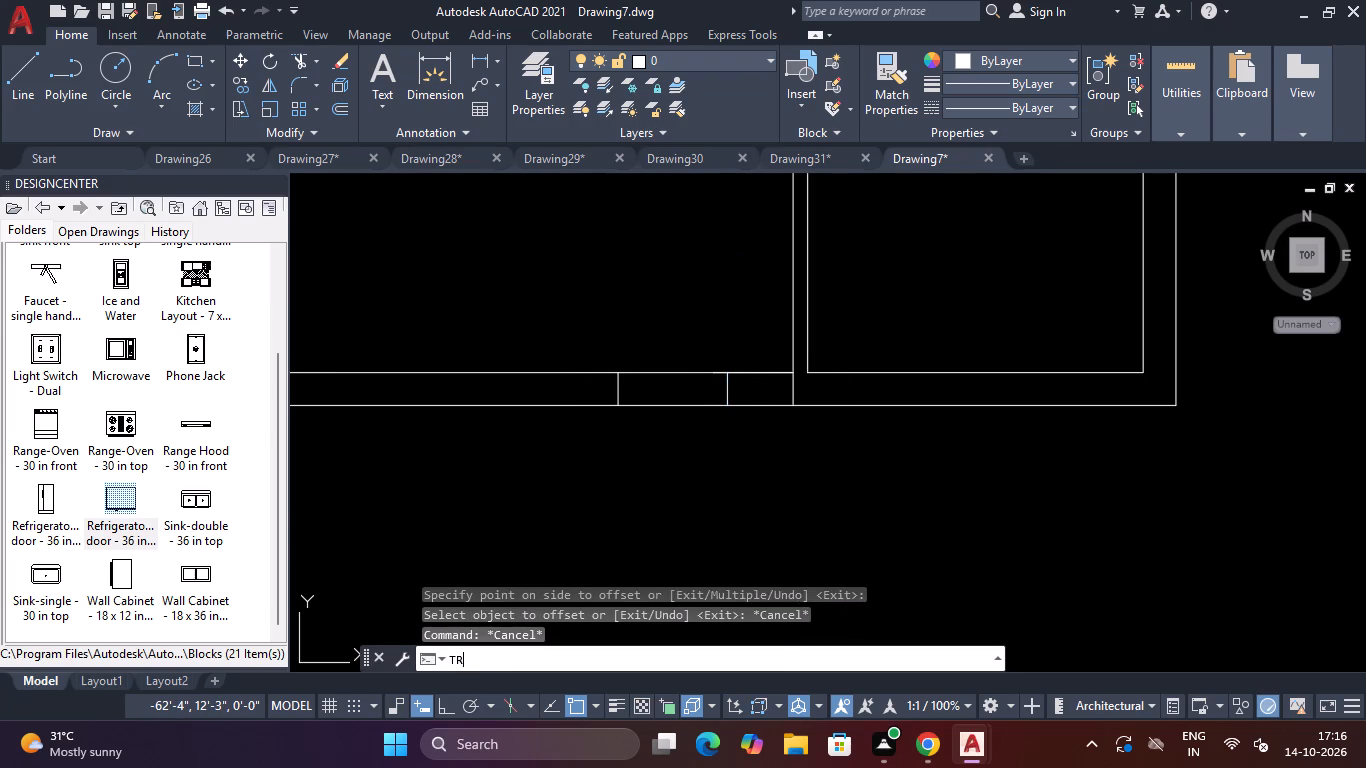
click(639, 306)
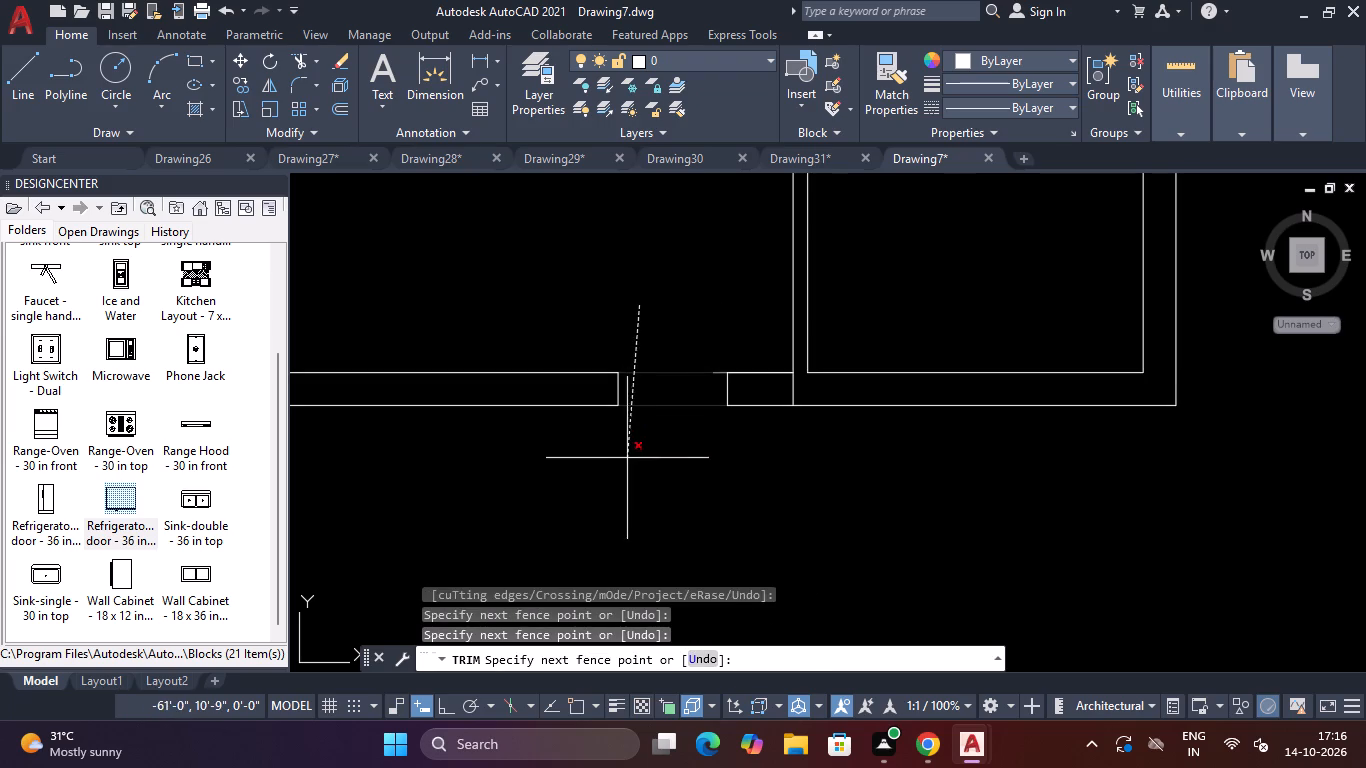
click(630, 458)
scroll(713, 362, up, 3)
click(709, 364)
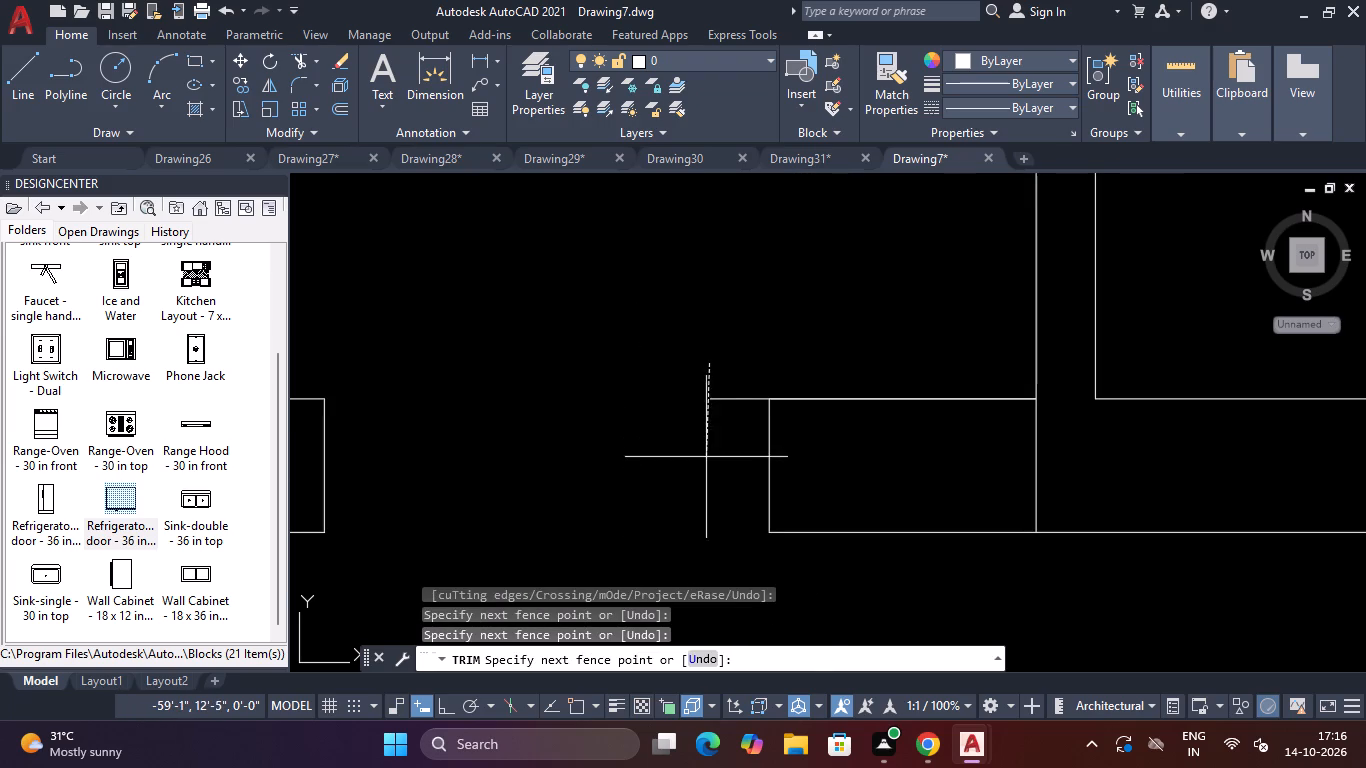
click(720, 440)
Trim the southeast room's west partition line where it runs through the south wall's thickness.
scroll(720, 394, down, 3)
scroll(779, 415, up, 1)
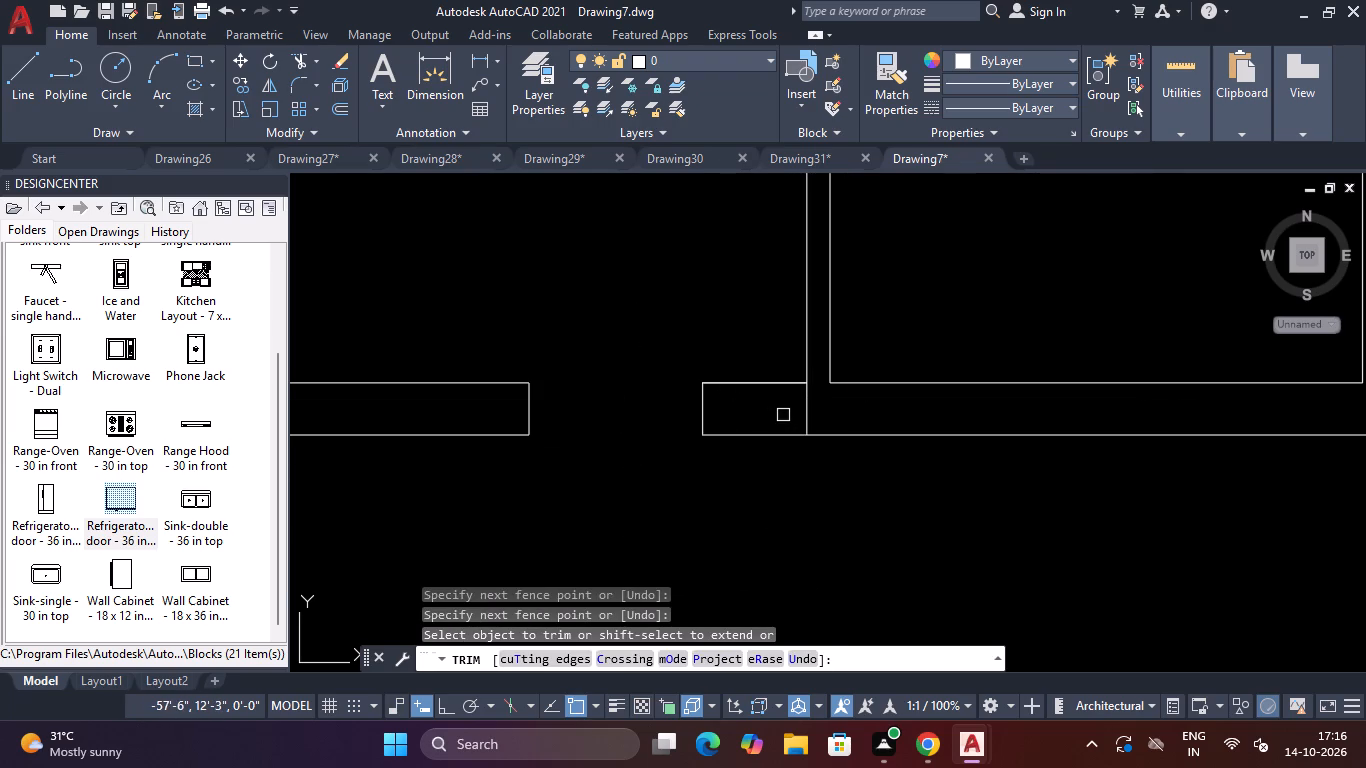
drag(779, 415, 788, 415)
click(816, 399)
scroll(816, 399, down, 2)
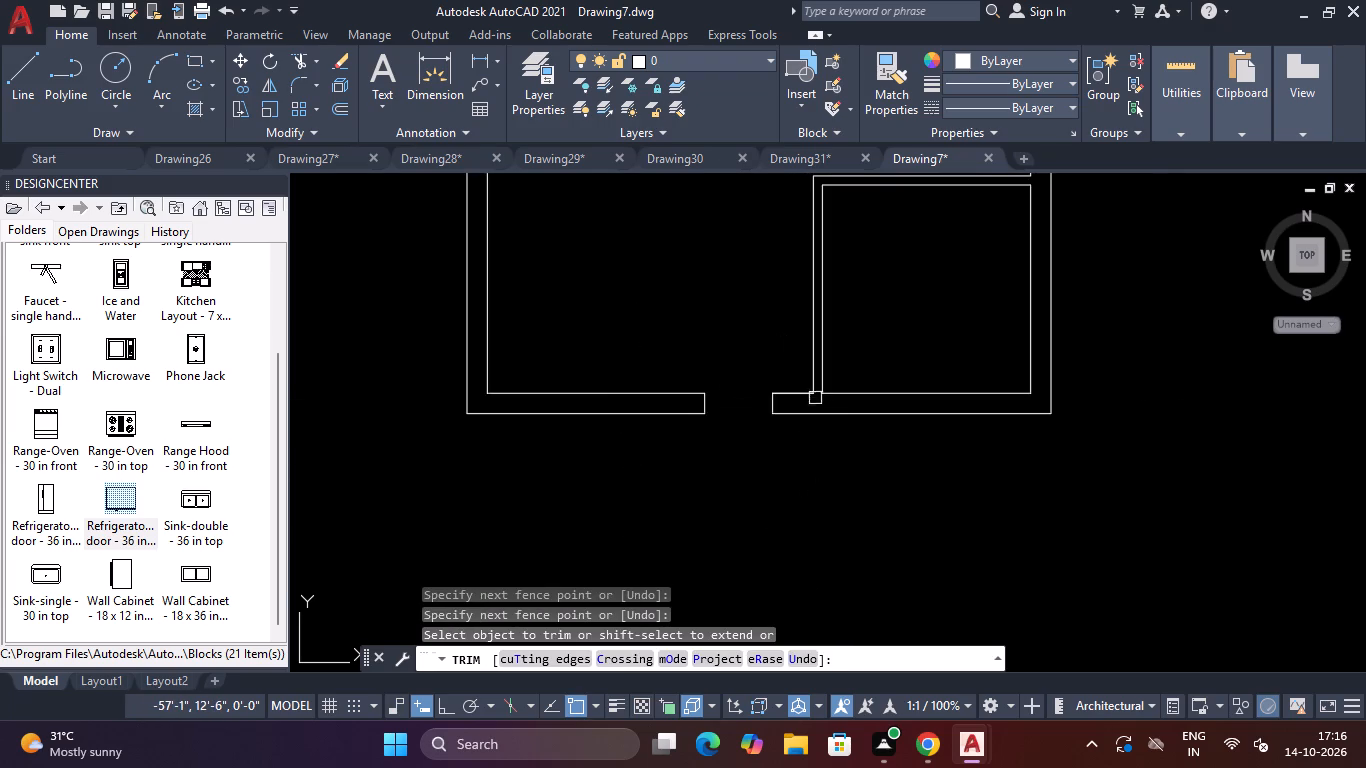
scroll(815, 387, down, 2)
key(Escape)
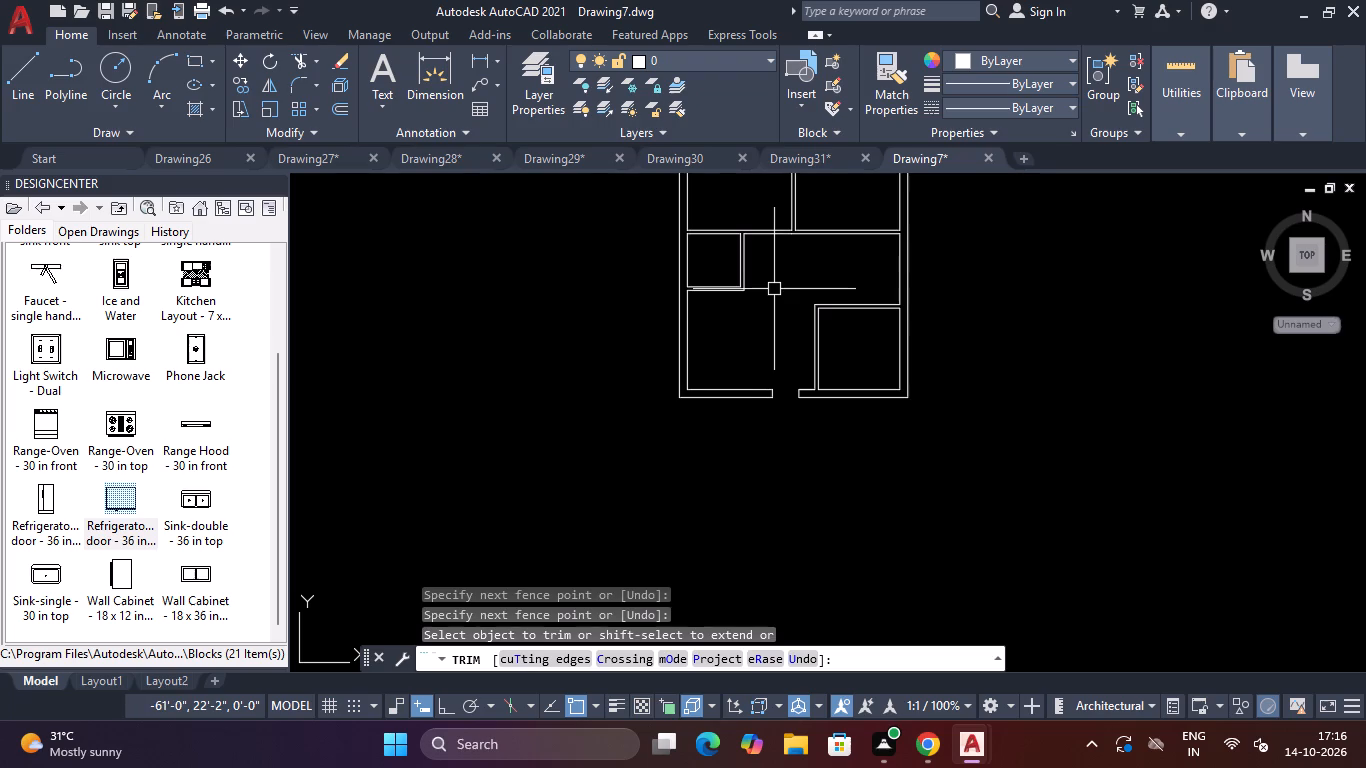
key(Escape)
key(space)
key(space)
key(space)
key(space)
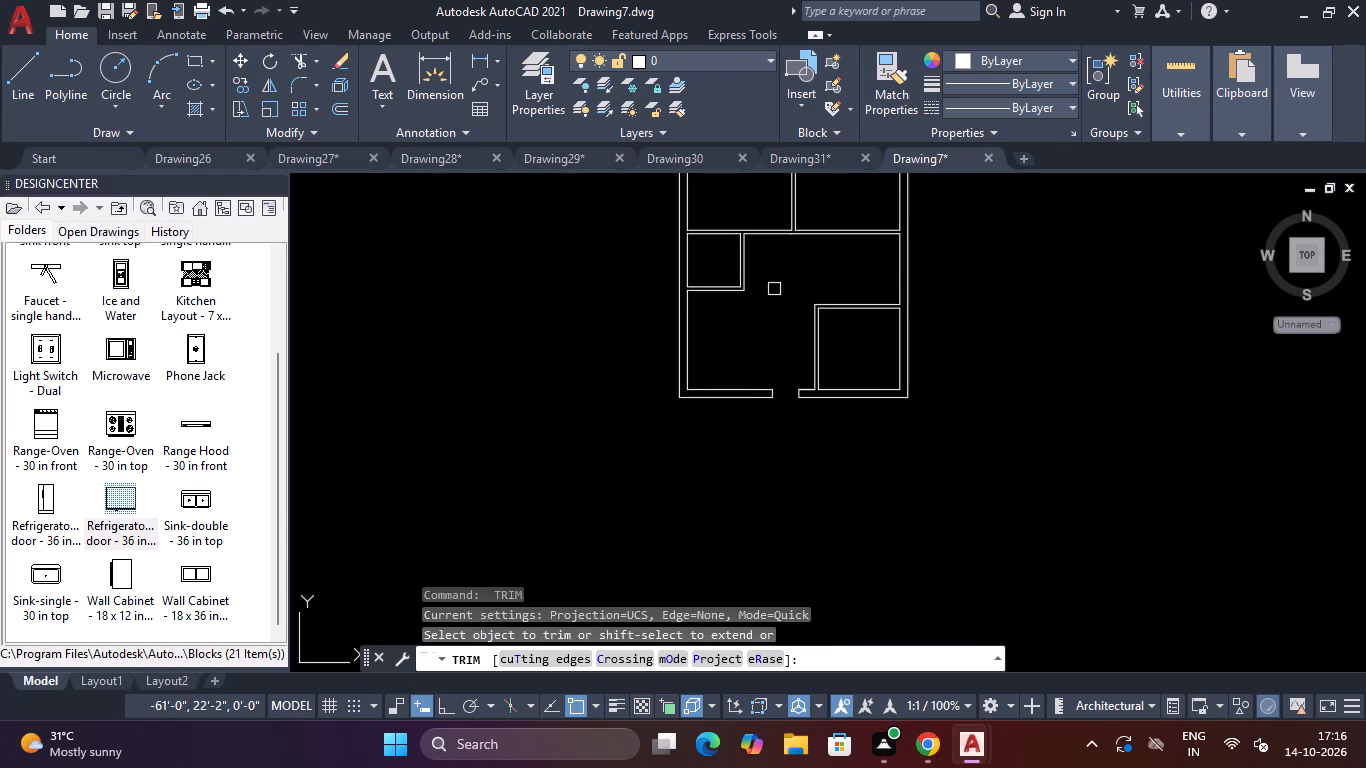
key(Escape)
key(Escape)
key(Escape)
Draw a short line across the small west room's east partition, from the midpoint of its inner line to the outer line.
text(L)
key(space)
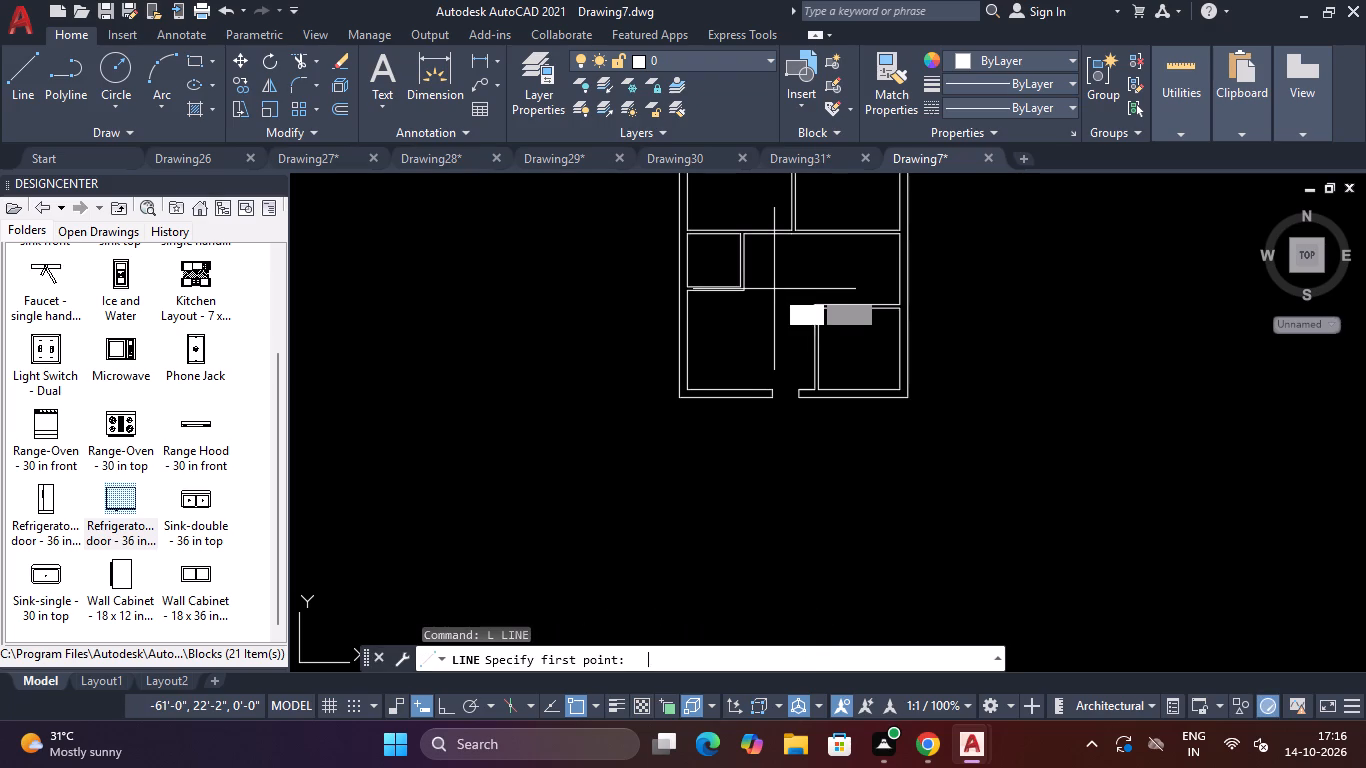
scroll(740, 237, up, 3)
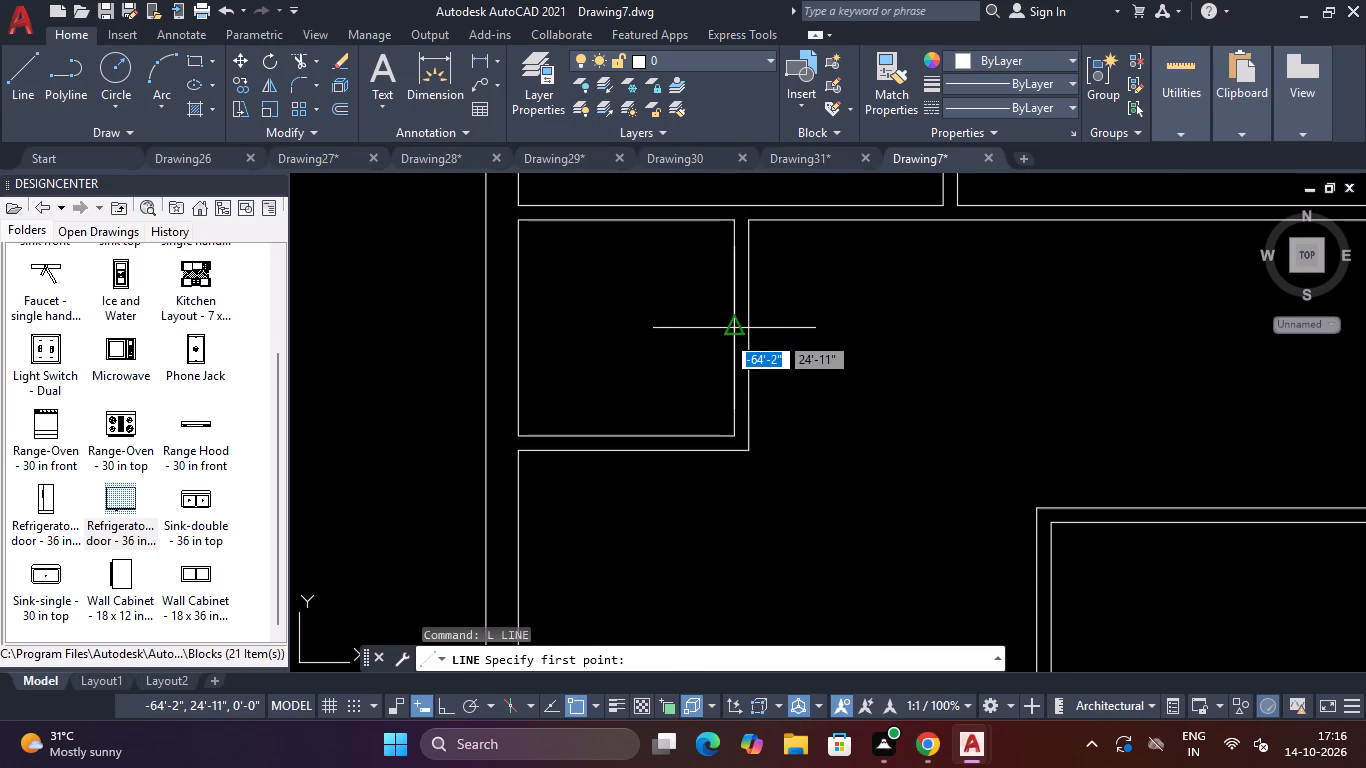
click(725, 334)
click(750, 330)
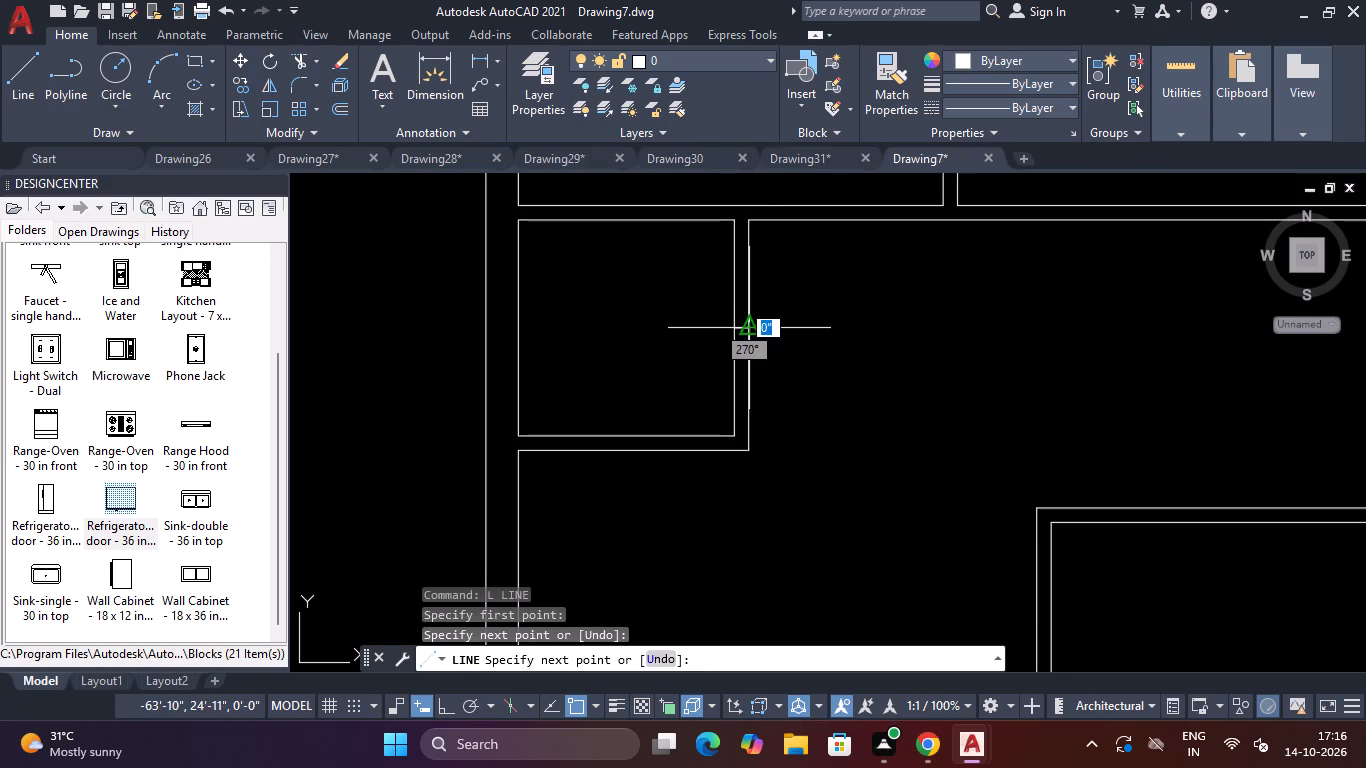
key(Escape)
Offset the short midpoint line in the small west room's east partition 1'3" to the north and to the south.
text(O)
key(space)
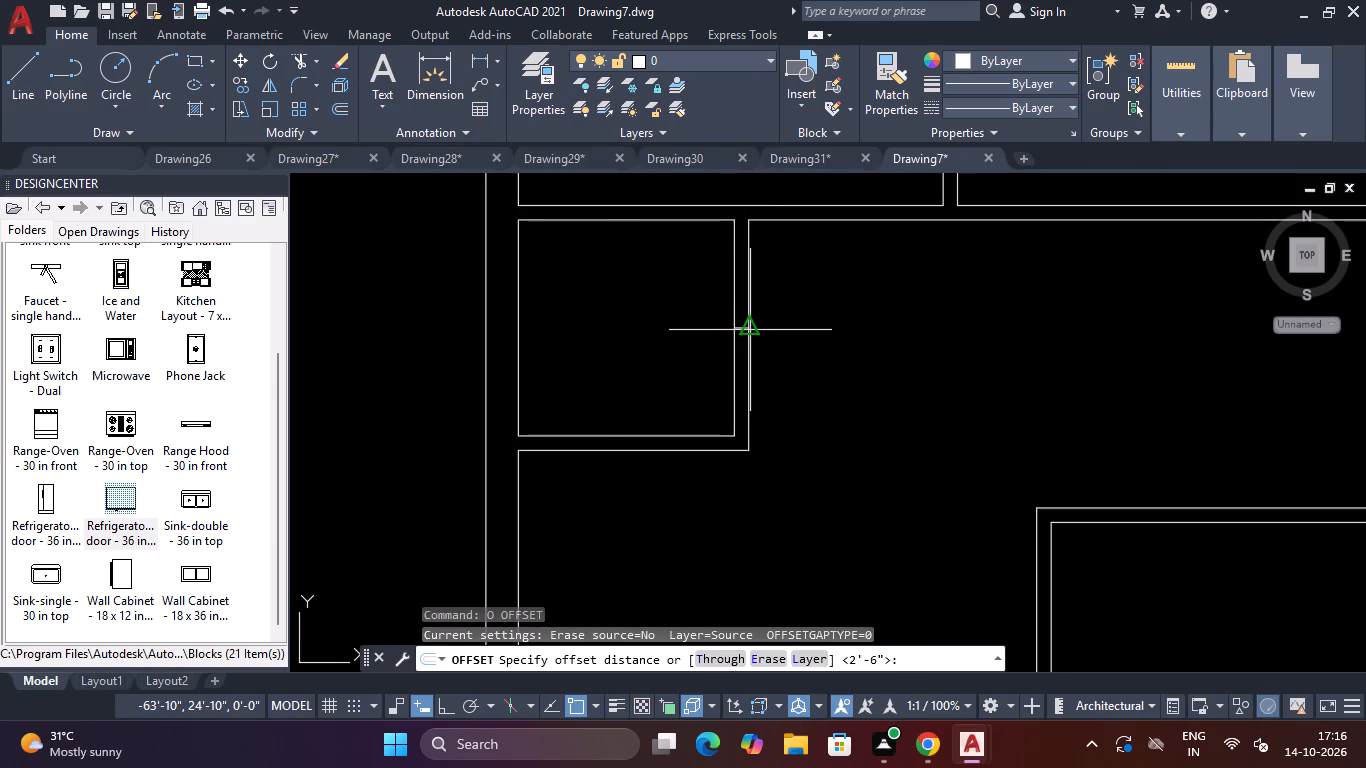
key(1)
text('3")
key(Return)
scroll(743, 313, up, 4)
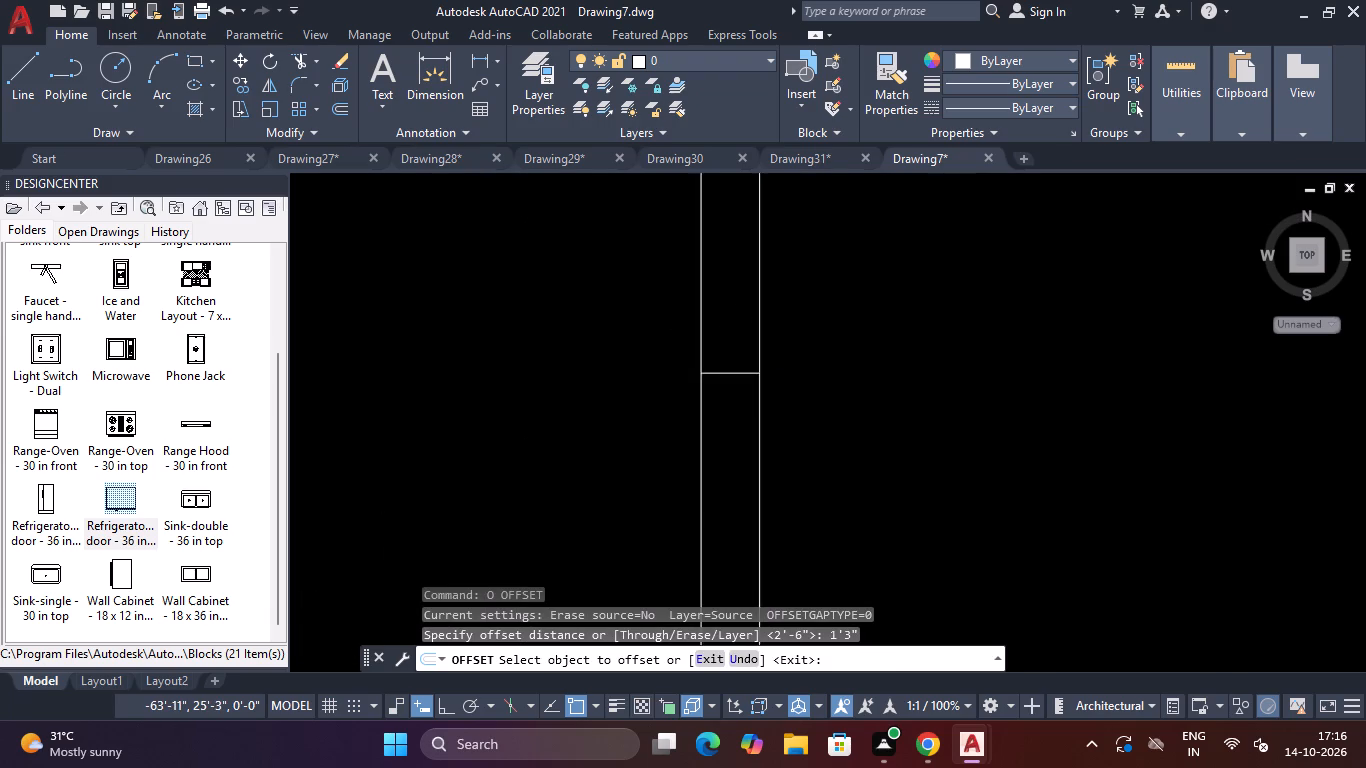
click(731, 414)
click(740, 338)
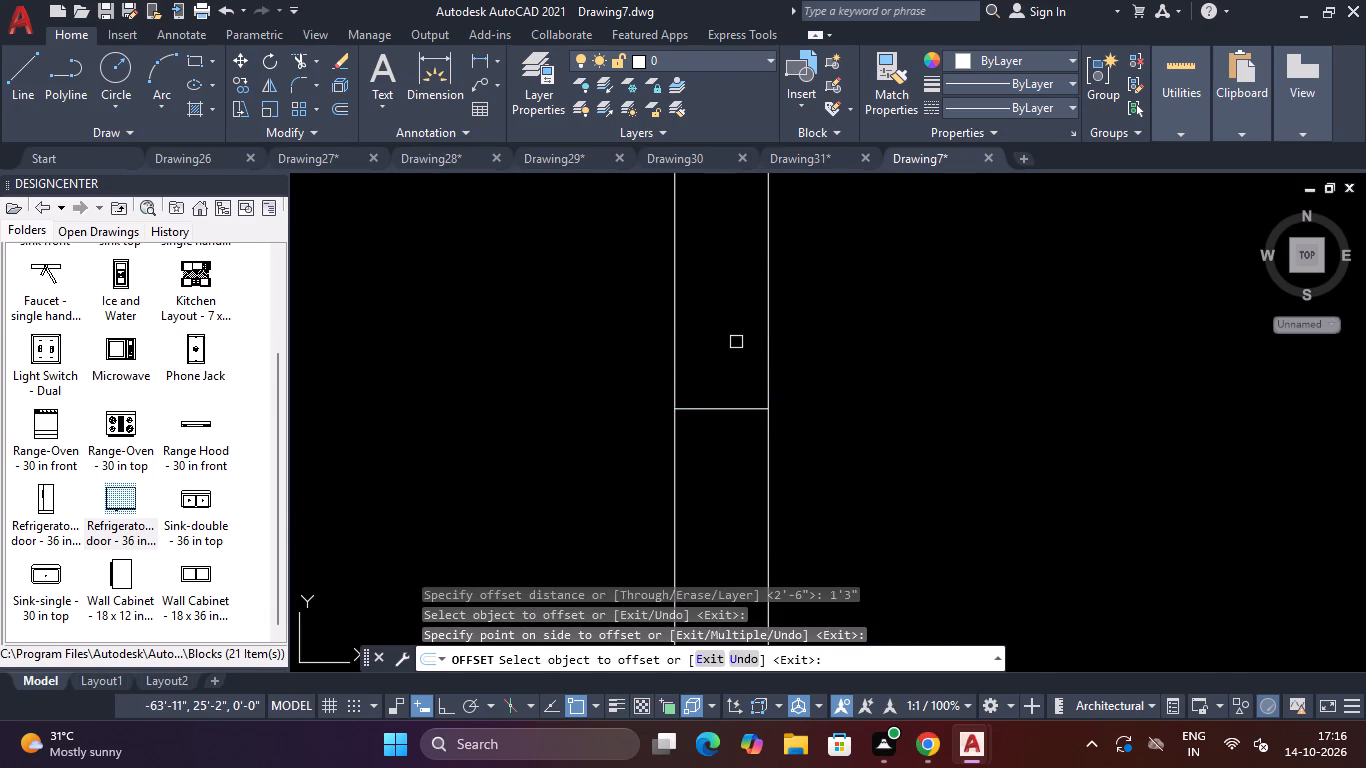
click(727, 408)
click(727, 447)
scroll(727, 447, down, 4)
key(Escape)
key(Escape)
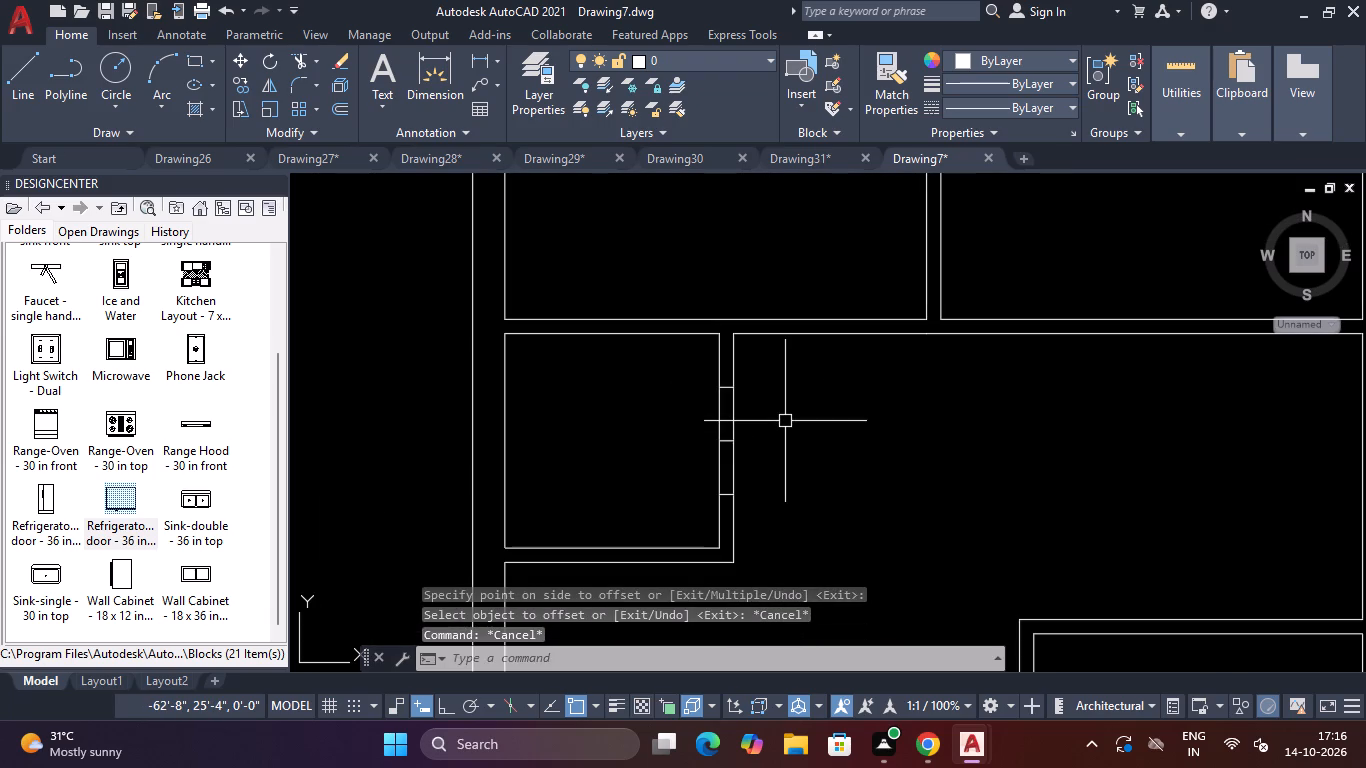
Trim the small west room's east partition lines between the two offset lines and remove the middle line to open the doorway.
text(TR)
key(space)
click(780, 408)
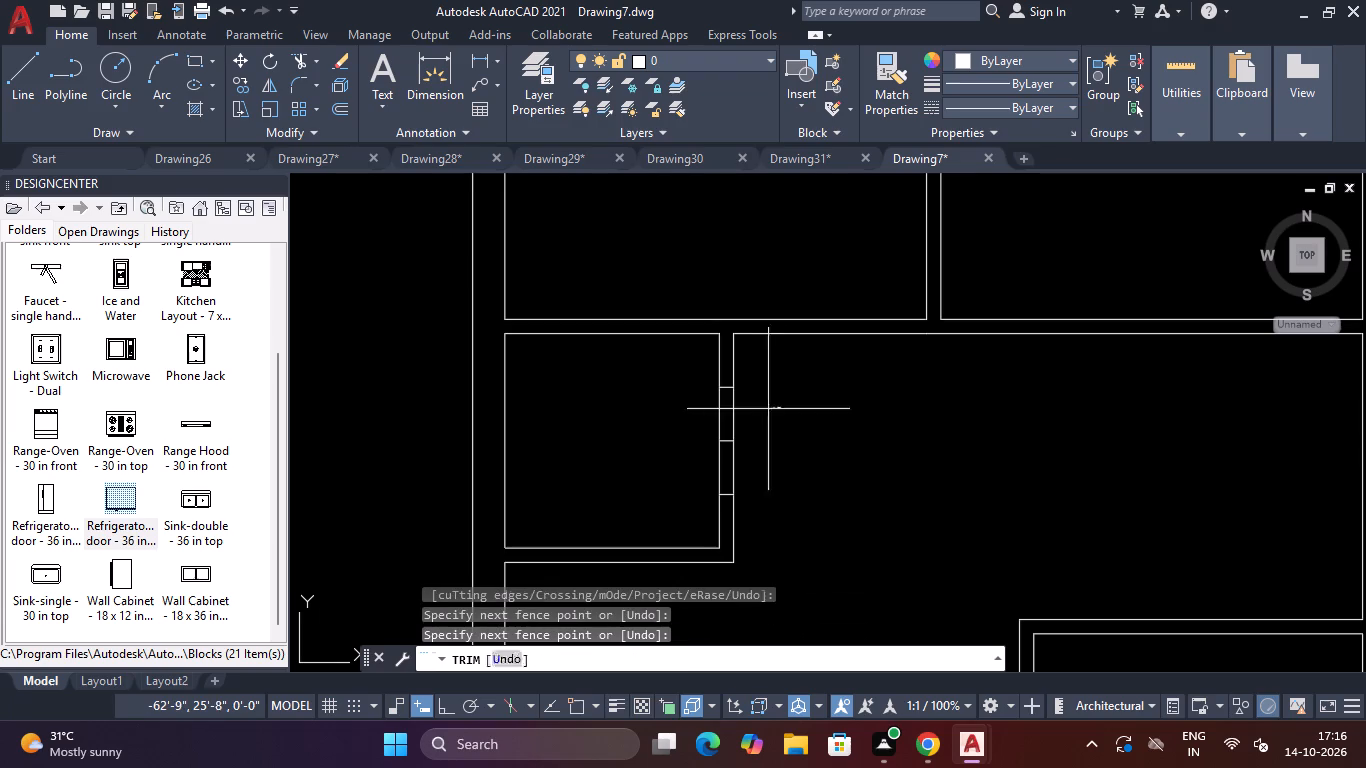
click(708, 412)
click(690, 459)
click(742, 465)
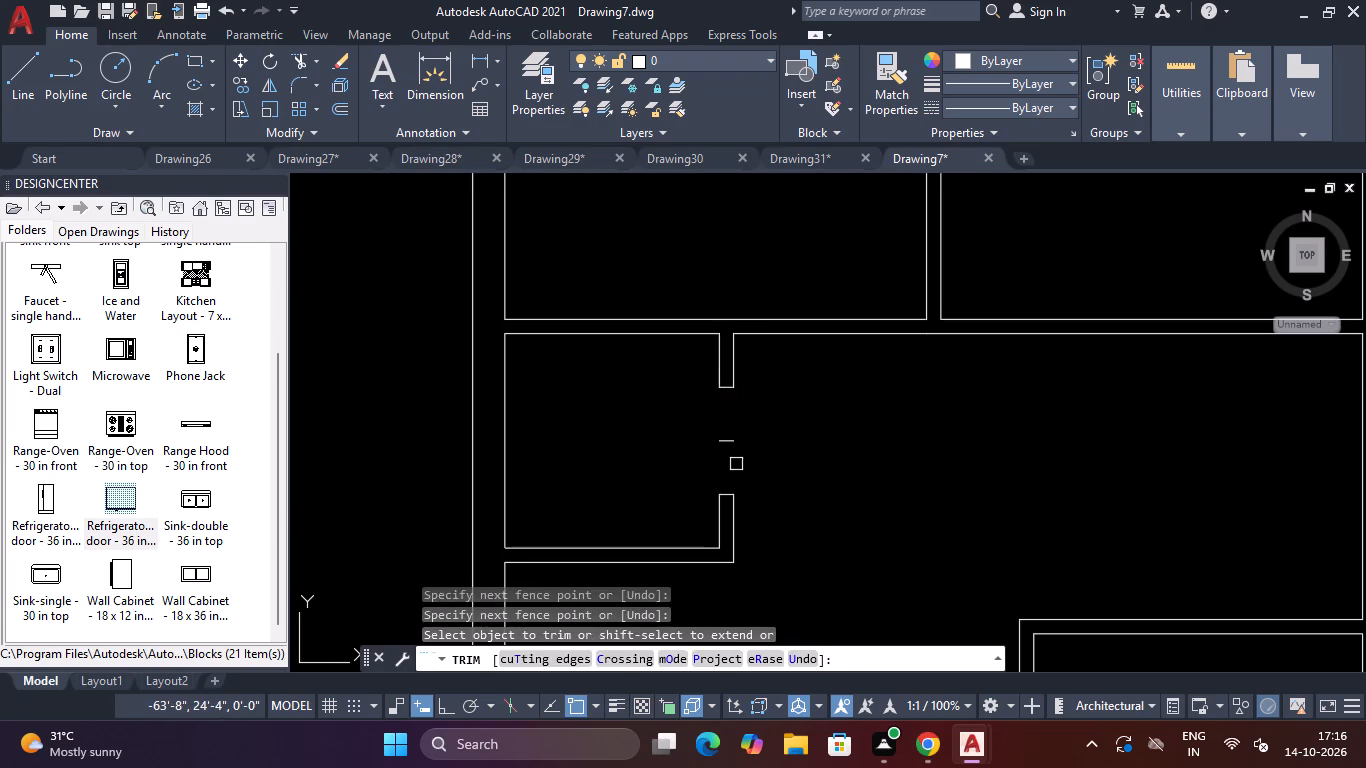
click(726, 464)
click(729, 433)
scroll(748, 420, down, 3)
key(Escape)
key(Escape)
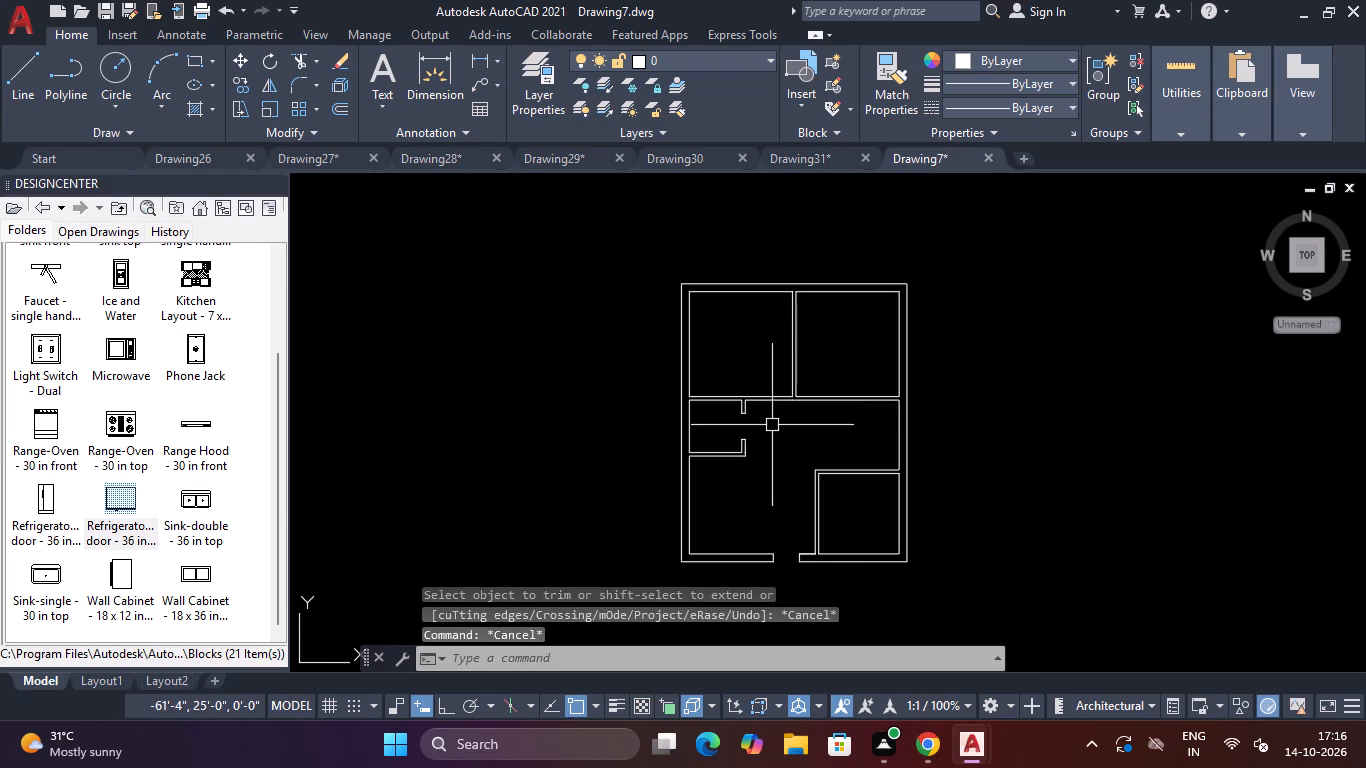
Draw two short lines across the partition south of the north rooms, continuing both faces of the wall dividing those rooms.
text(L)
key(space)
scroll(772, 425, up, 2)
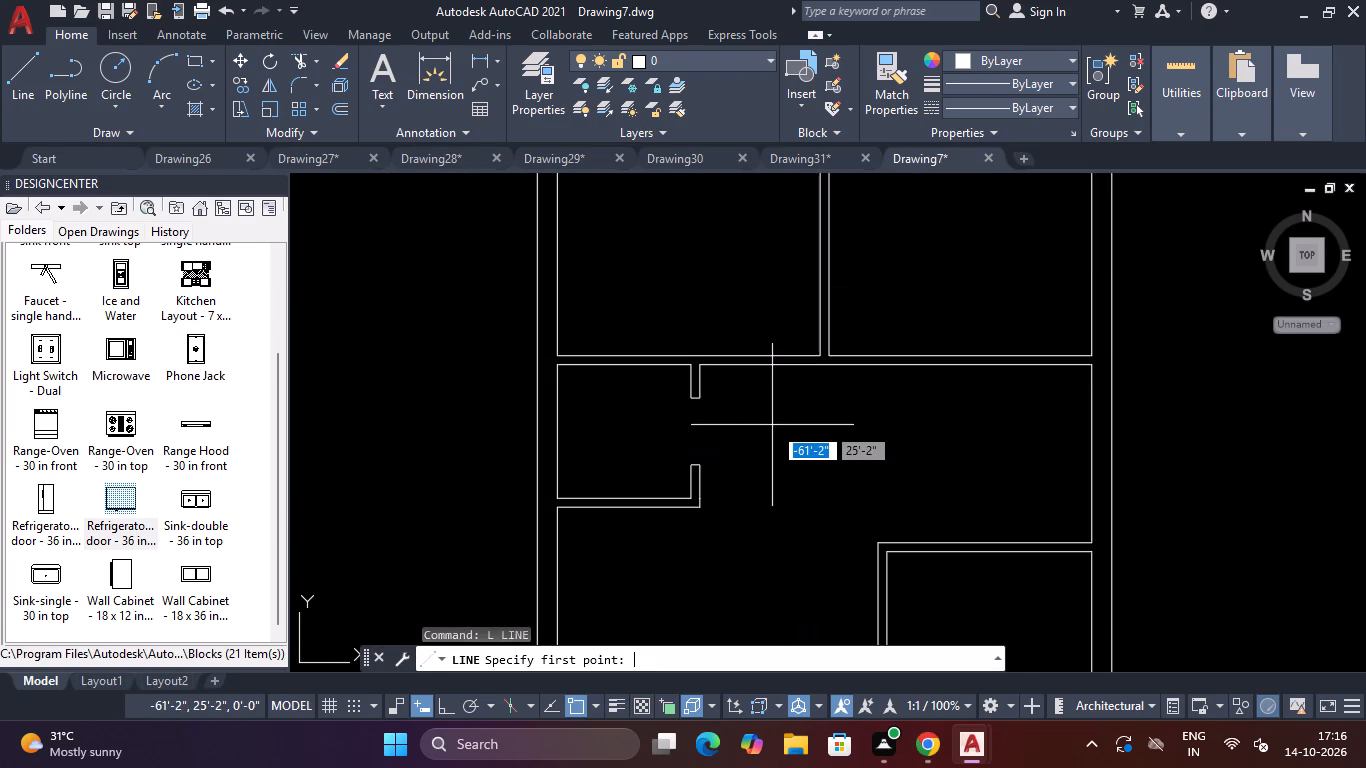
scroll(772, 425, up, 3)
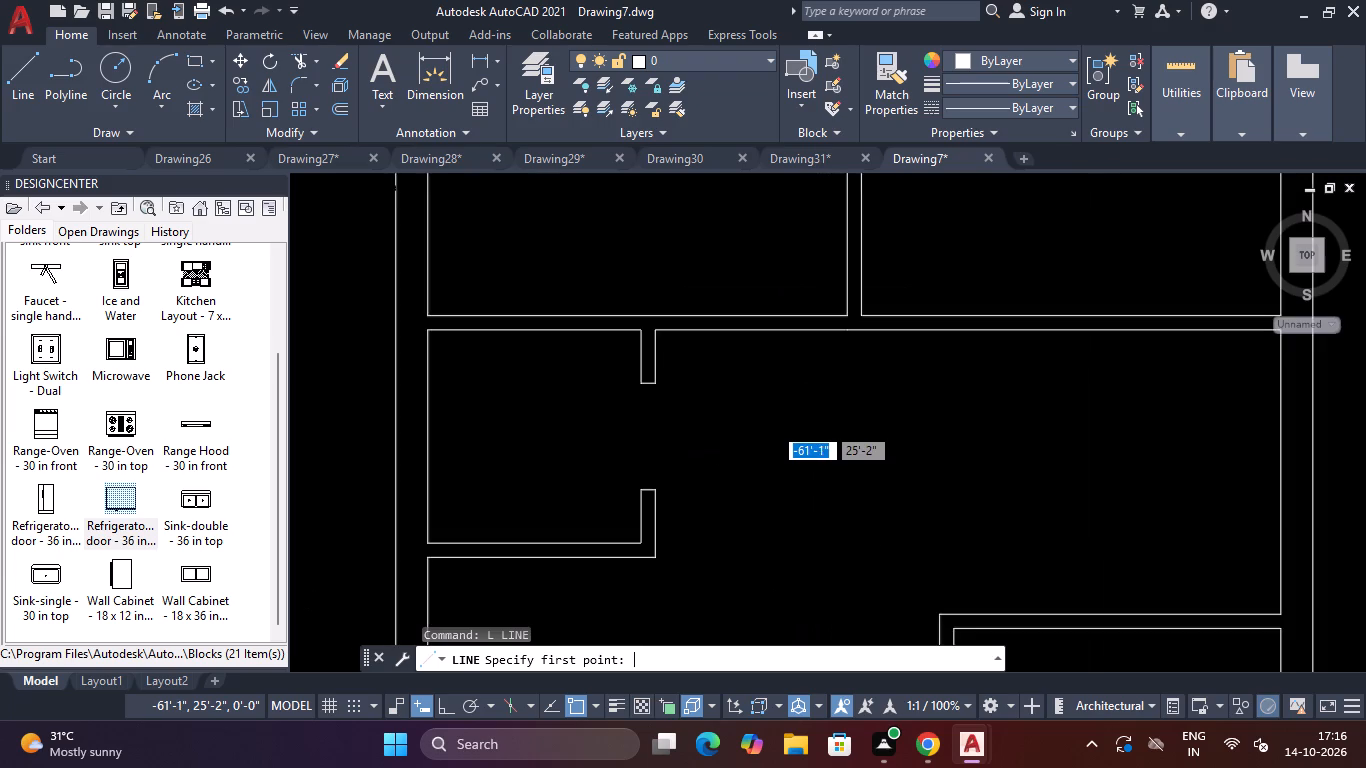
scroll(816, 335, down, 3)
scroll(829, 299, up, 2)
click(890, 280)
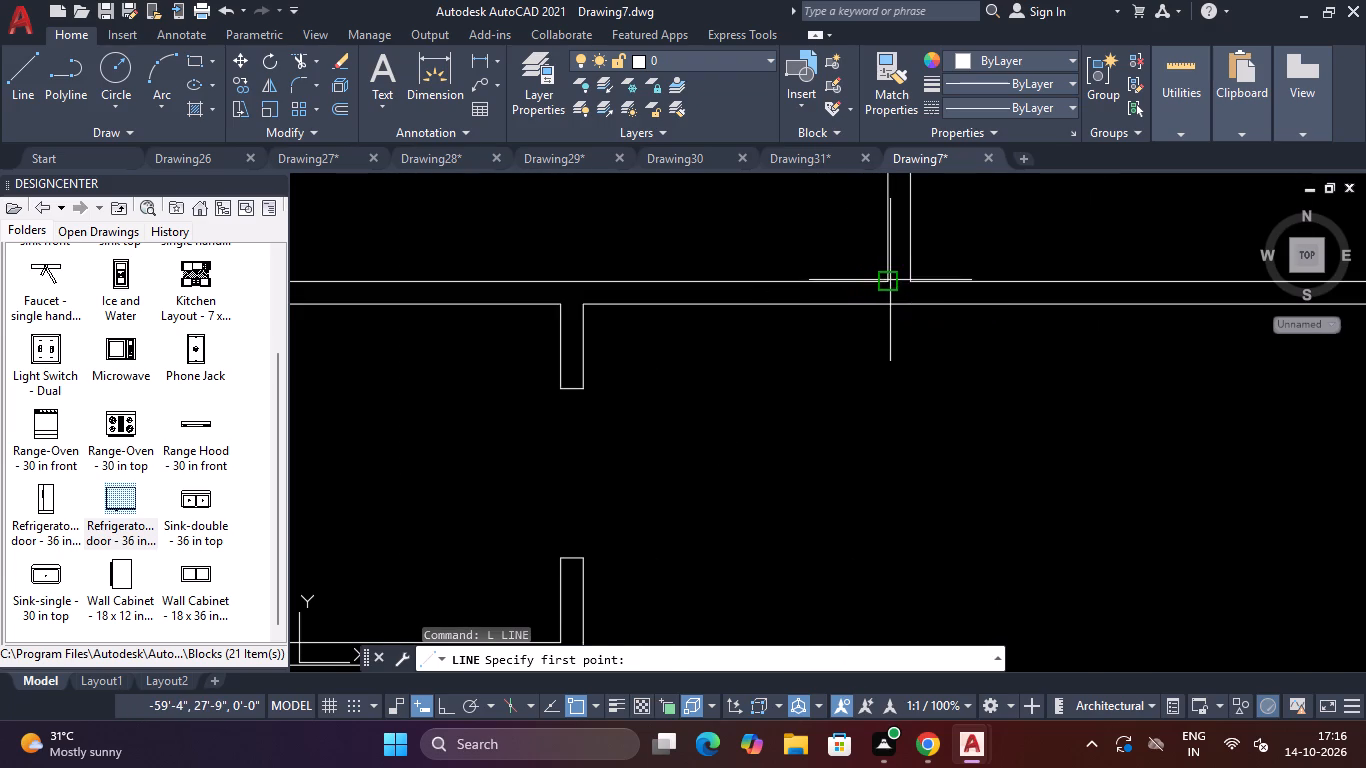
click(886, 305)
key(Escape)
key(space)
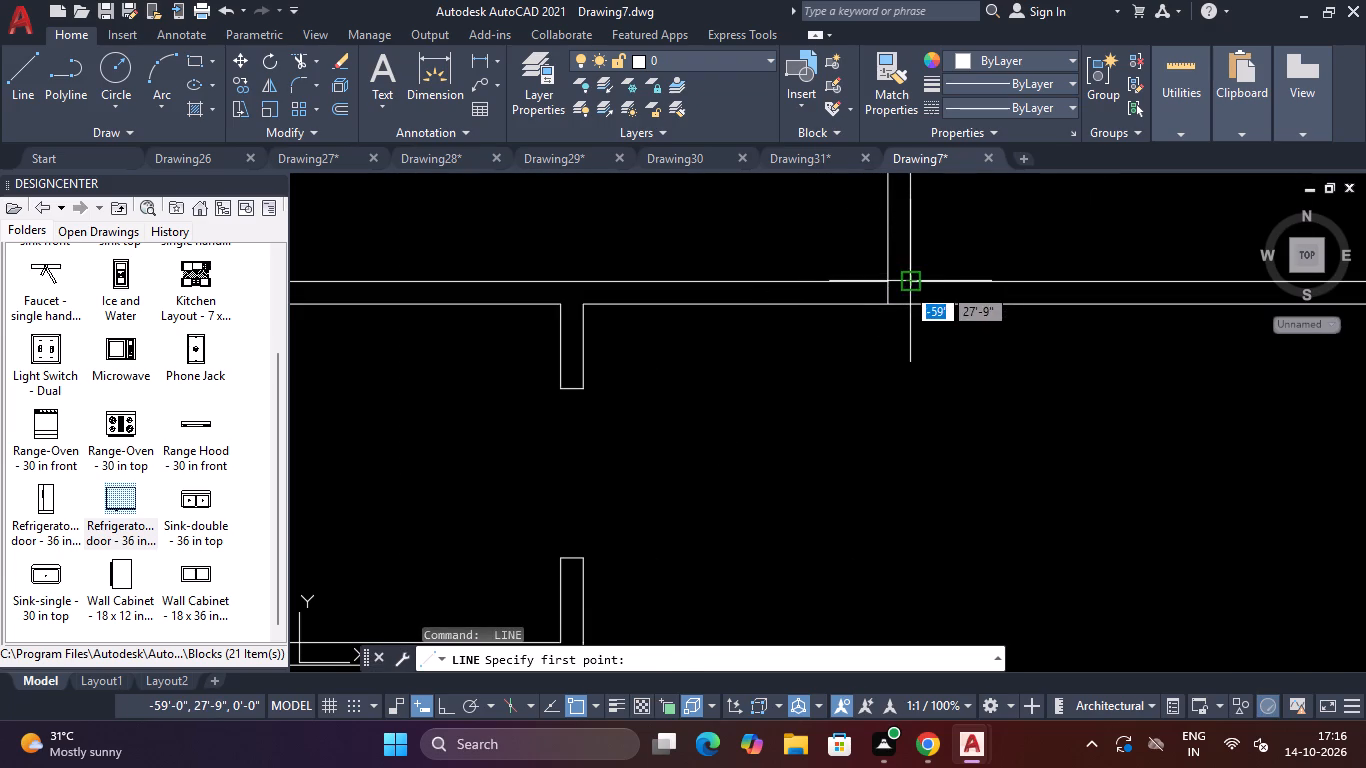
click(905, 286)
click(910, 306)
key(Escape)
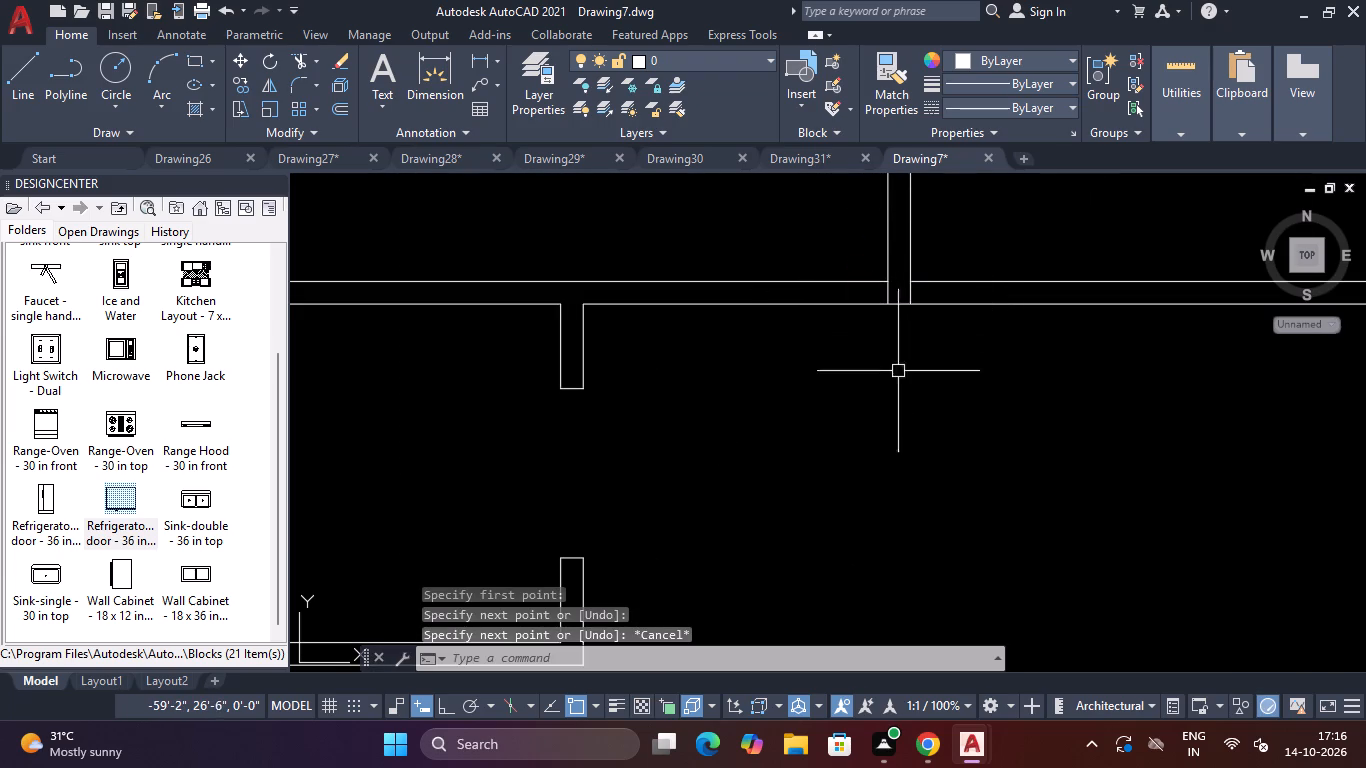
Offset the two short lines below the north rooms' dividing wall 6" outward, one to the west and one to the east.
text(O)
key(space)
text(6")
key(Return)
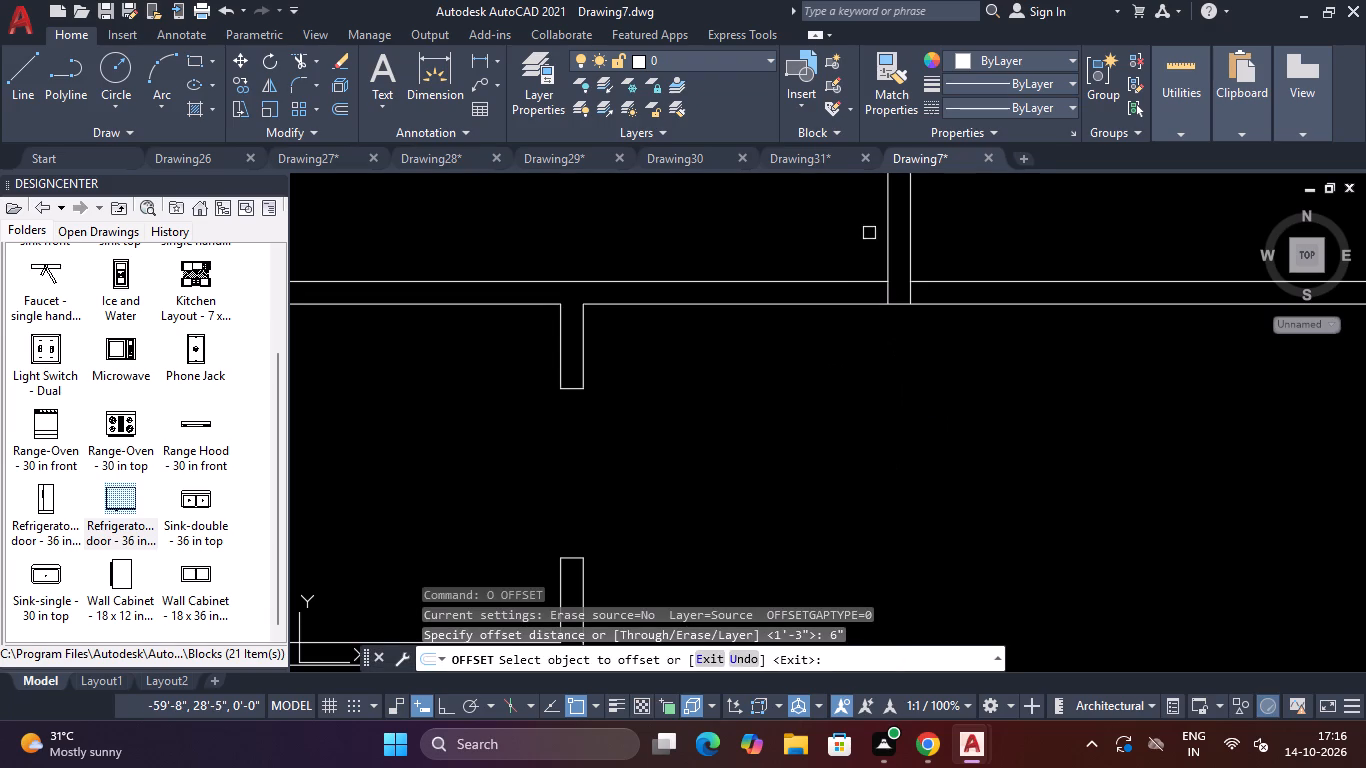
scroll(890, 288, up, 2)
click(881, 298)
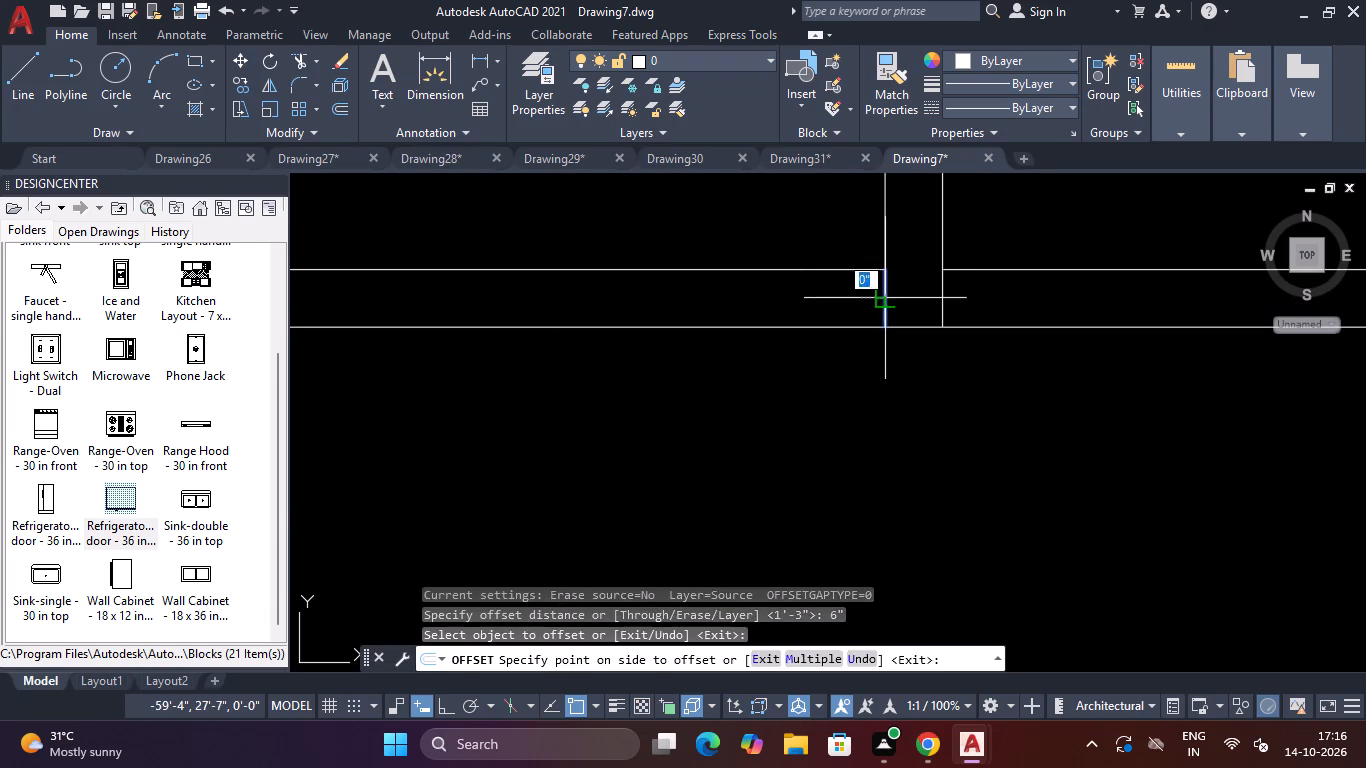
click(827, 308)
drag(942, 309, 954, 305)
click(982, 304)
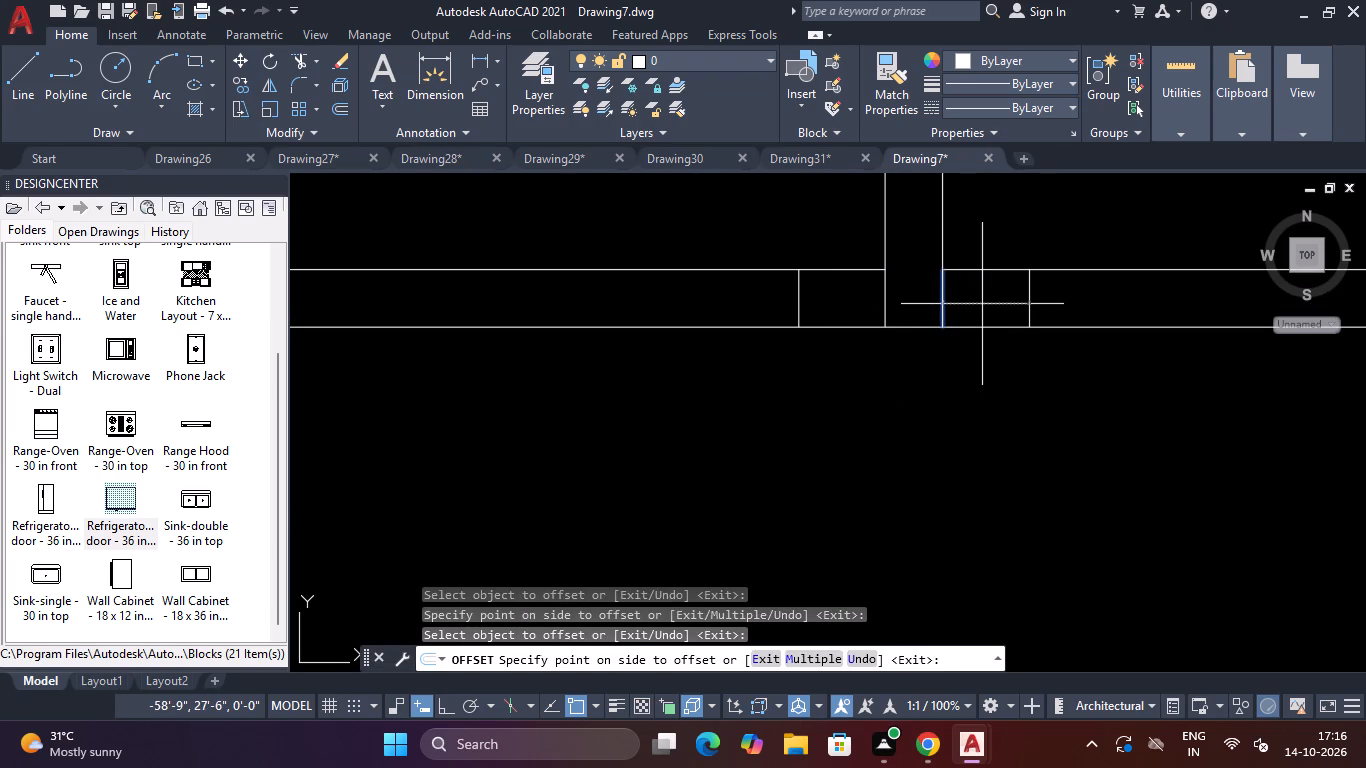
key(Escape)
key(Escape)
Offset the two newly offset lines below the north rooms 2'6" further outward, one to the west and one to the east.
text(O)
key(space)
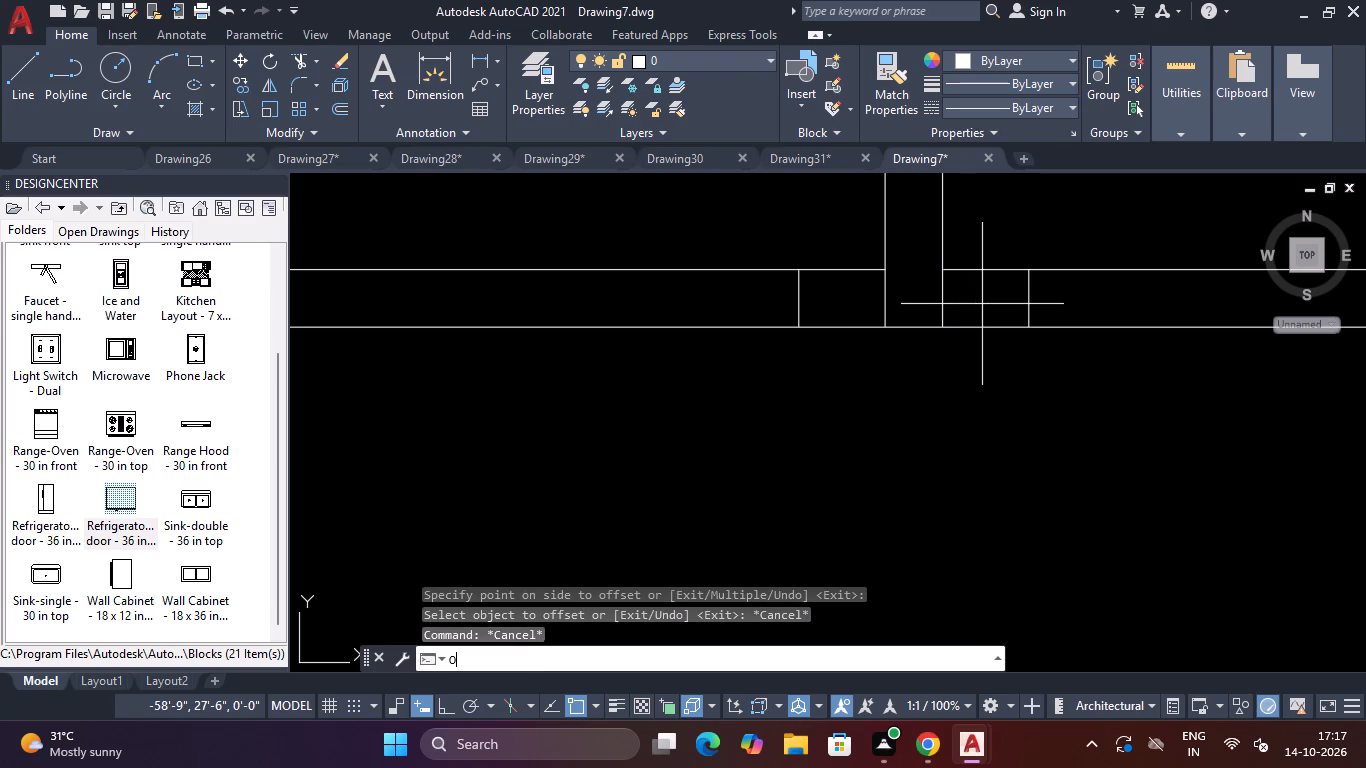
text(2')
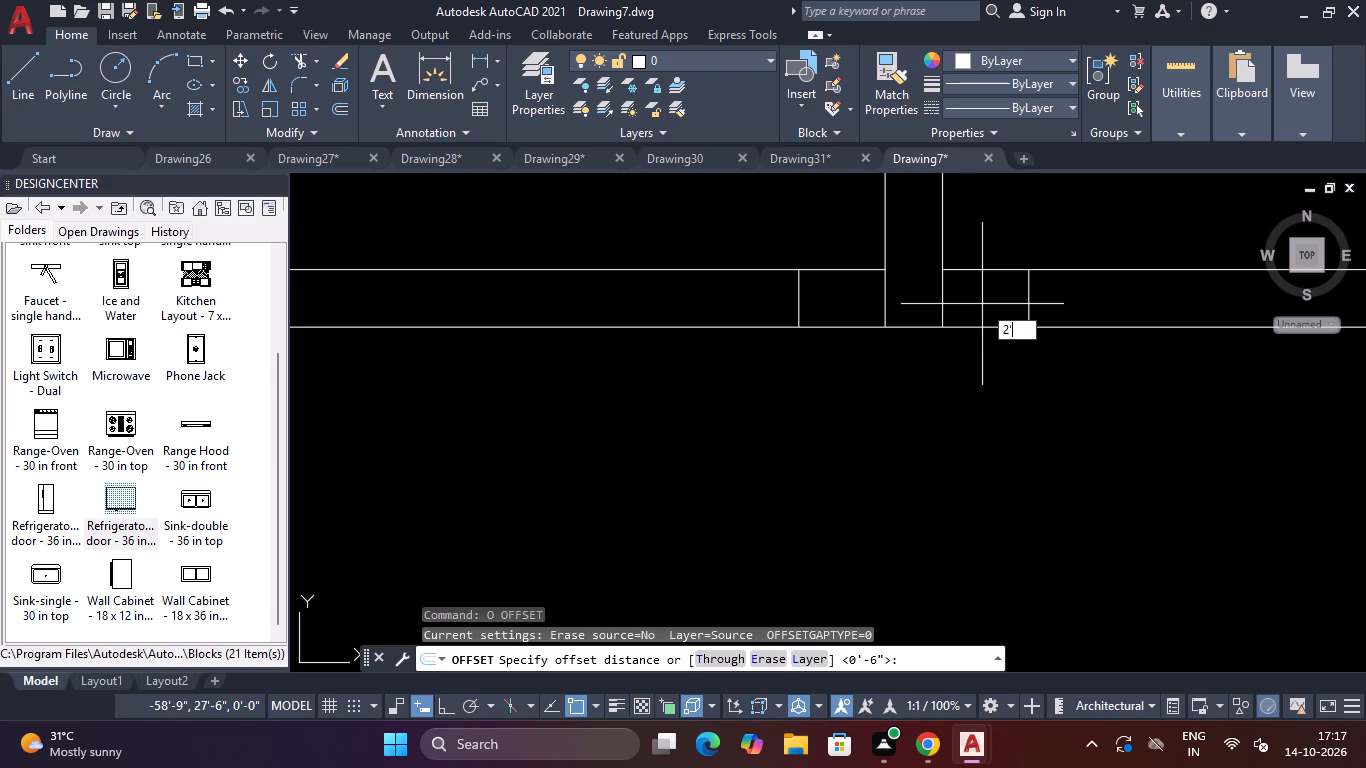
text(6")
key(Return)
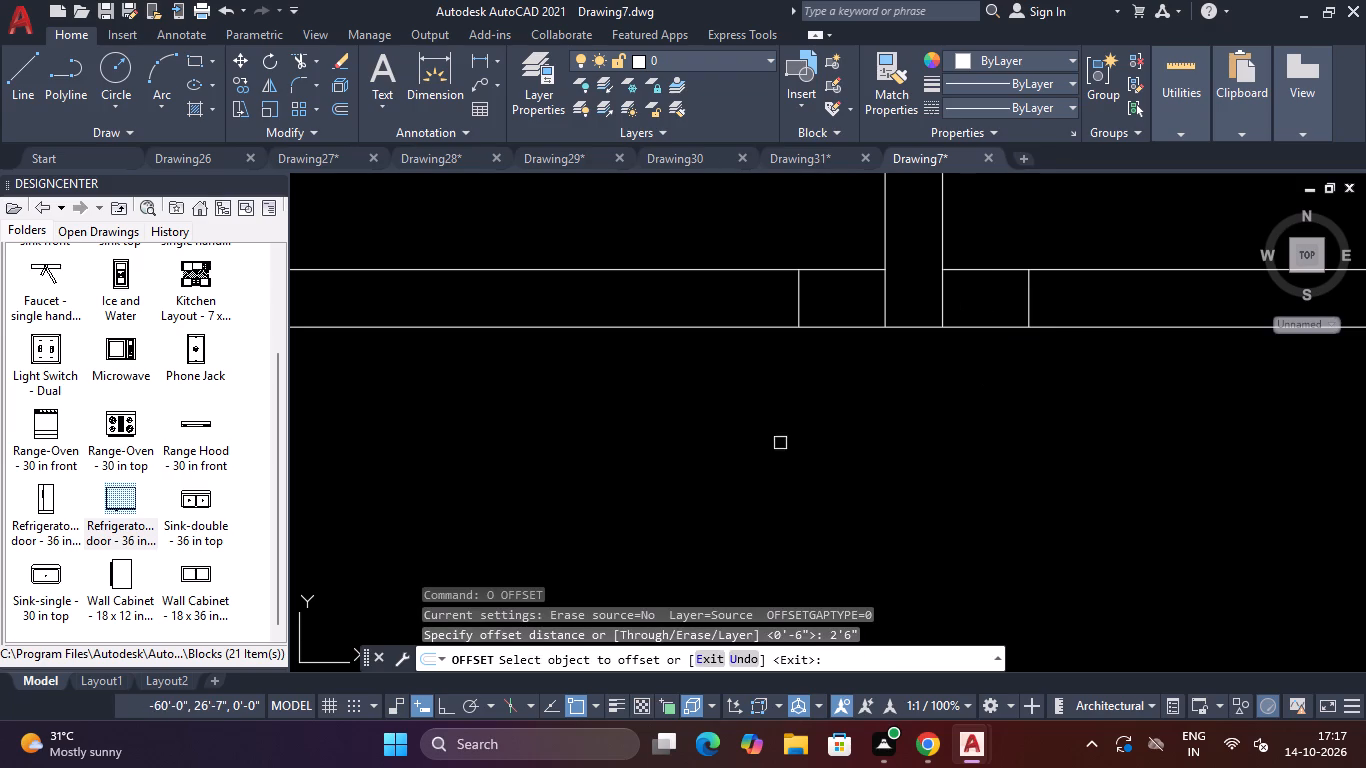
scroll(772, 272, down, 1)
click(789, 288)
click(694, 298)
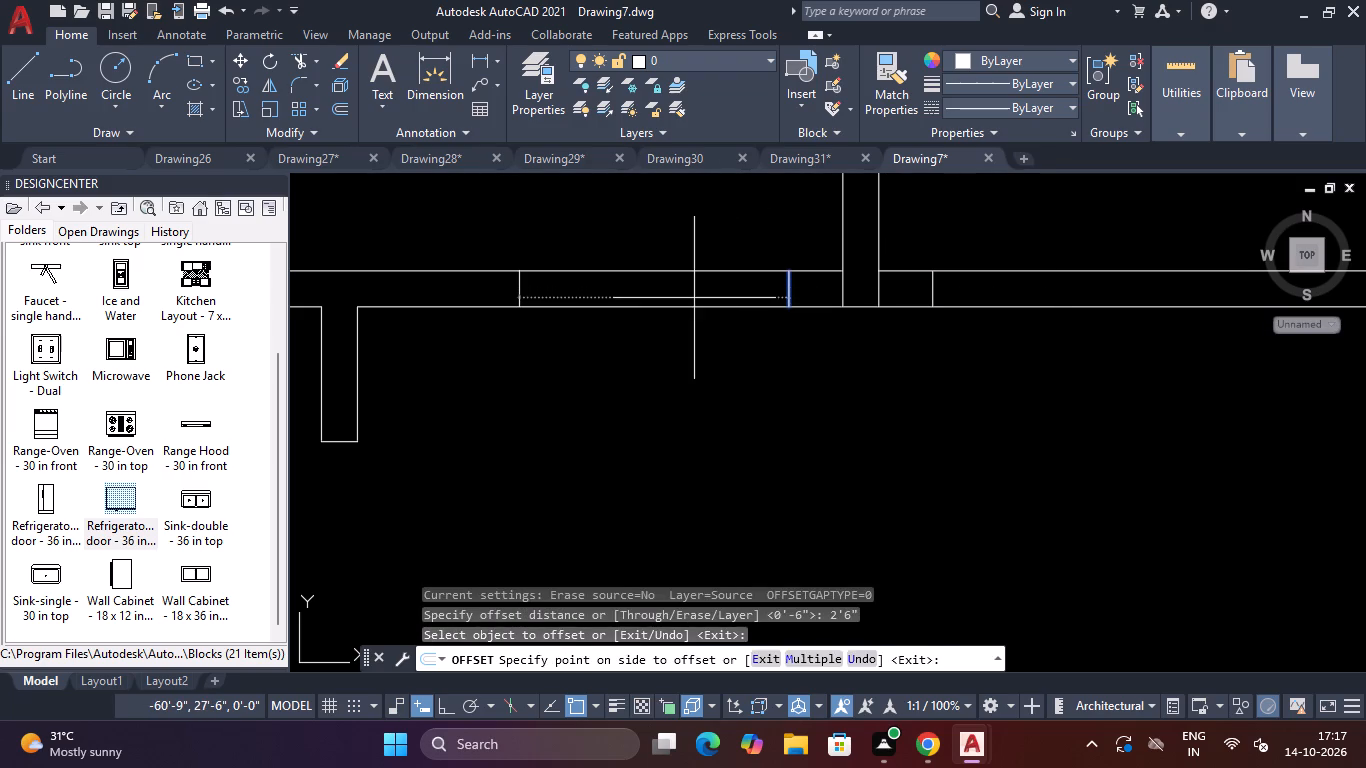
click(937, 291)
click(976, 283)
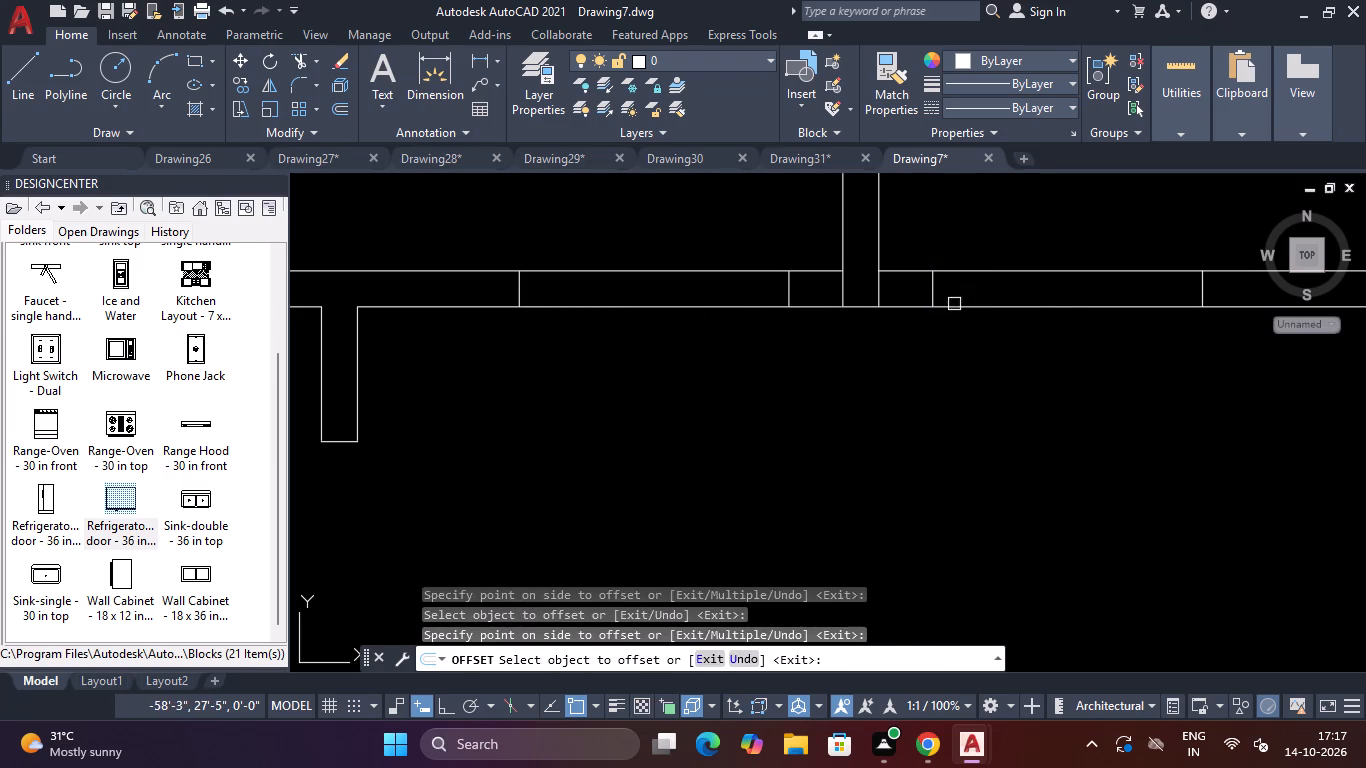
key(Escape)
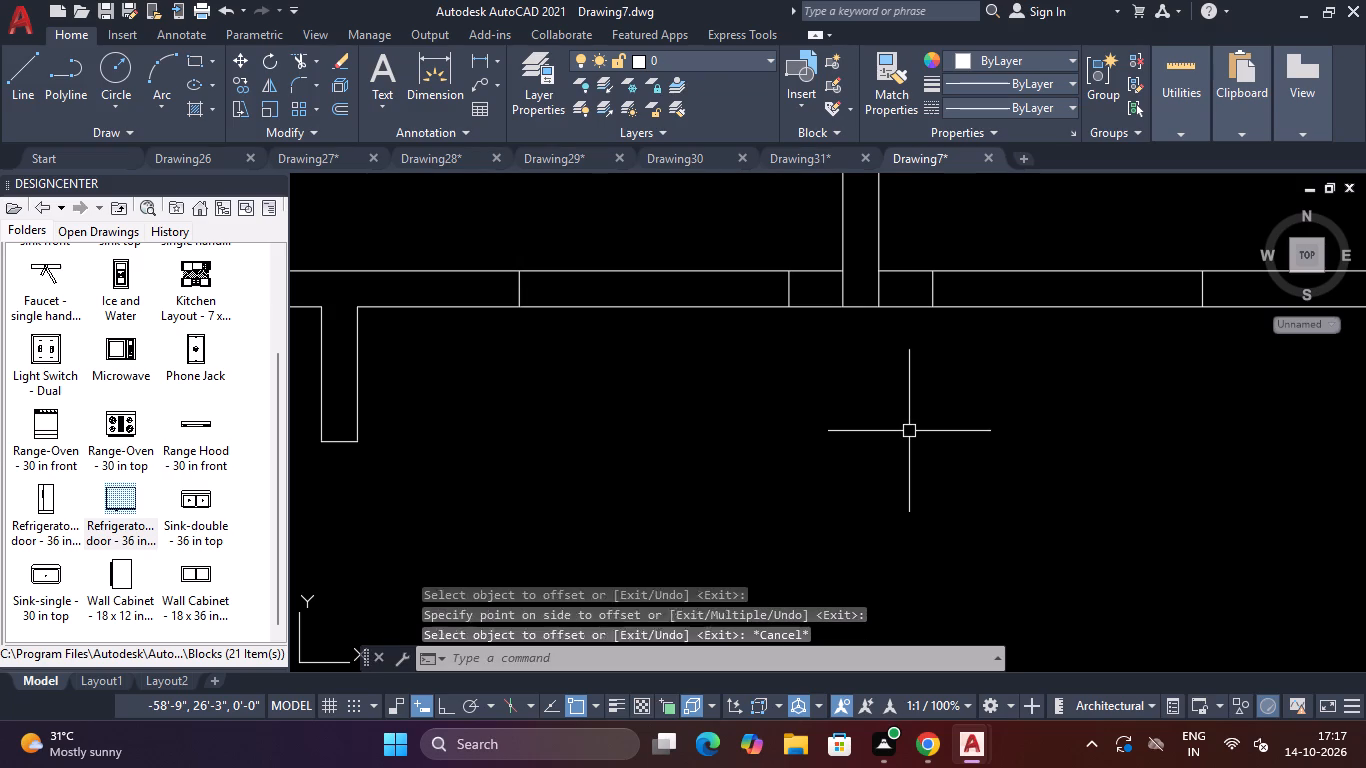
Trim the partition lines south of the two north rooms between each pair of offset lines to open both doorways.
key(Escape)
text(TR)
key(space)
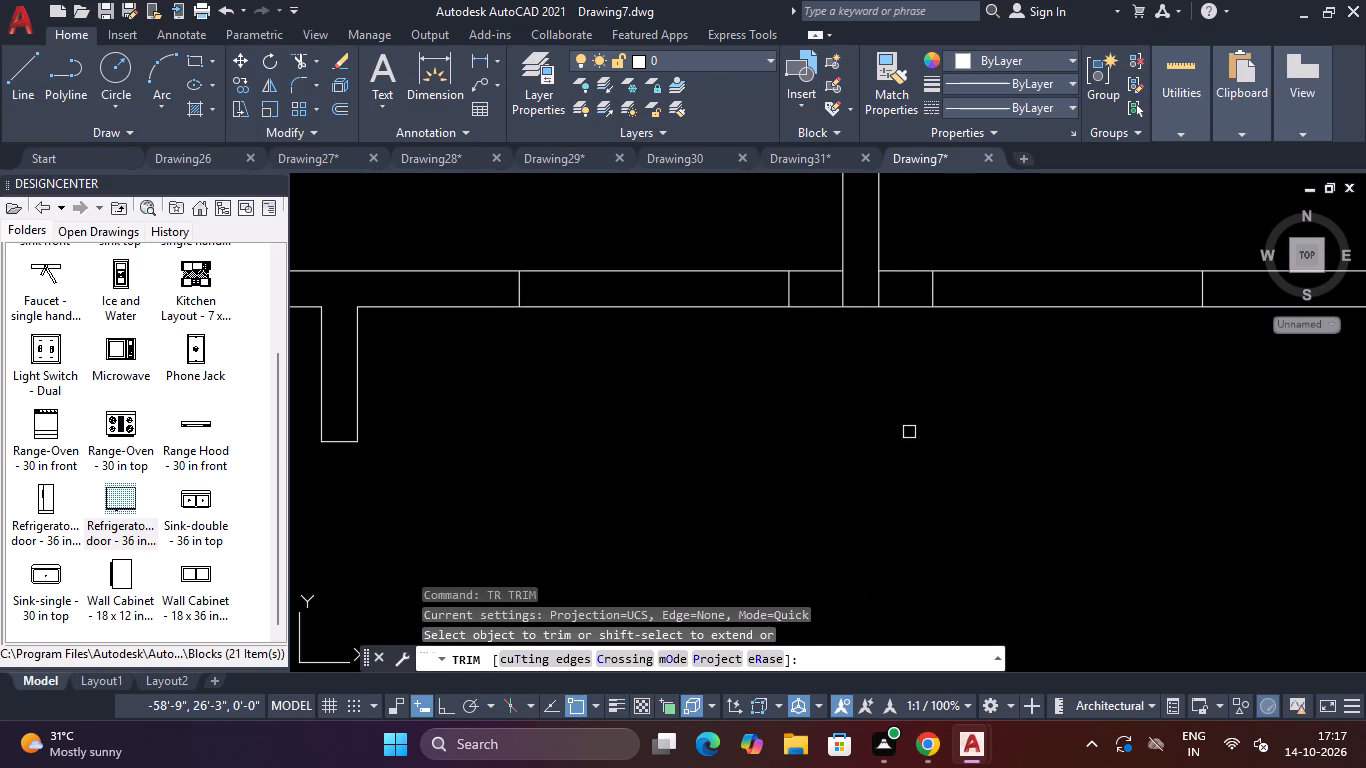
click(691, 395)
click(663, 207)
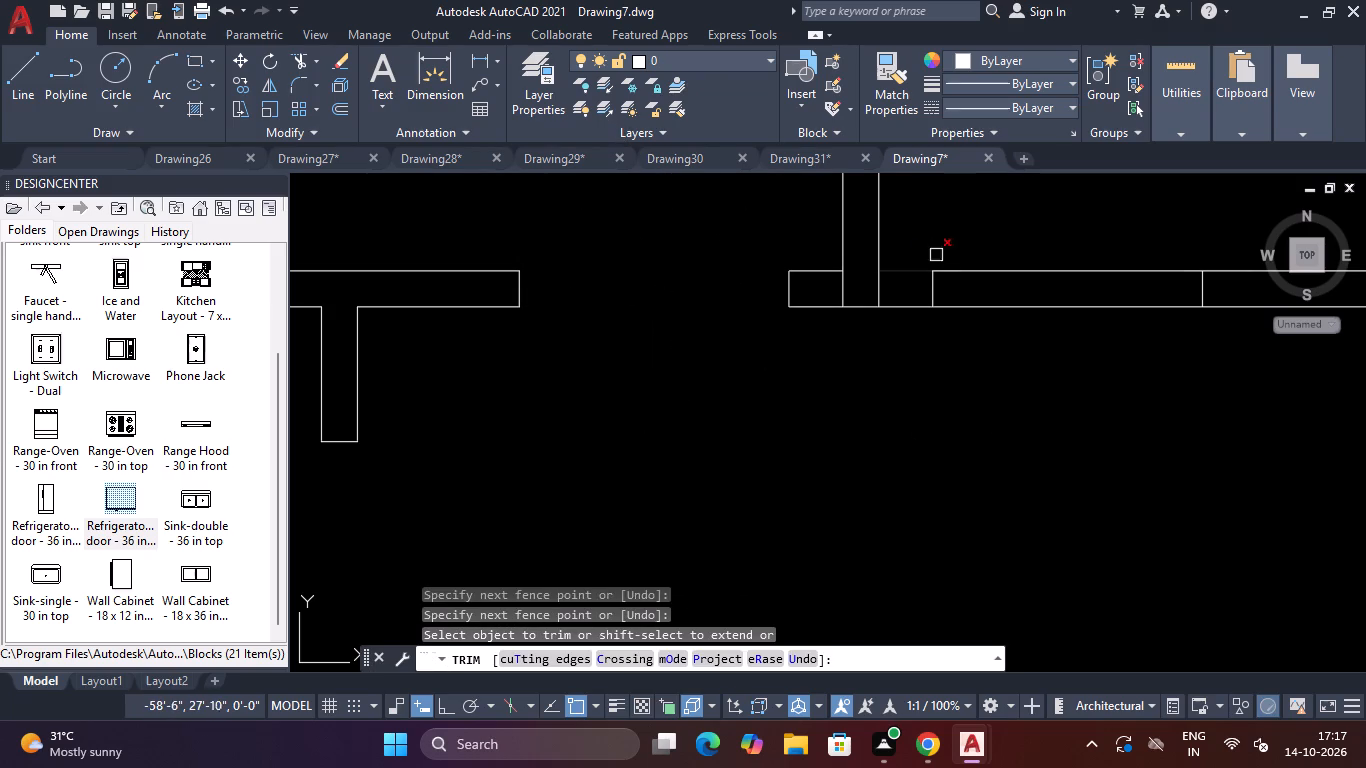
click(968, 230)
click(1043, 328)
Trim the two short lines crossing the partition beneath the north rooms' dividing wall so the junction is open.
scroll(879, 300, up, 2)
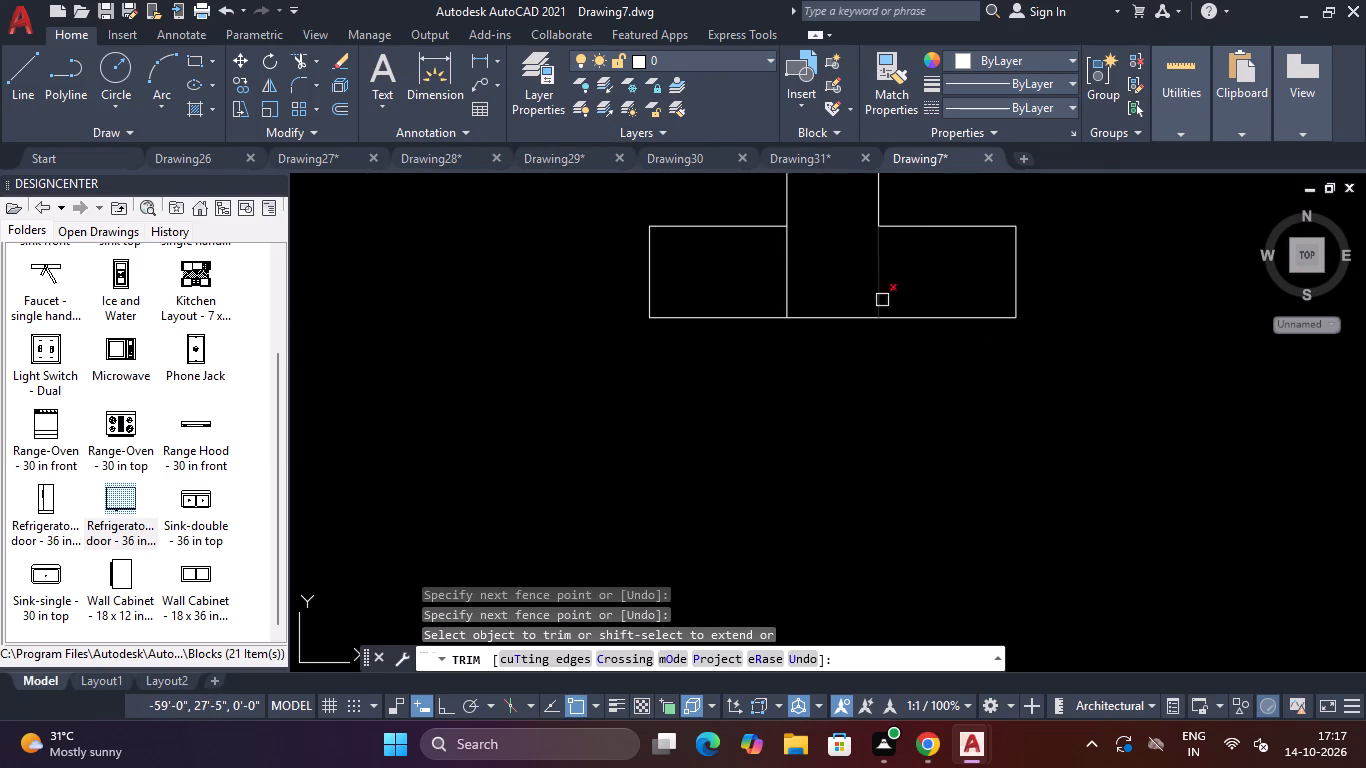
click(918, 265)
click(760, 268)
scroll(771, 262, down, 4)
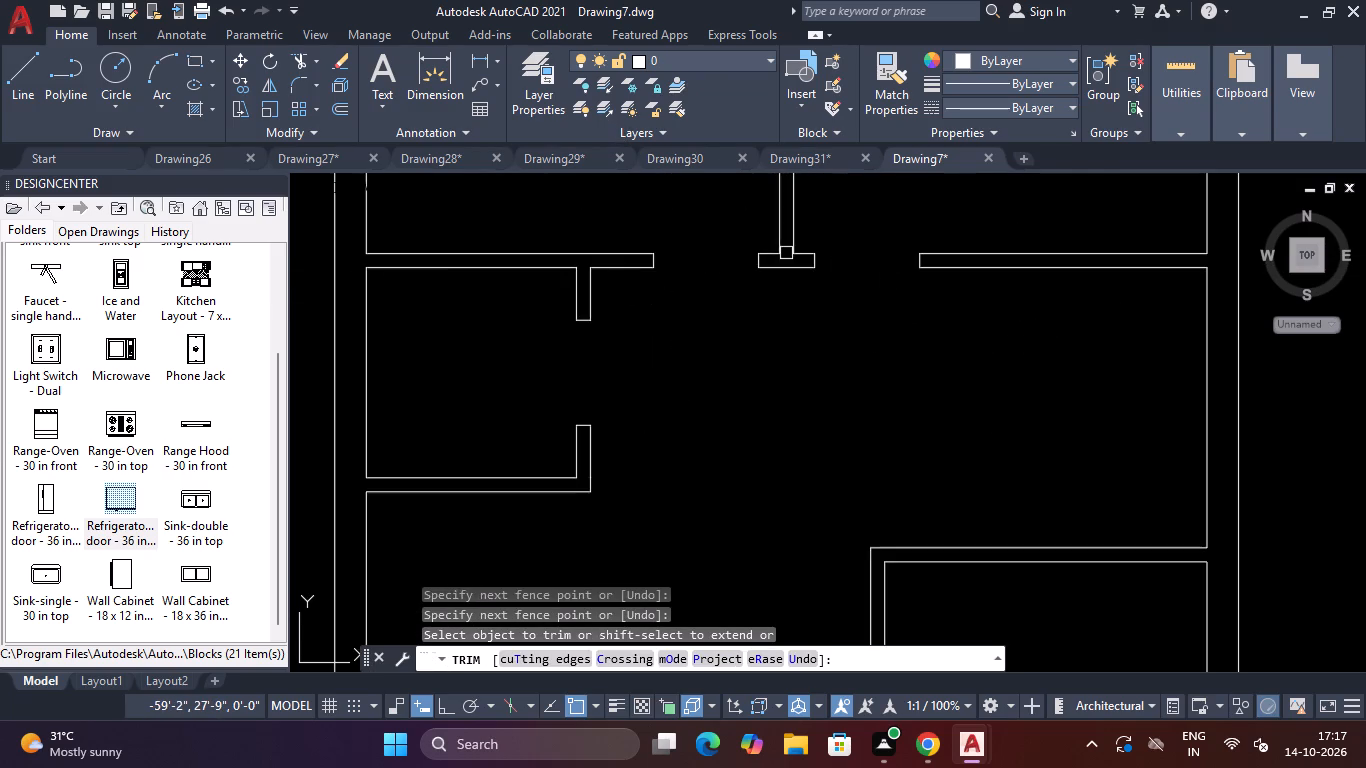
scroll(789, 252, down, 2)
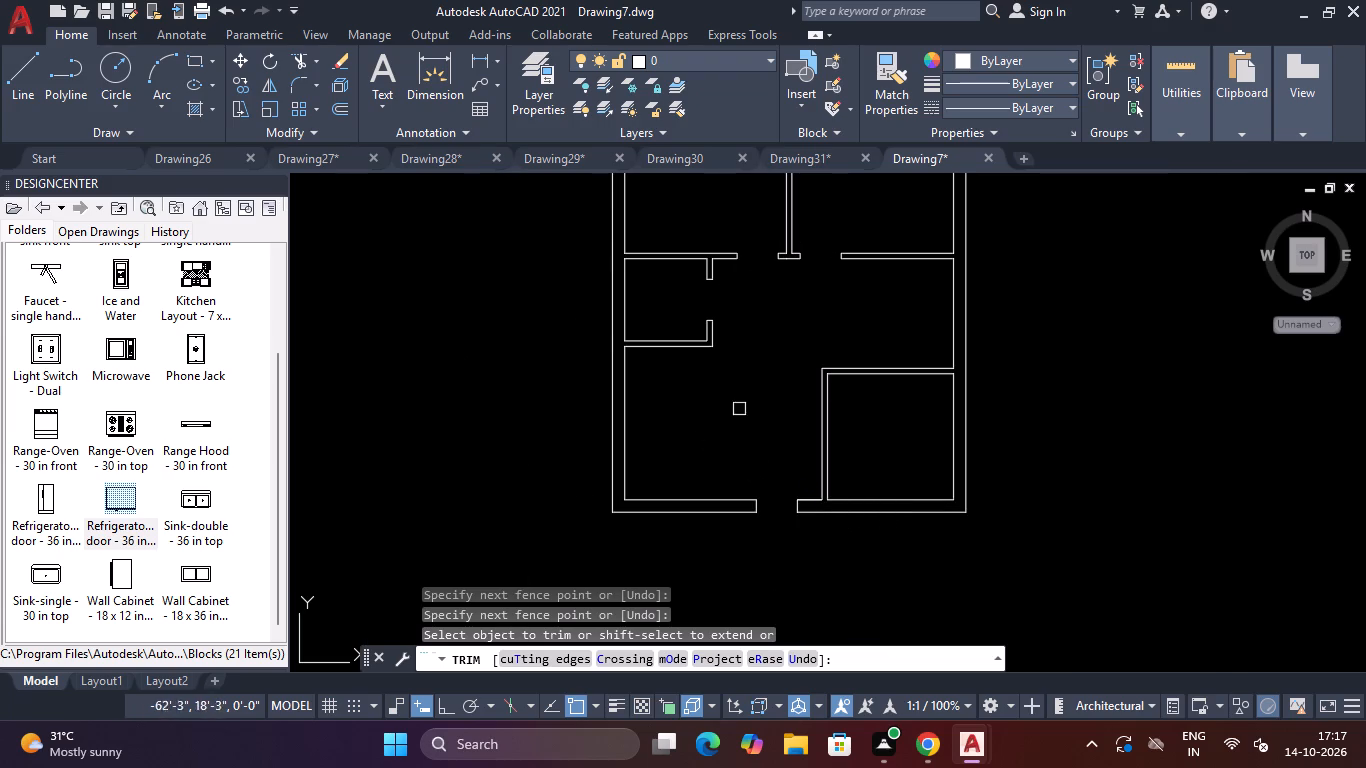
key(Escape)
key(Escape)
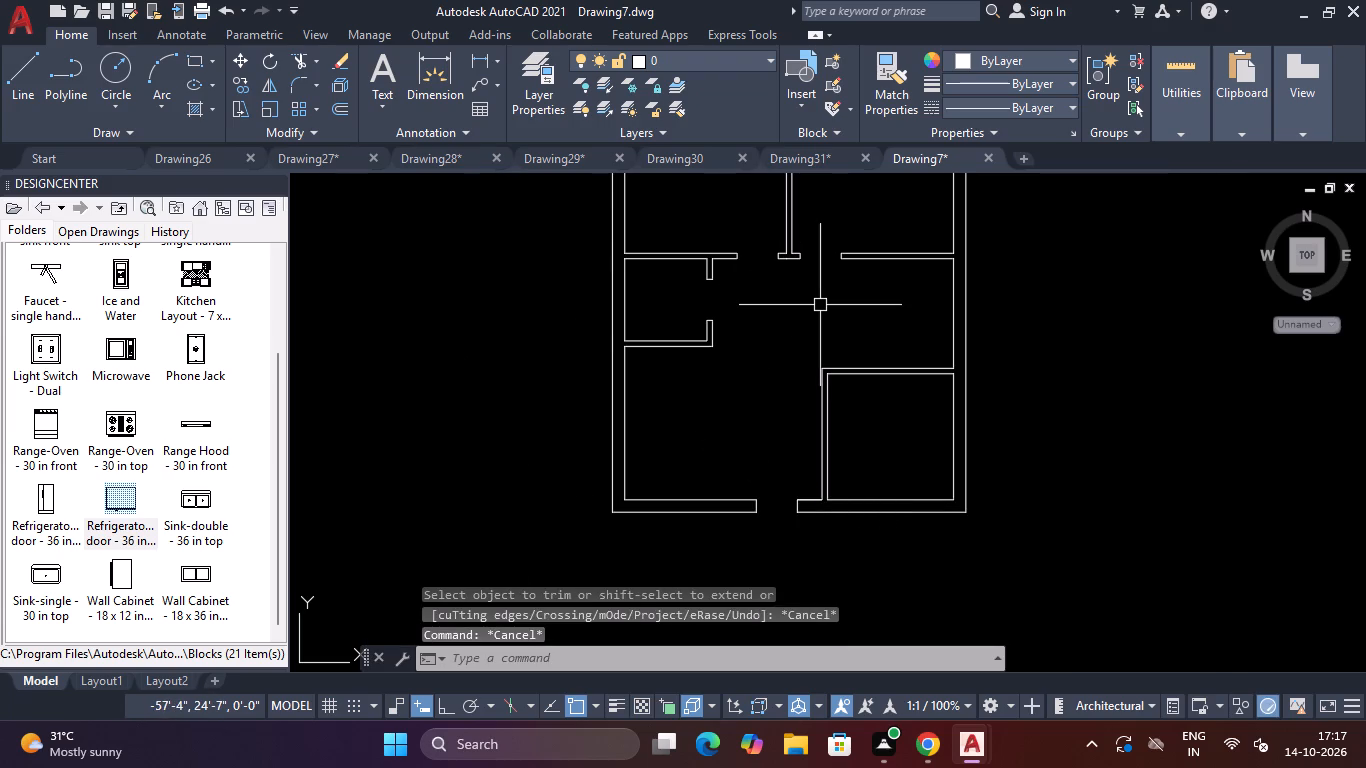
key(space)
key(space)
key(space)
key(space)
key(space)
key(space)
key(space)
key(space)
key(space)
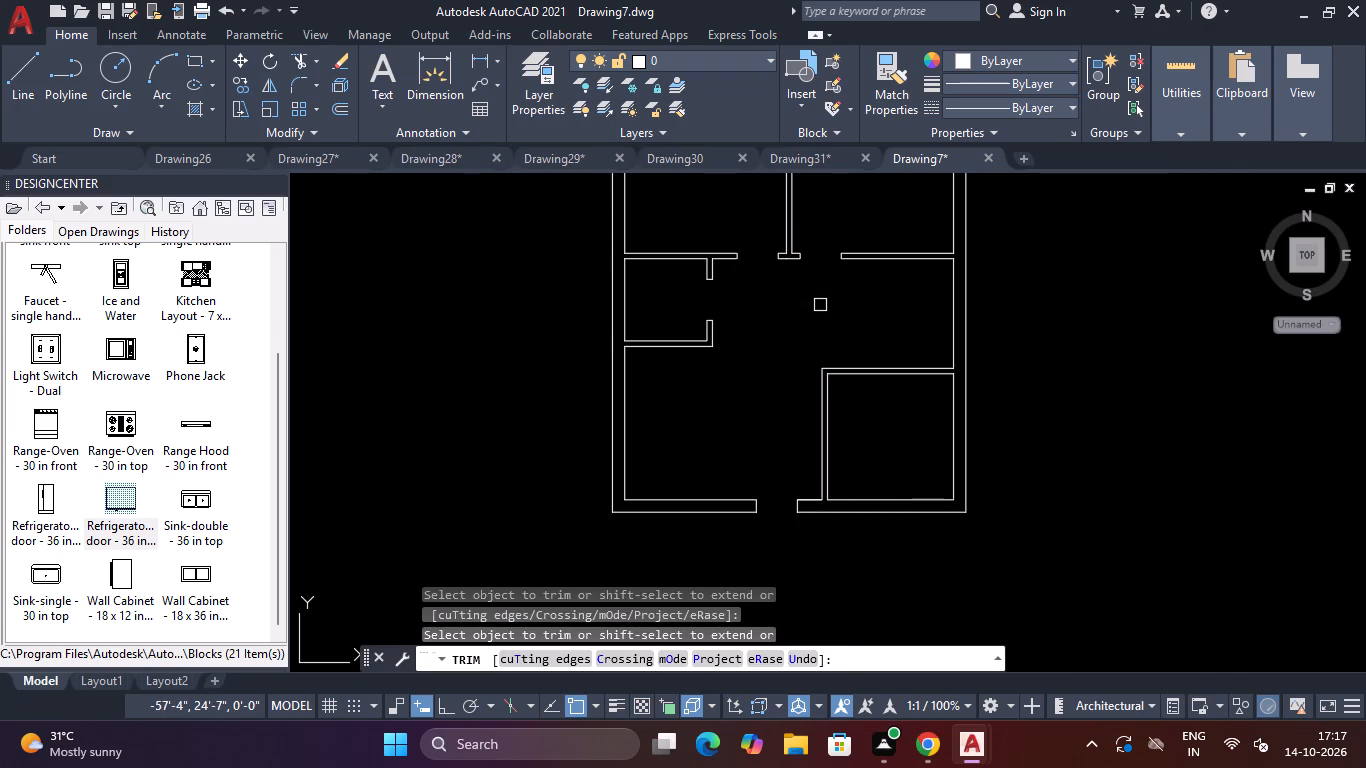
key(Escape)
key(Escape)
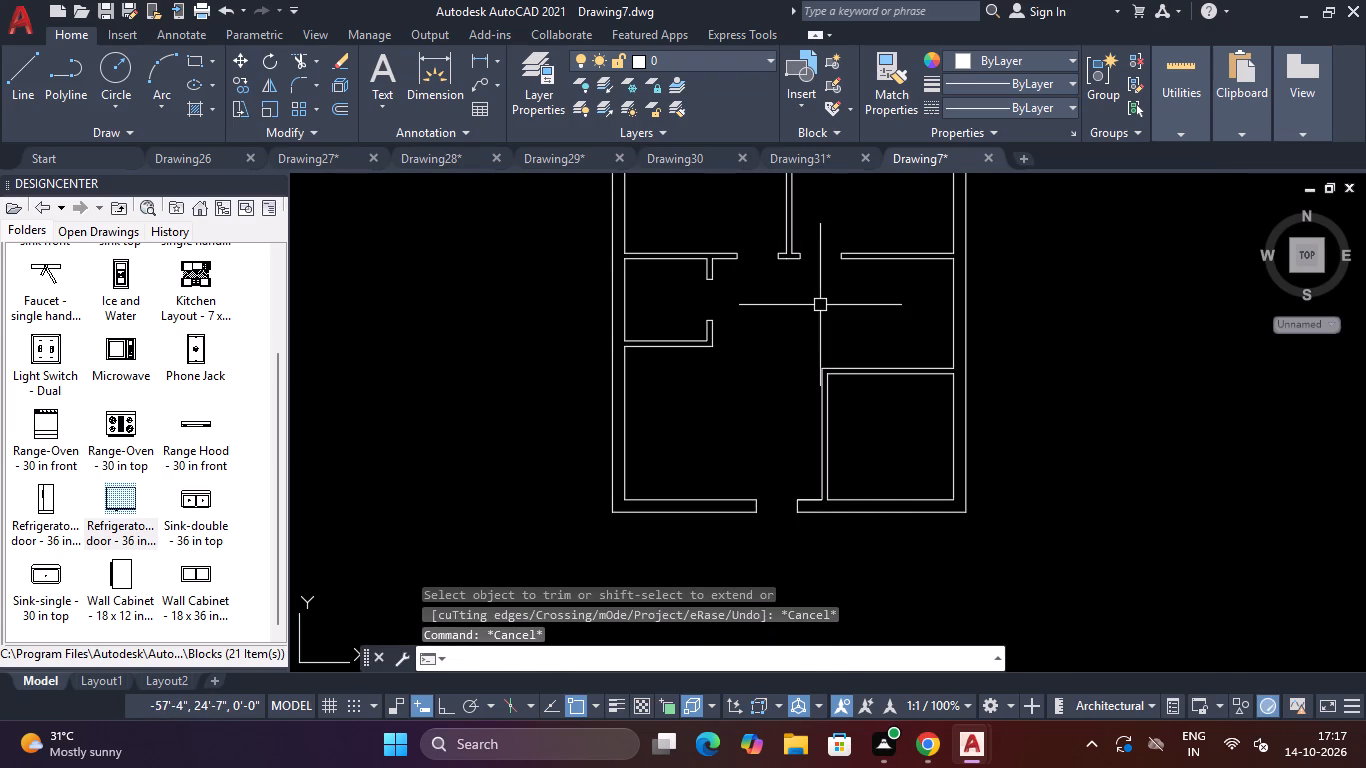
Draw a short line across the southeast room's north partition at its northwest corner, continuing the west partition's inner face.
text(L)
key(space)
scroll(831, 379, up, 5)
click(818, 337)
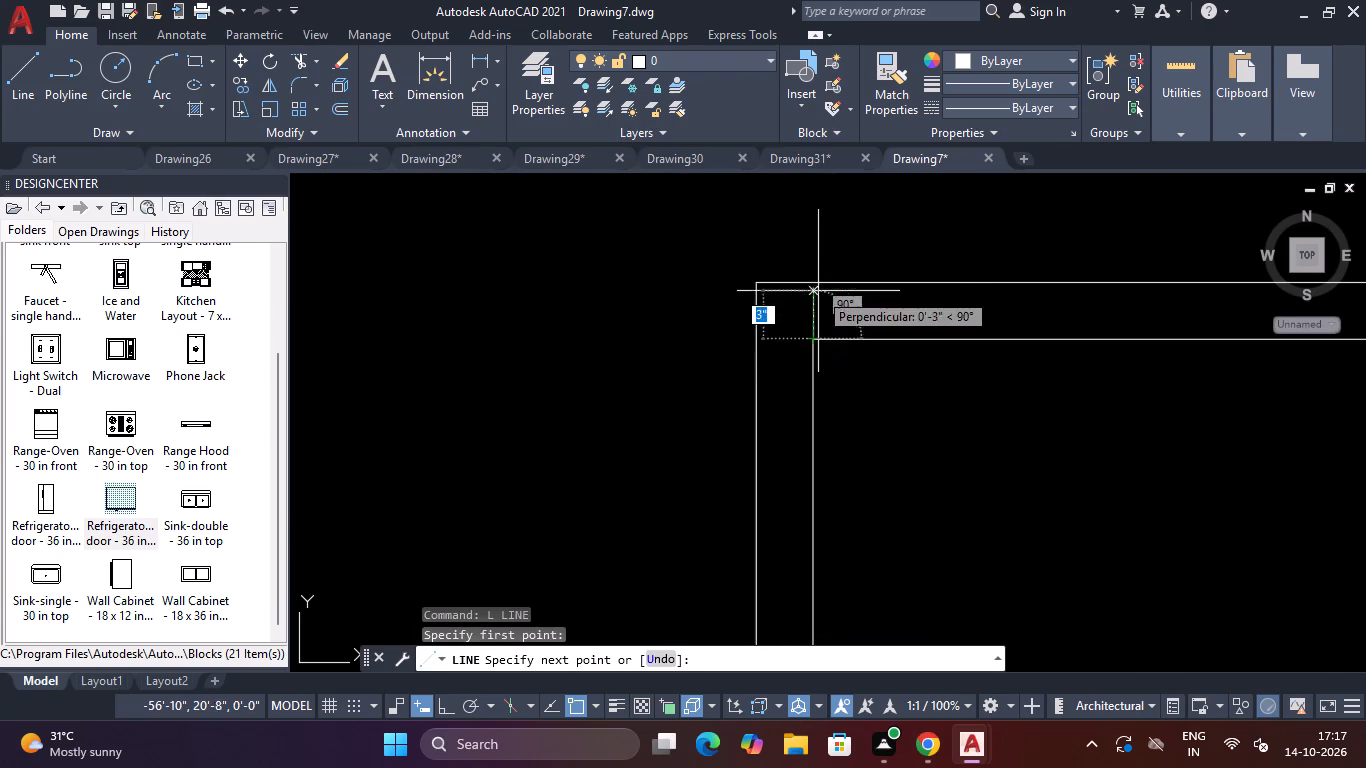
click(816, 282)
key(Escape)
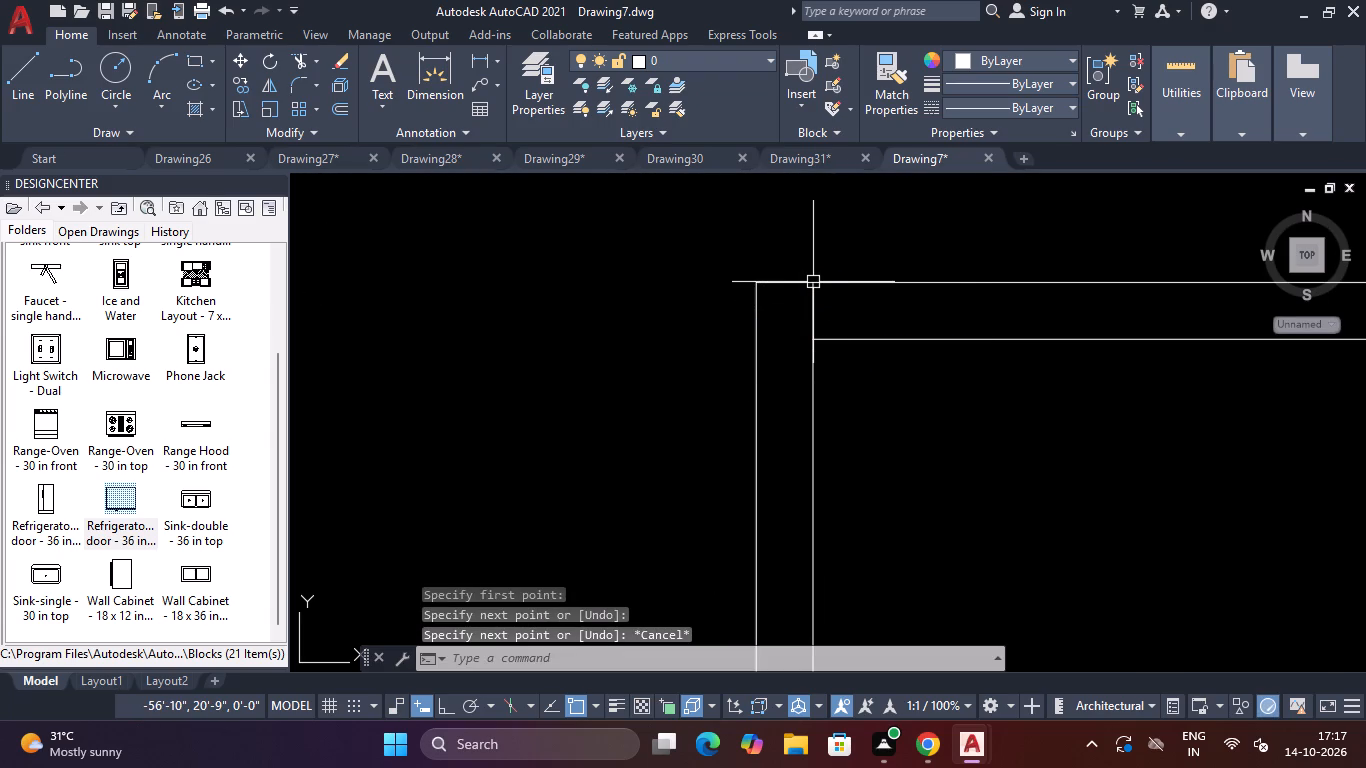
Offset the short line at the southeast room's northwest corner 6" to the east.
text(O)
key(space)
key(6)
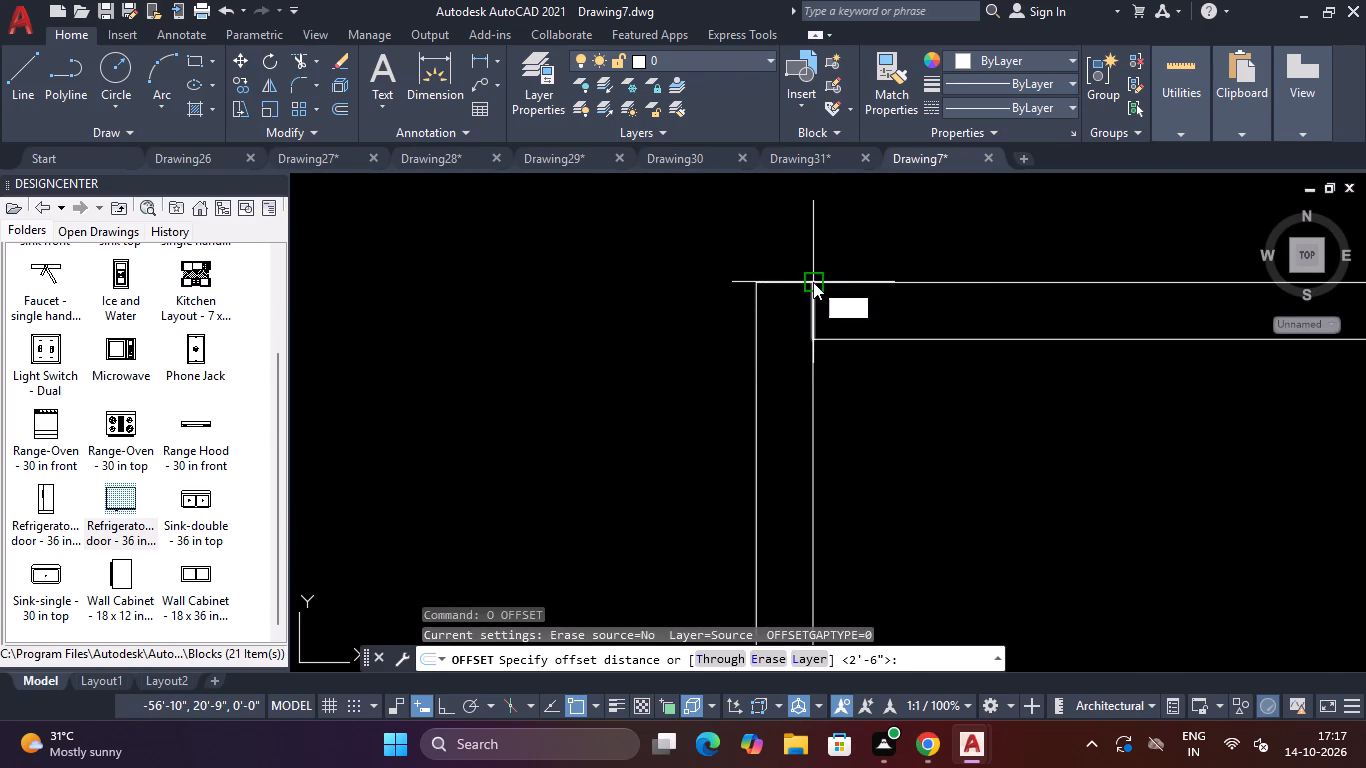
key(shift+quotedbl)
key(Return)
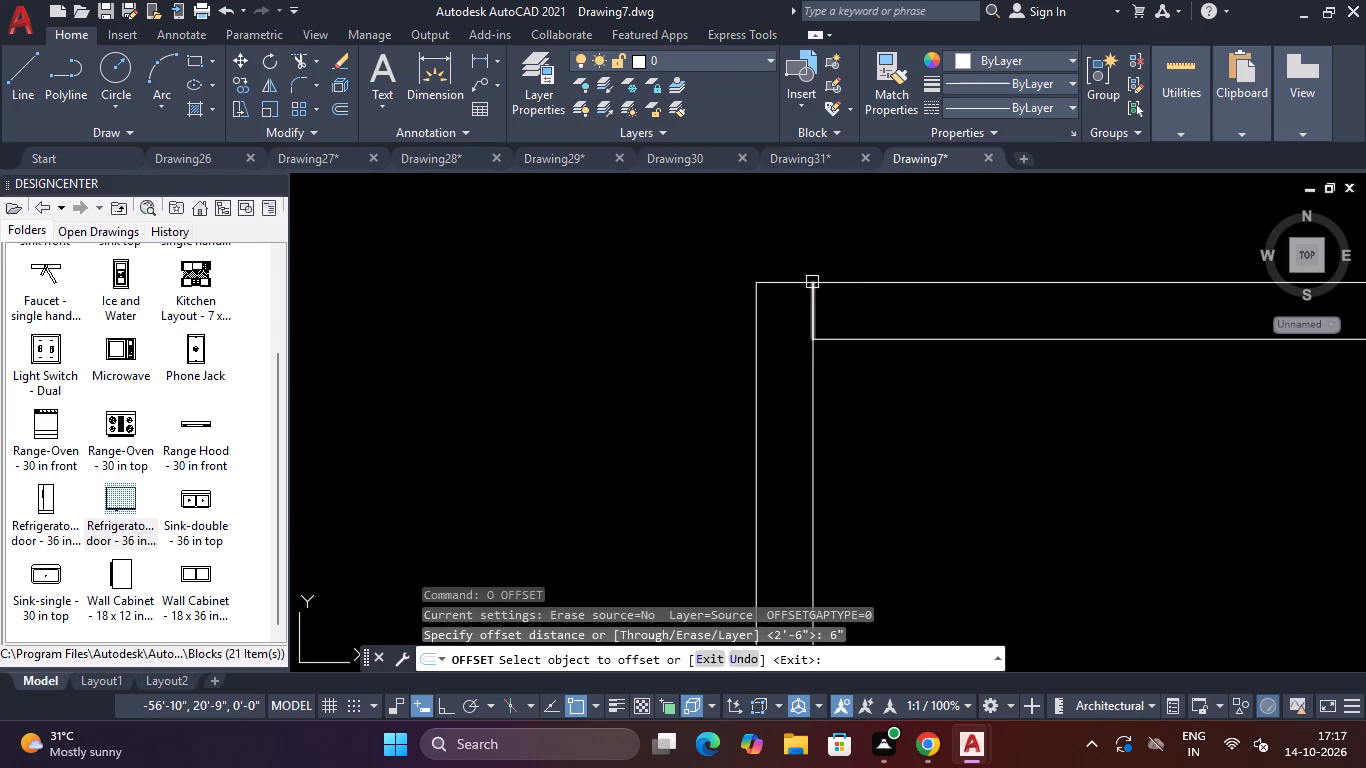
click(810, 312)
click(864, 300)
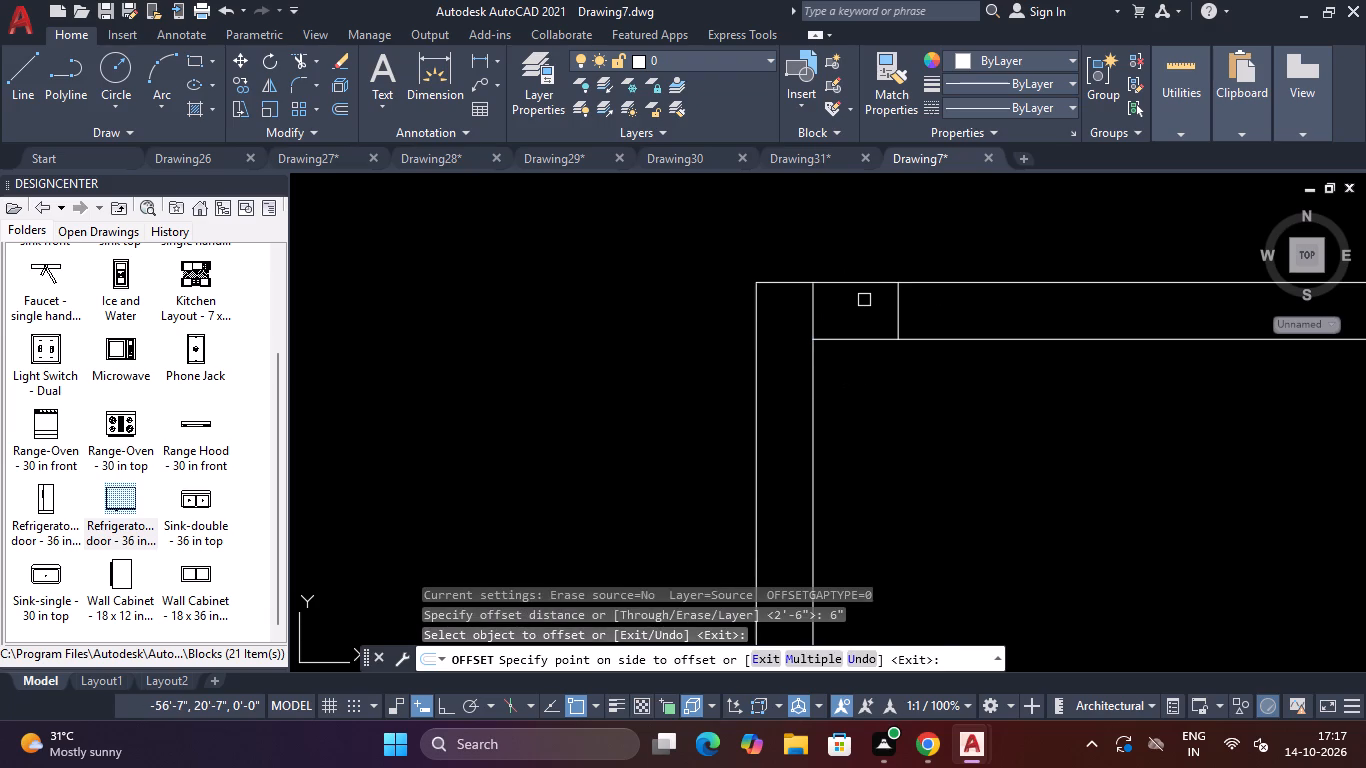
key(Escape)
key(Escape)
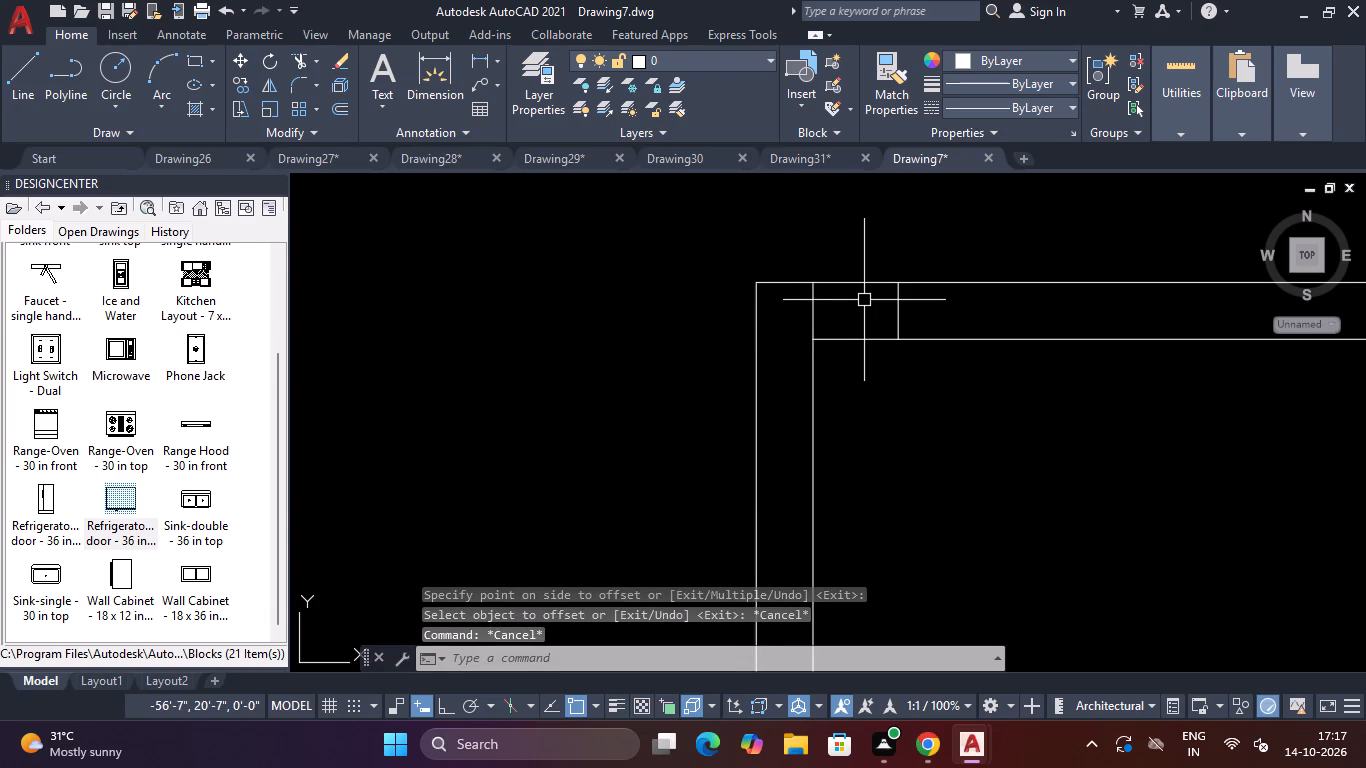
Offset the new line in the southeast room's north partition 2'6" further east.
key(space)
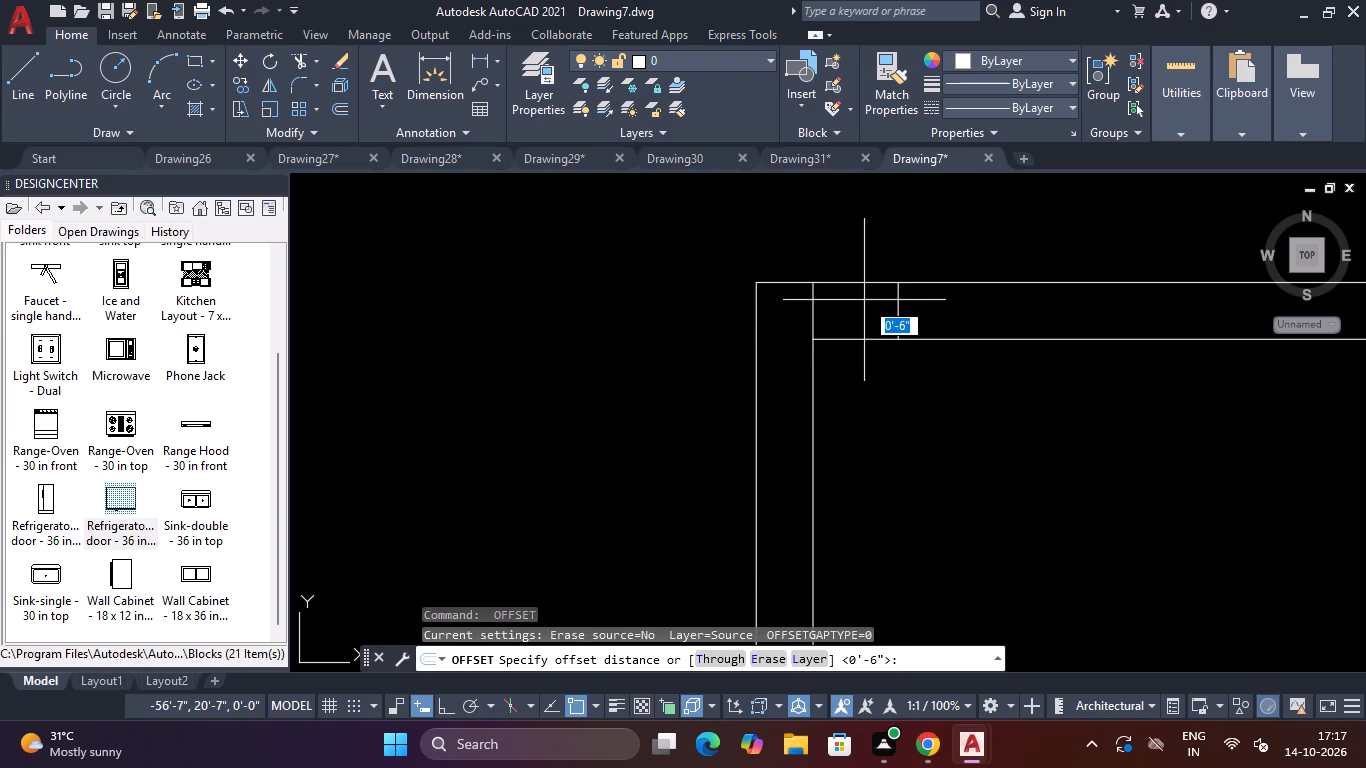
text(2')
key(6)
key(shift+quotedbl)
key(Return)
scroll(969, 396, down, 1)
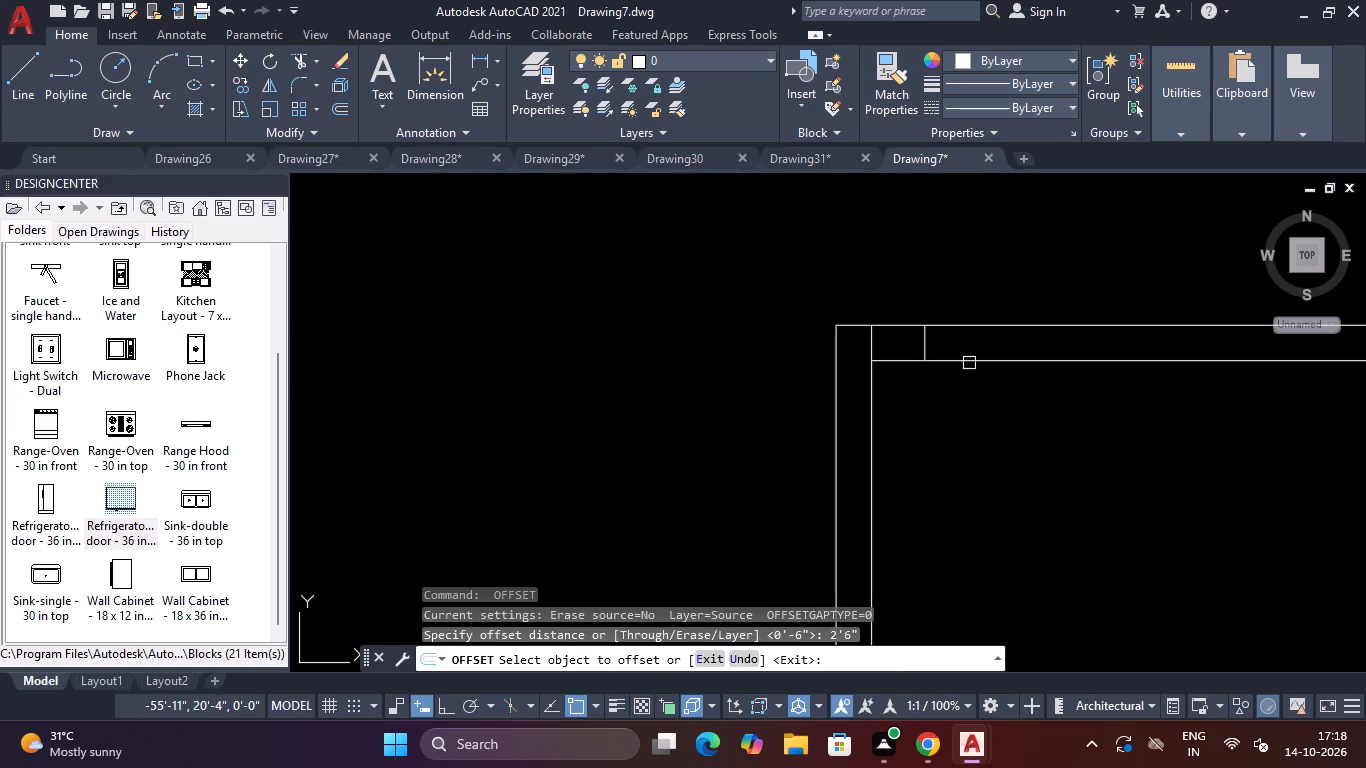
scroll(969, 340, down, 1)
click(937, 343)
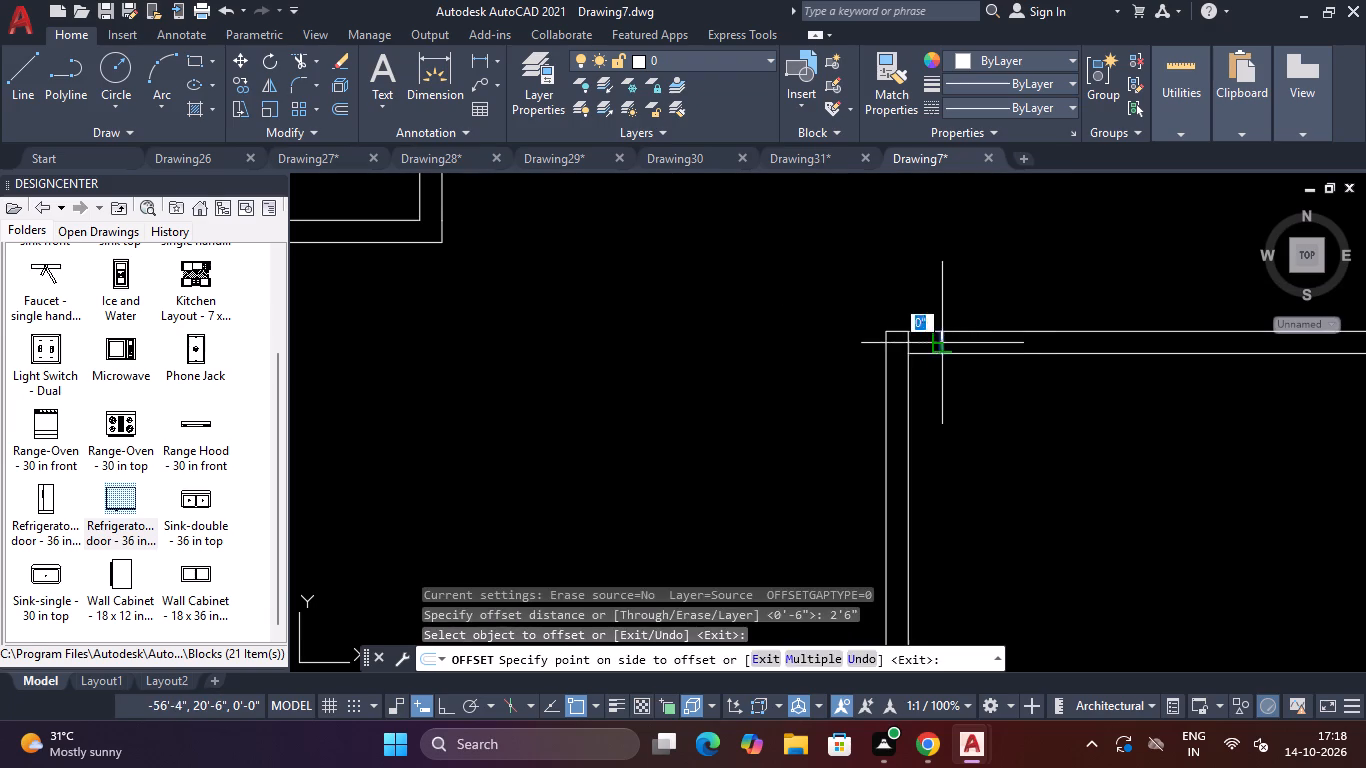
click(989, 344)
key(Escape)
key(Escape)
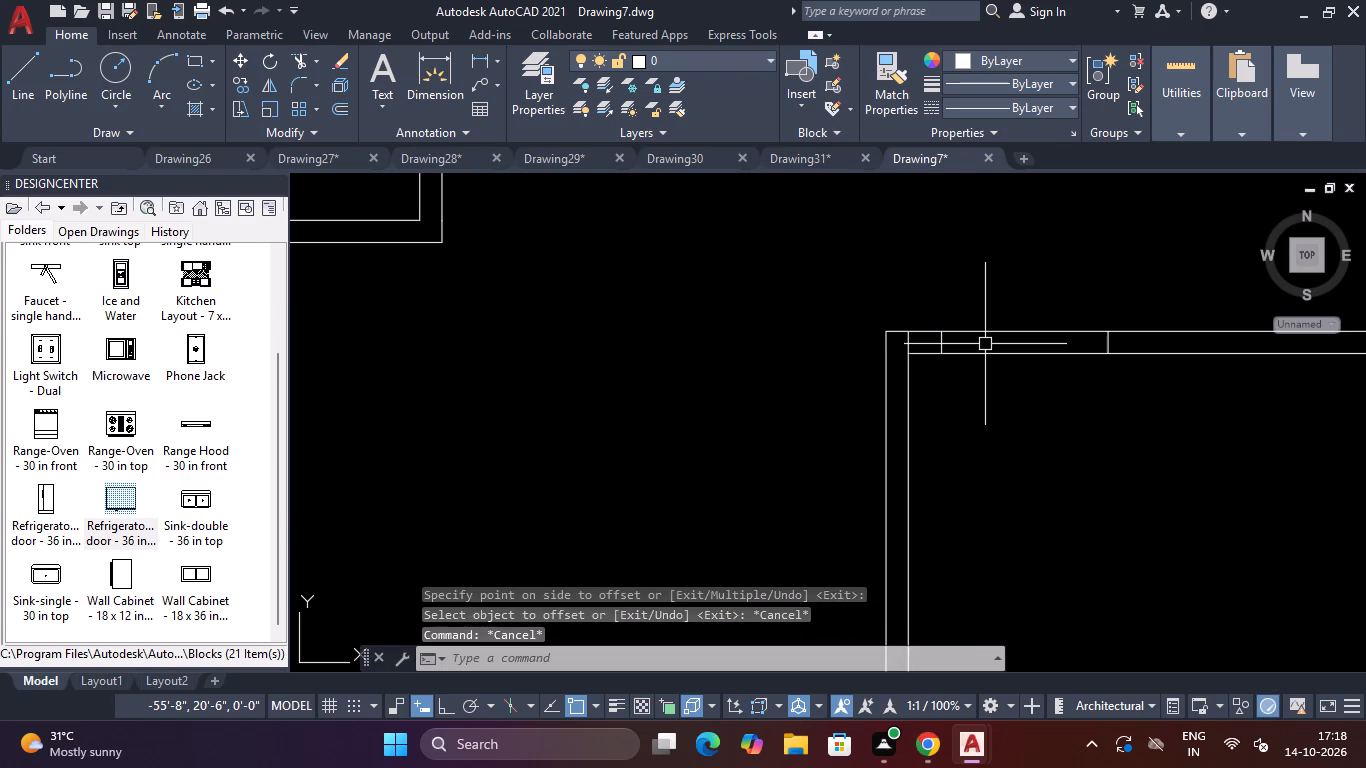
Trim the southeast room's north partition between the offset lines to open the doorway, and remove the short line at the corner.
text(TR)
key(space)
click(1012, 418)
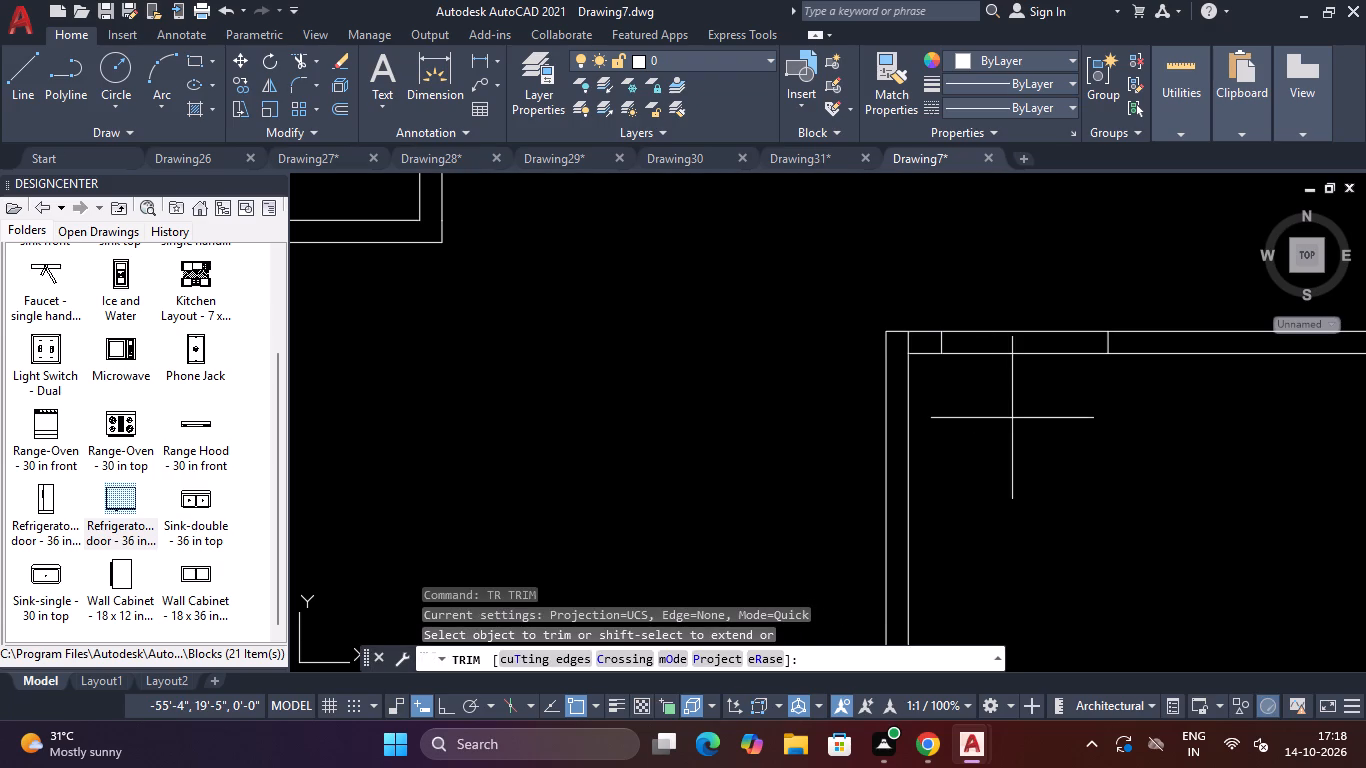
click(997, 270)
scroll(907, 344, up, 2)
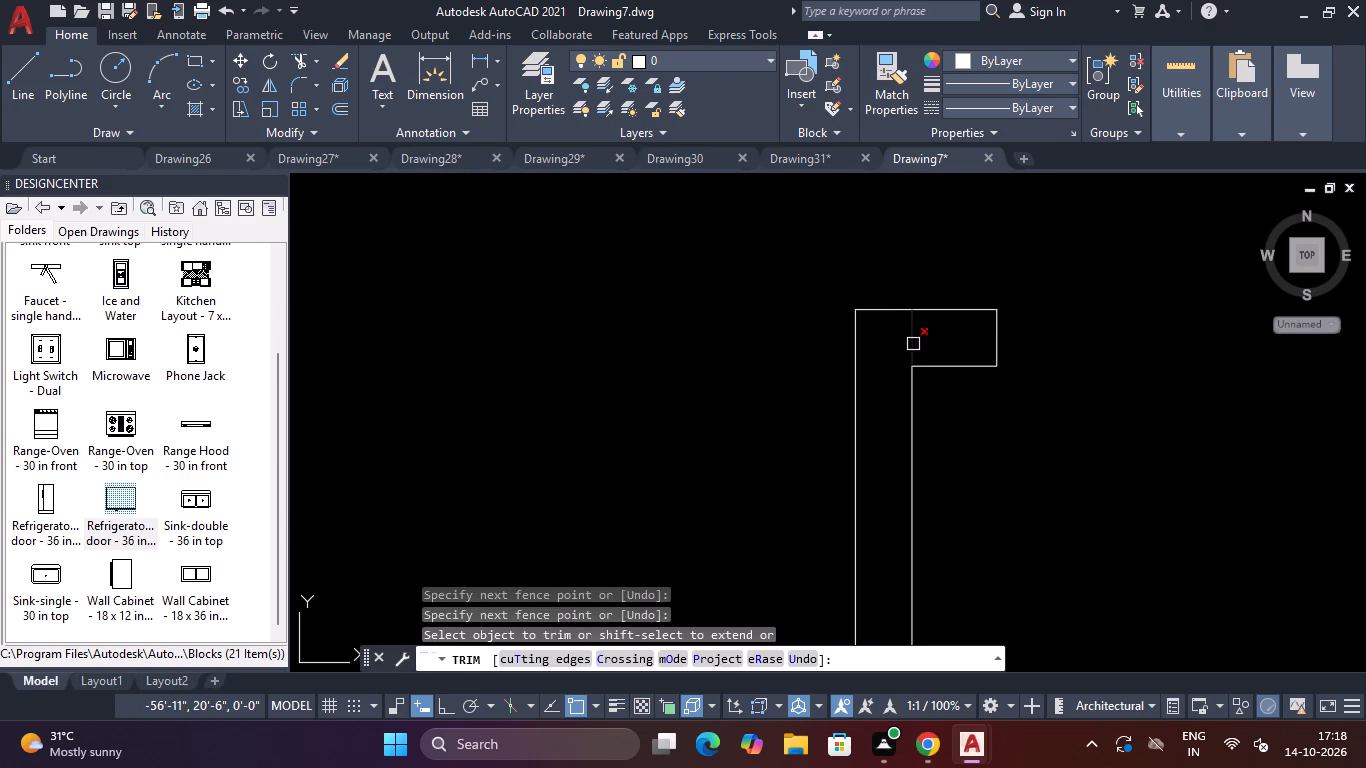
click(929, 335)
click(902, 339)
scroll(902, 339, down, 6)
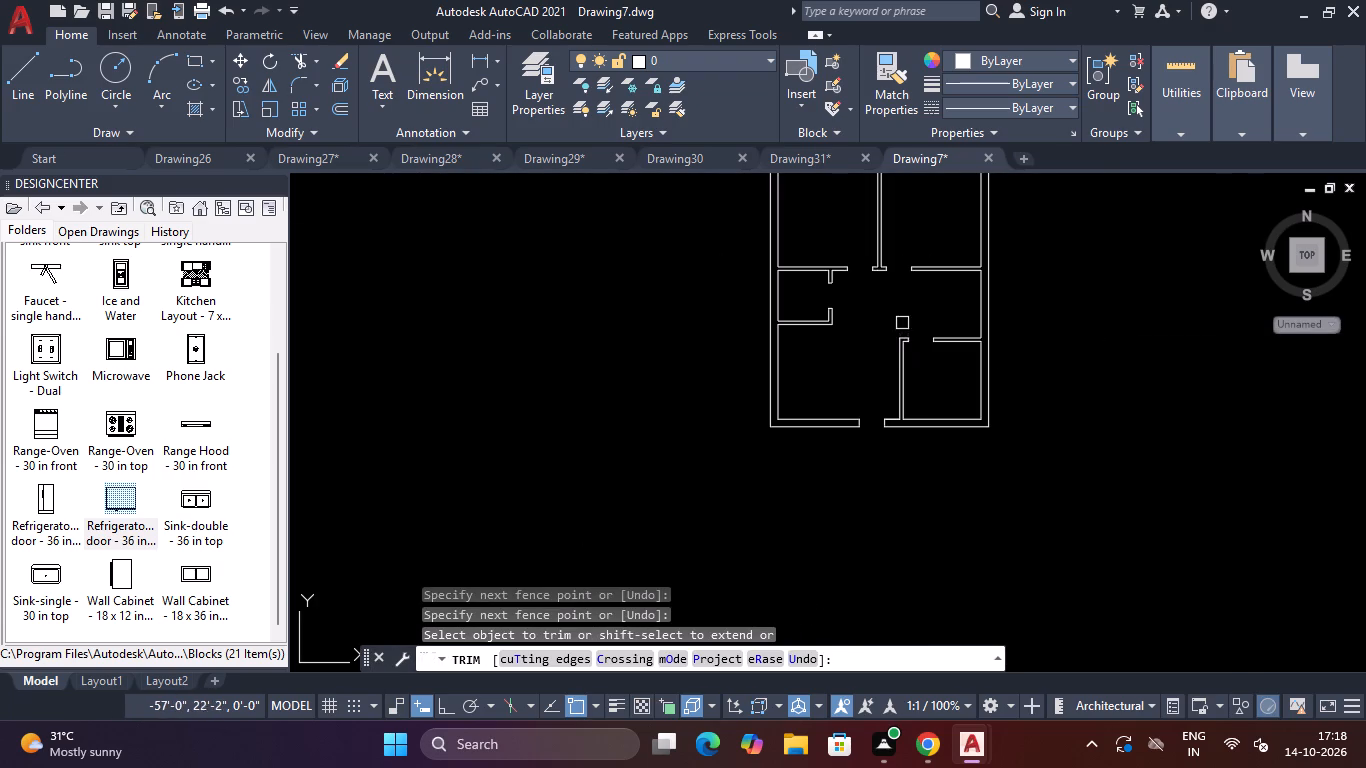
key(Escape)
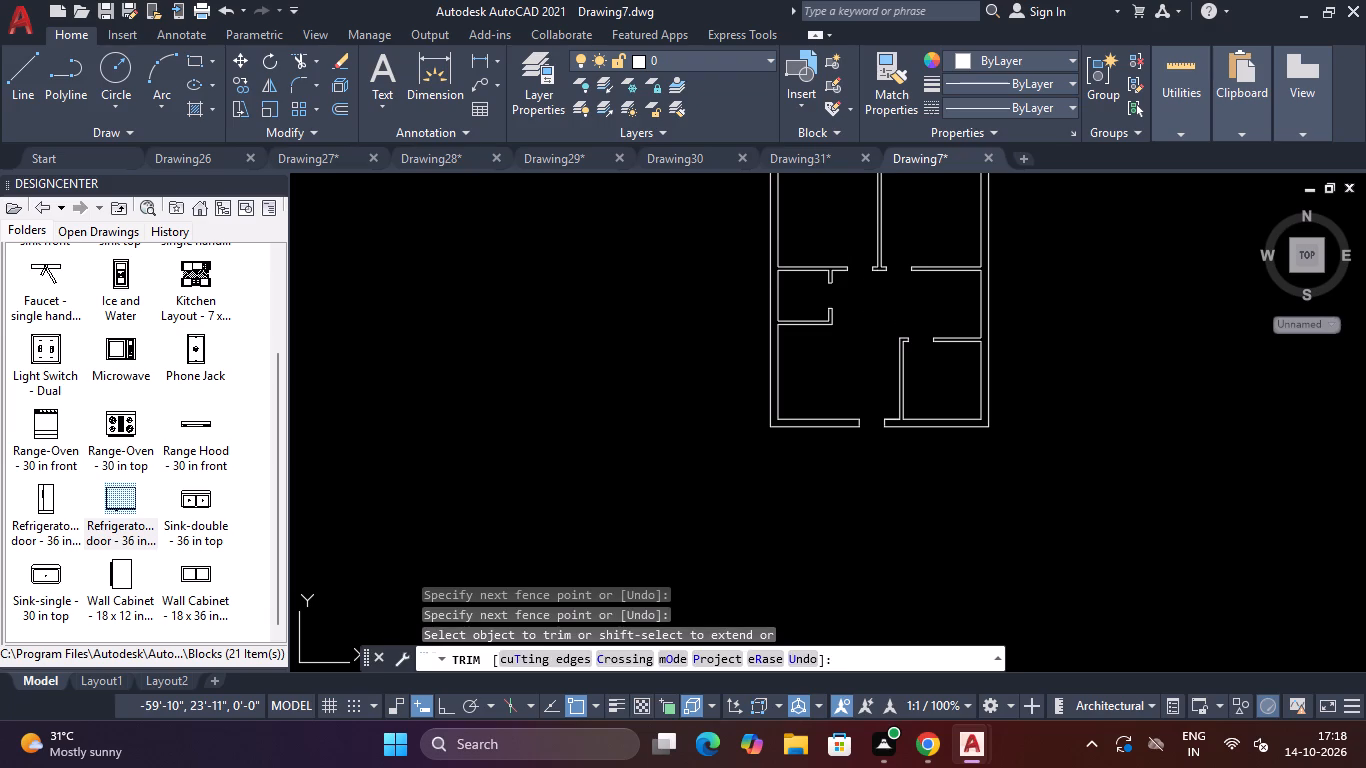
key(Escape)
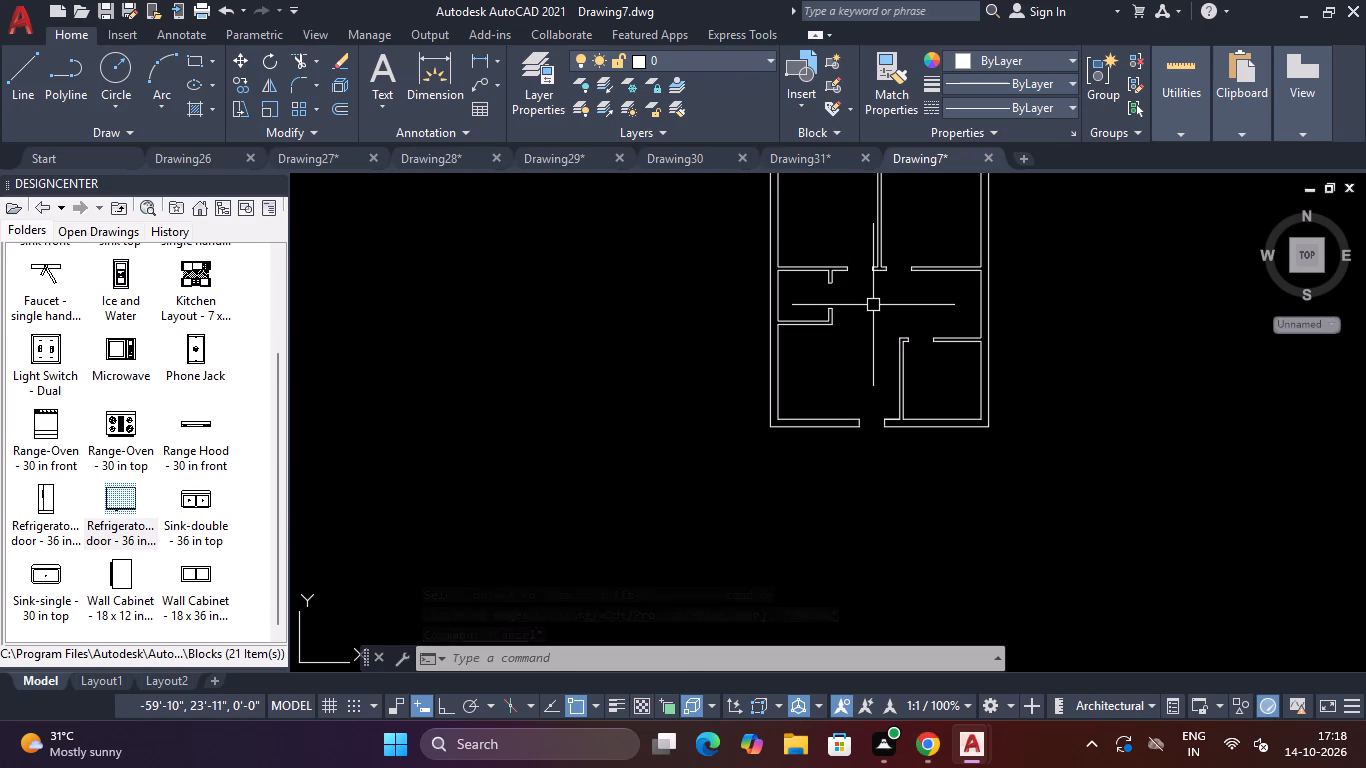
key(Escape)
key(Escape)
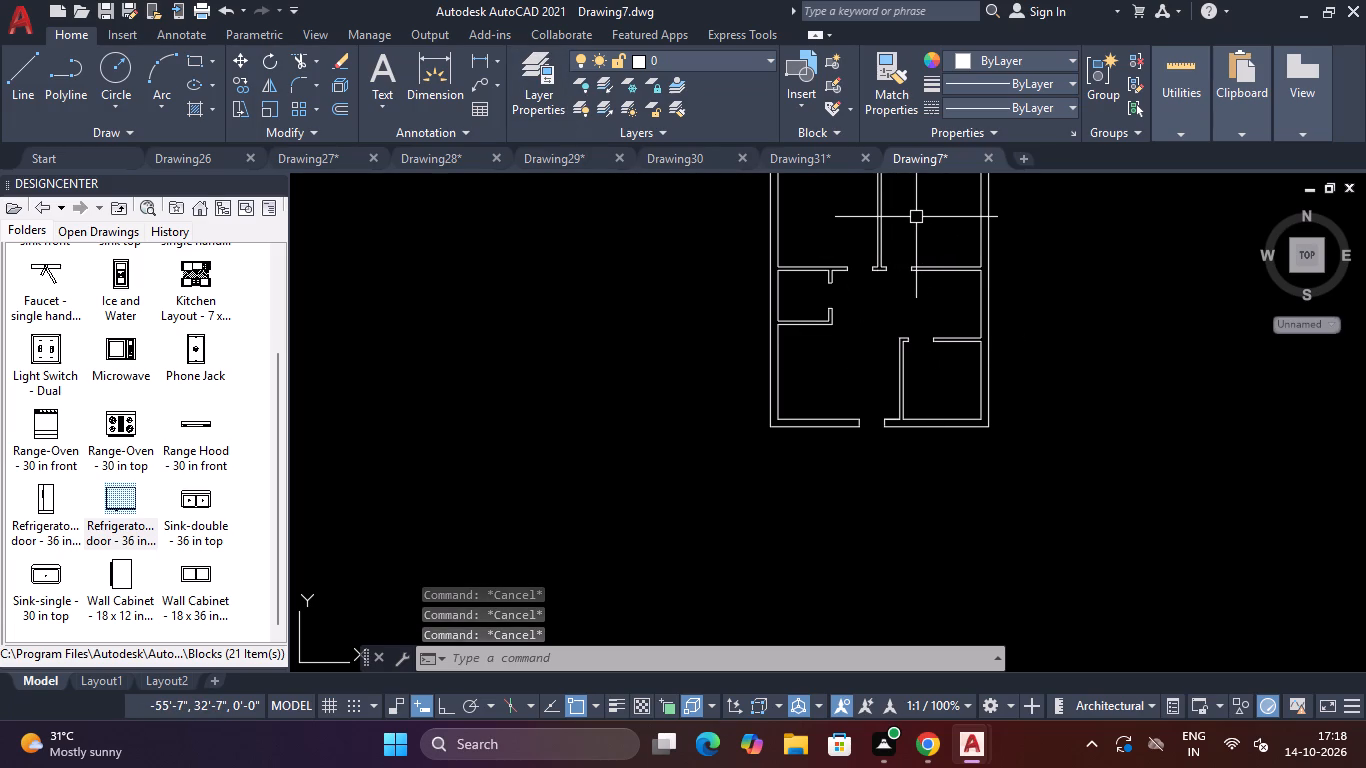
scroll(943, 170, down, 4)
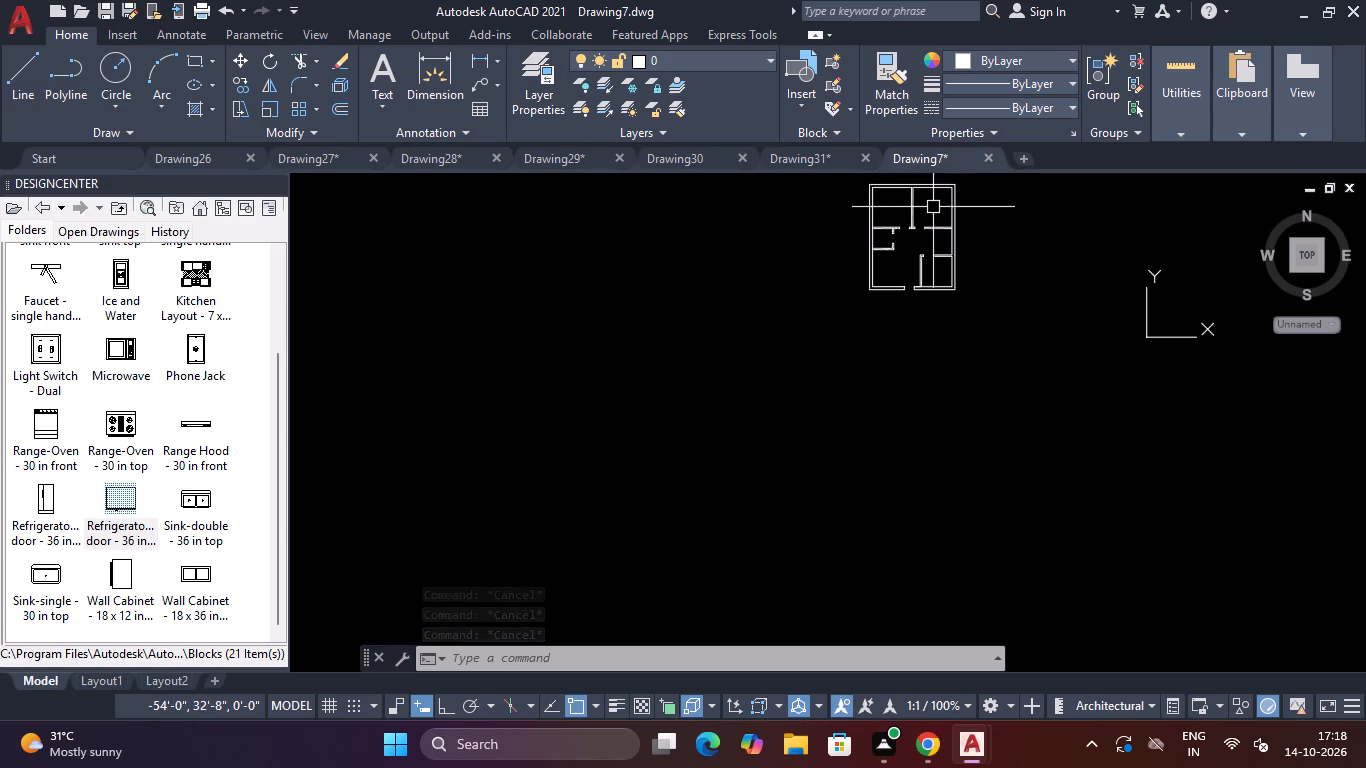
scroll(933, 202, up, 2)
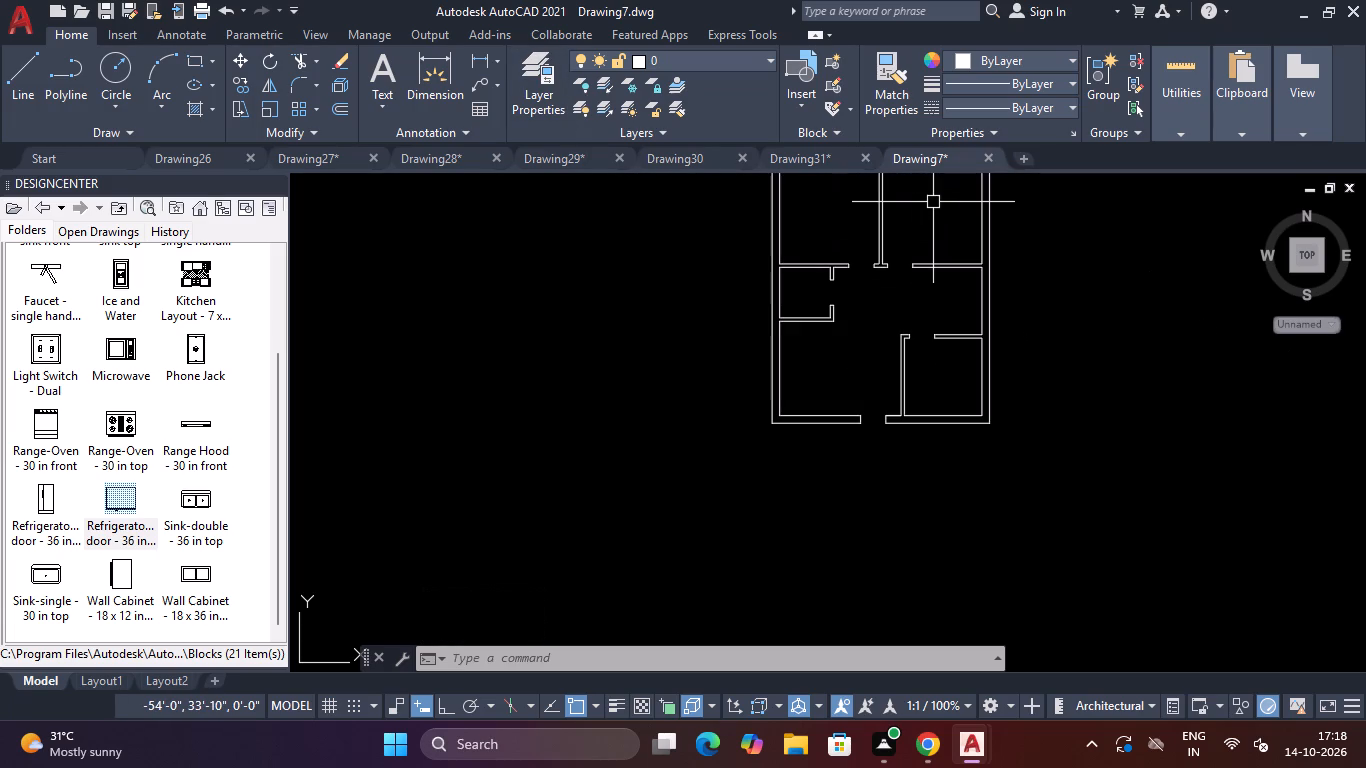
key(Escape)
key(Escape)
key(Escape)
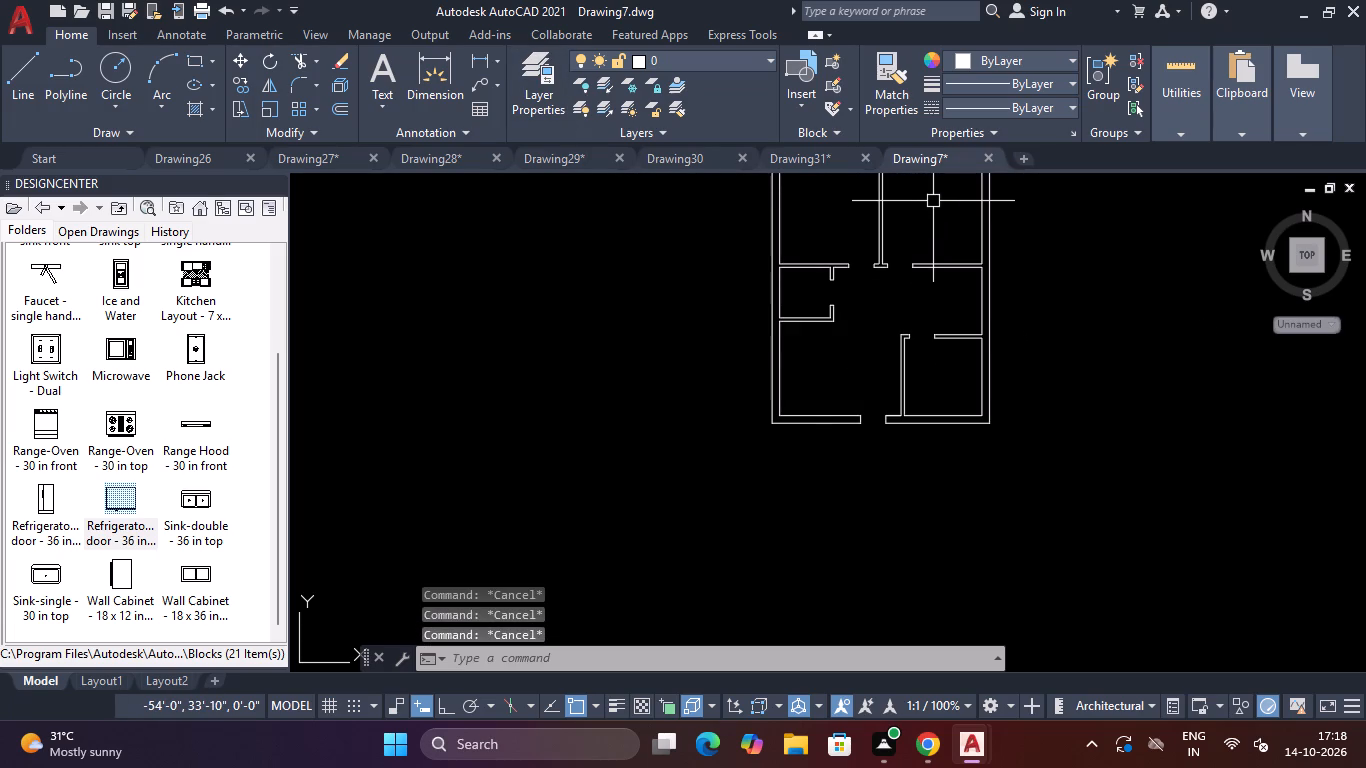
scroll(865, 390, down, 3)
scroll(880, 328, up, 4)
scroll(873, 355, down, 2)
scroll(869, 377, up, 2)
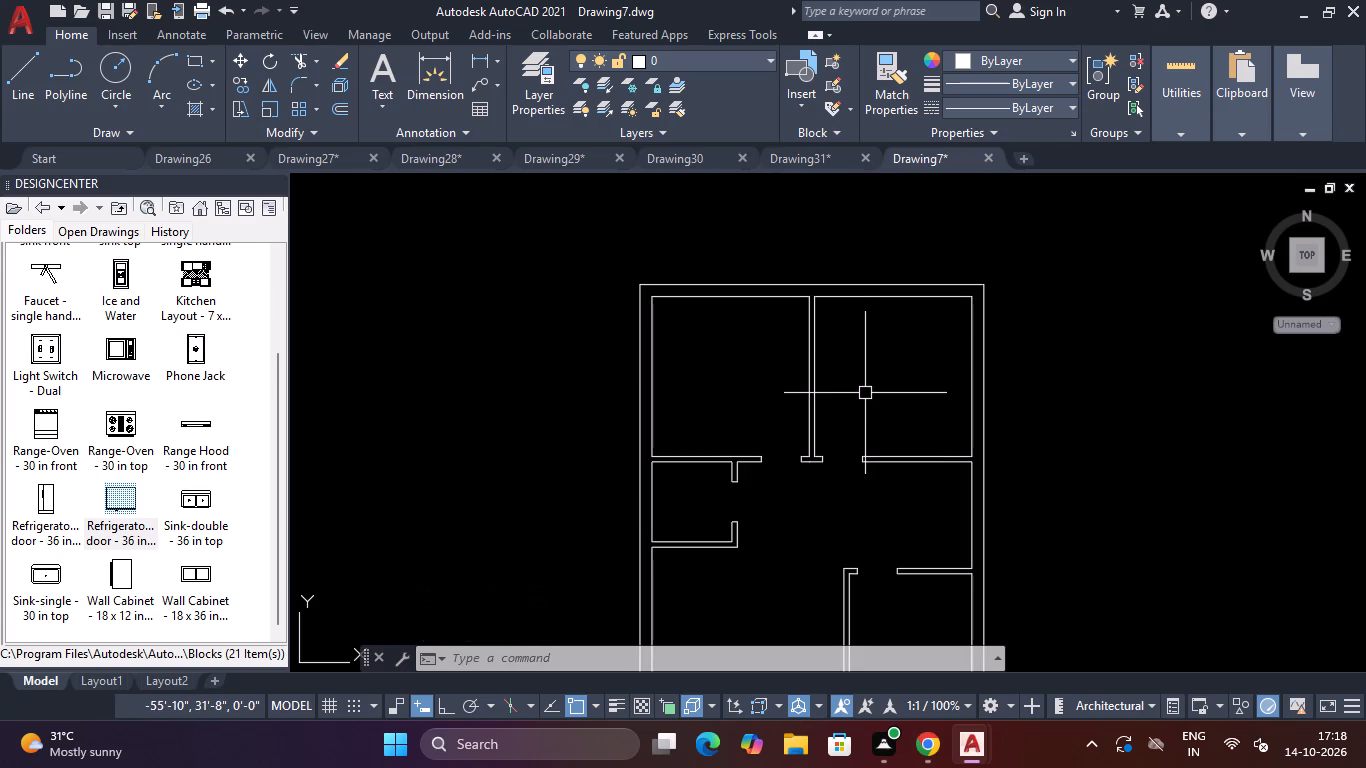
Draw an 18" by 6' upright rectangle in the empty space east of the floor plan.
key(Escape)
key(Escape)
text(REC)
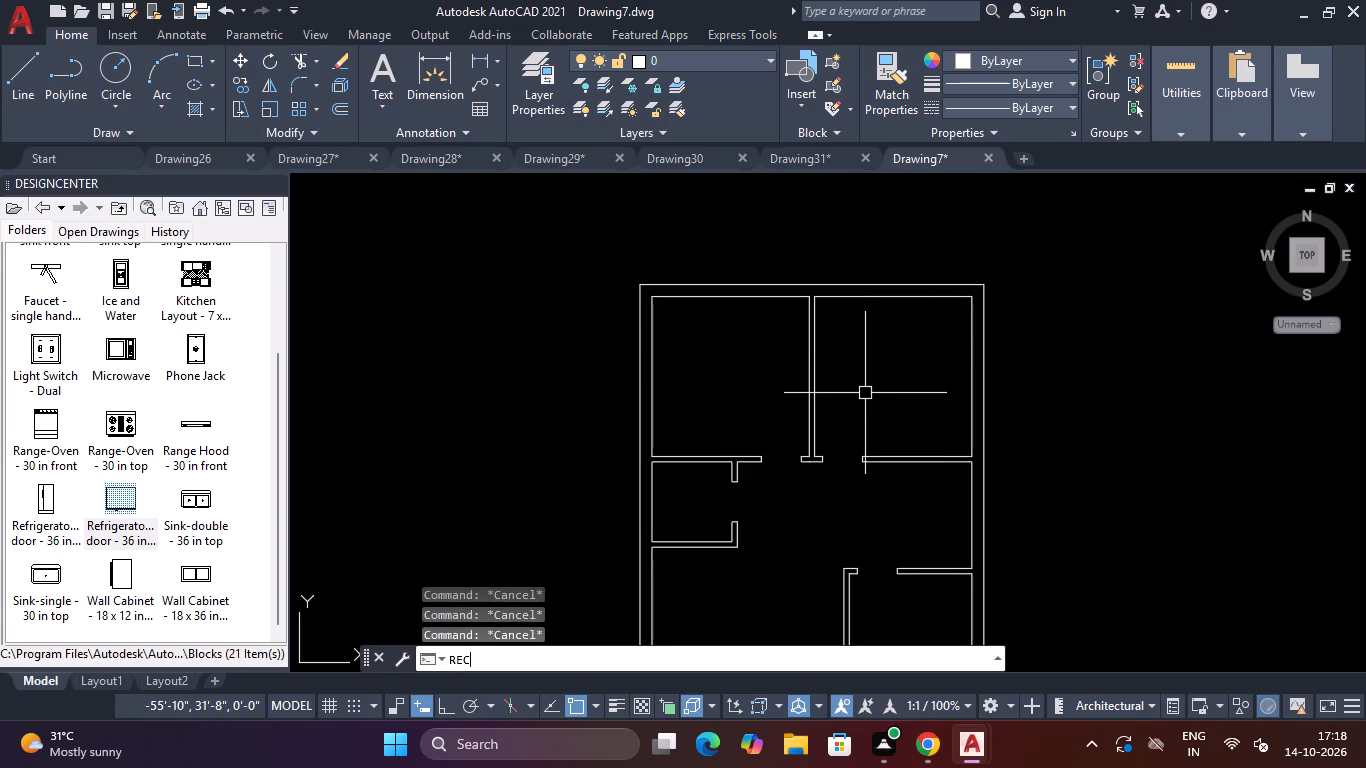
key(space)
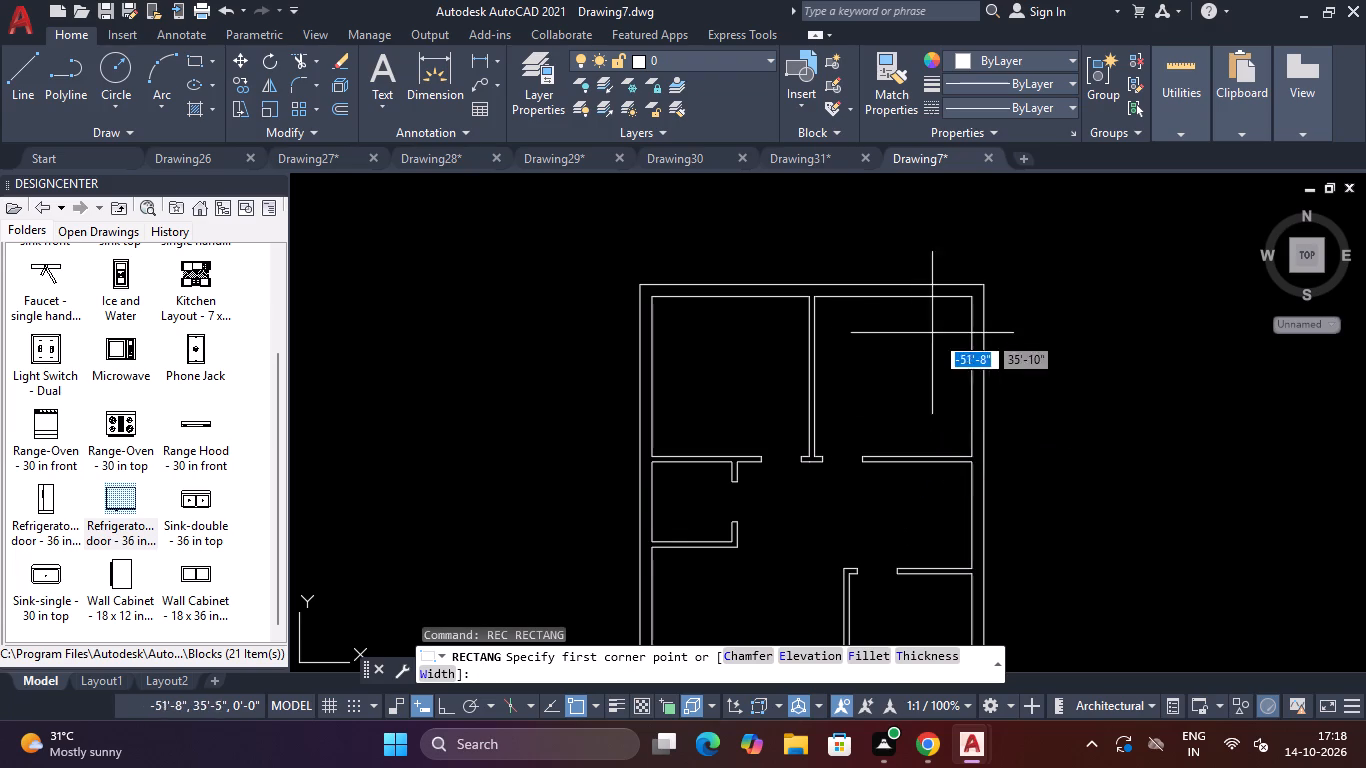
click(1161, 307)
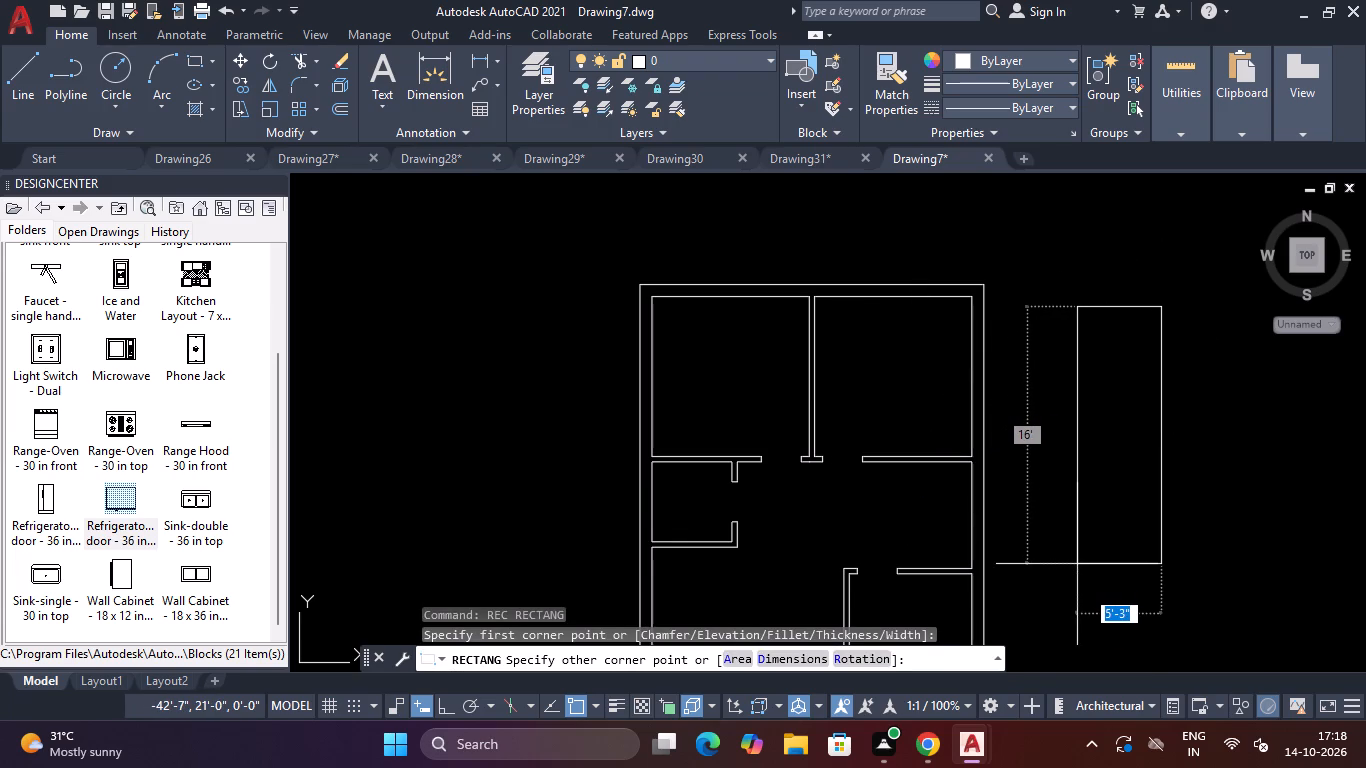
text(18")
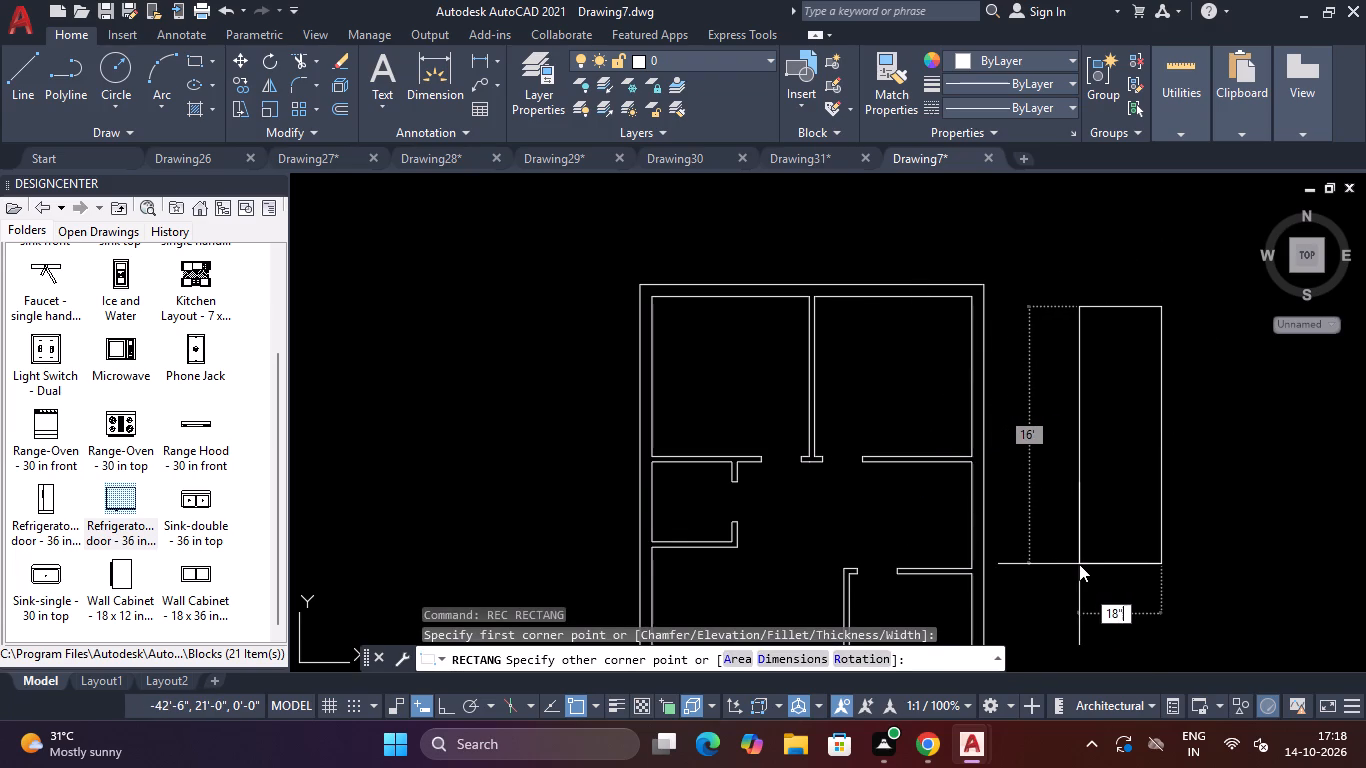
key(Tab)
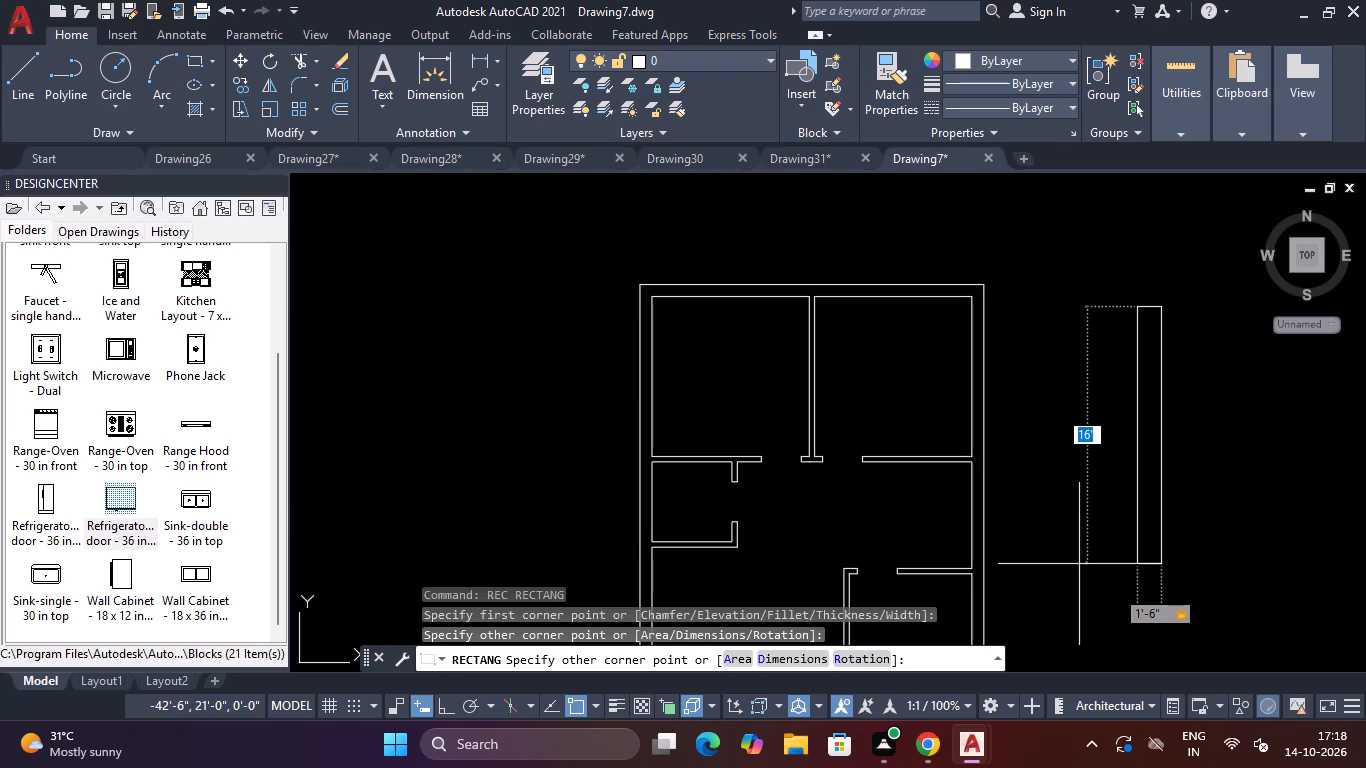
key(6)
key(apostrophe)
key(Return)
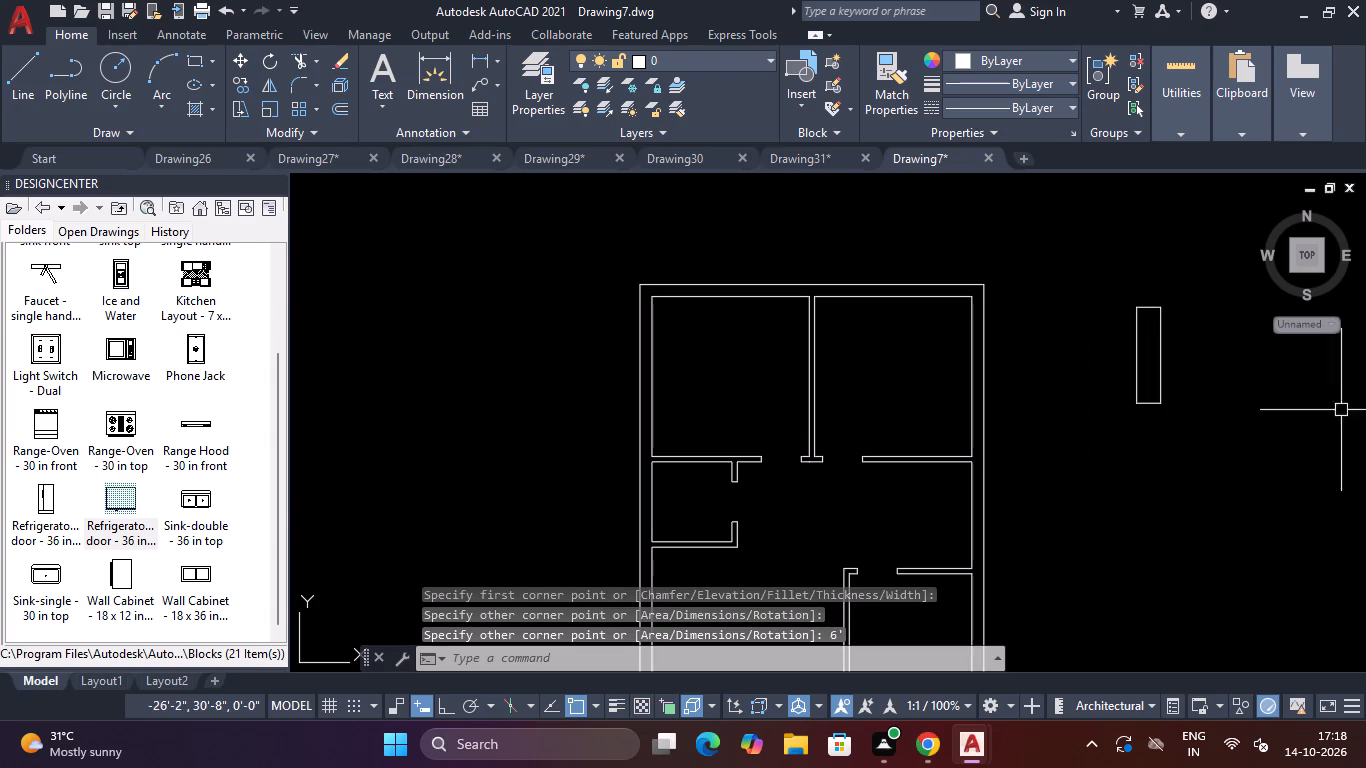
Explode the 18" by 6' rectangle east of the plan into separate lines.
scroll(1211, 321, up, 3)
scroll(1177, 343, down, 3)
scroll(1171, 363, up, 1)
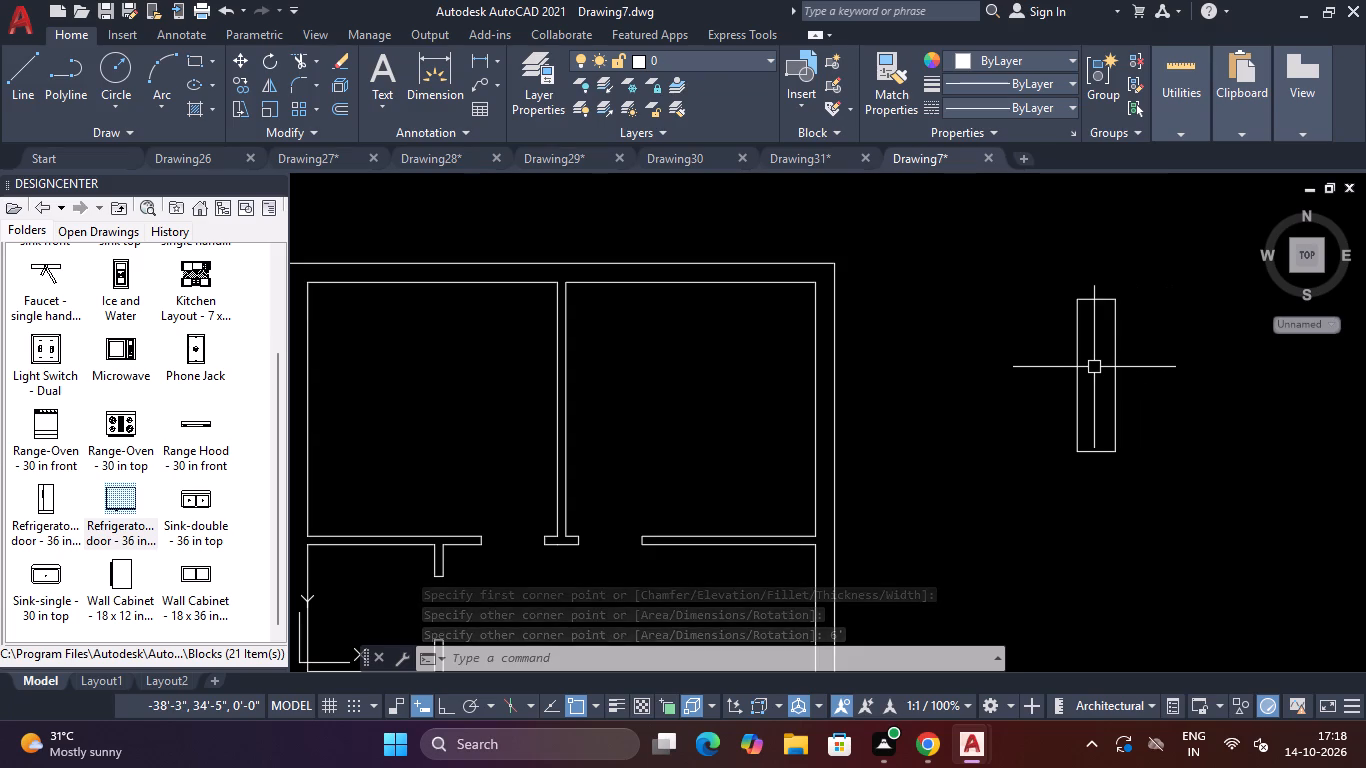
scroll(1094, 367, up, 2)
click(1164, 236)
click(1114, 294)
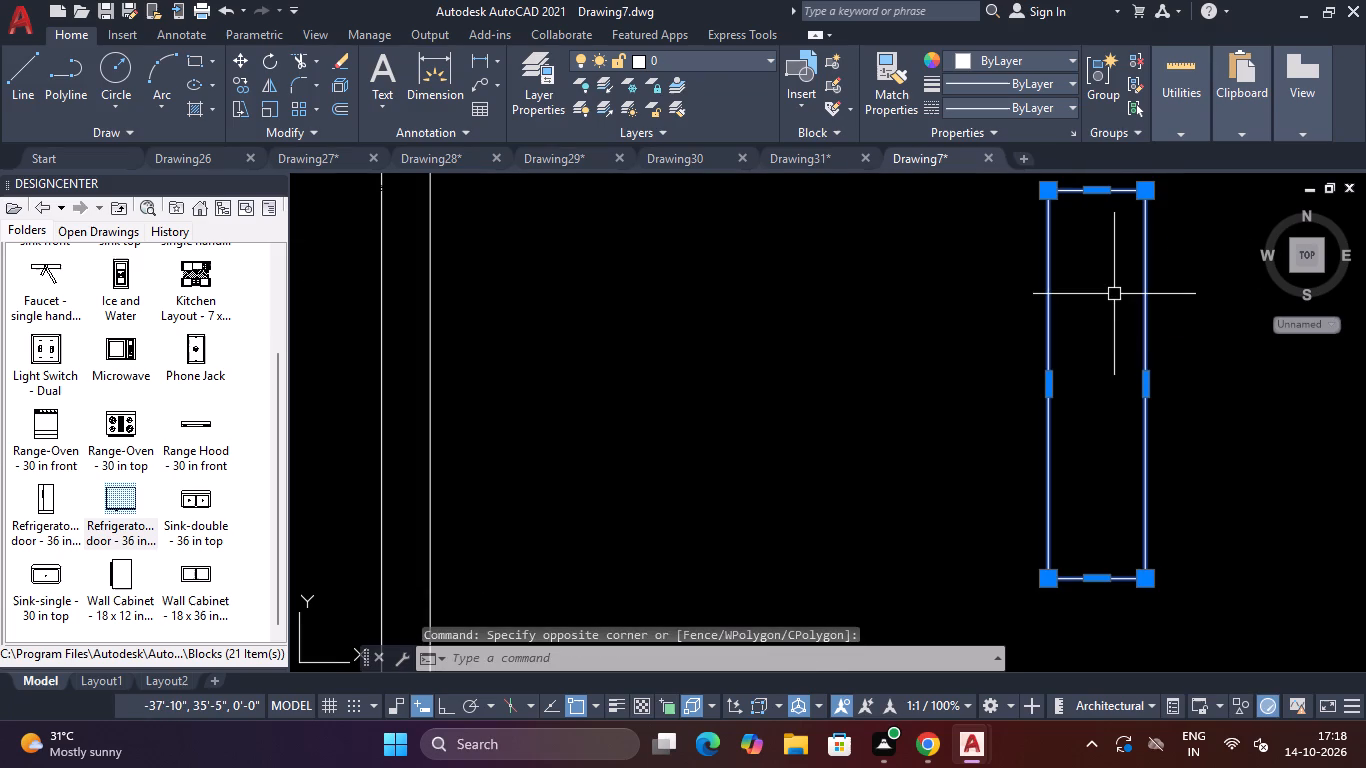
text(EXP)
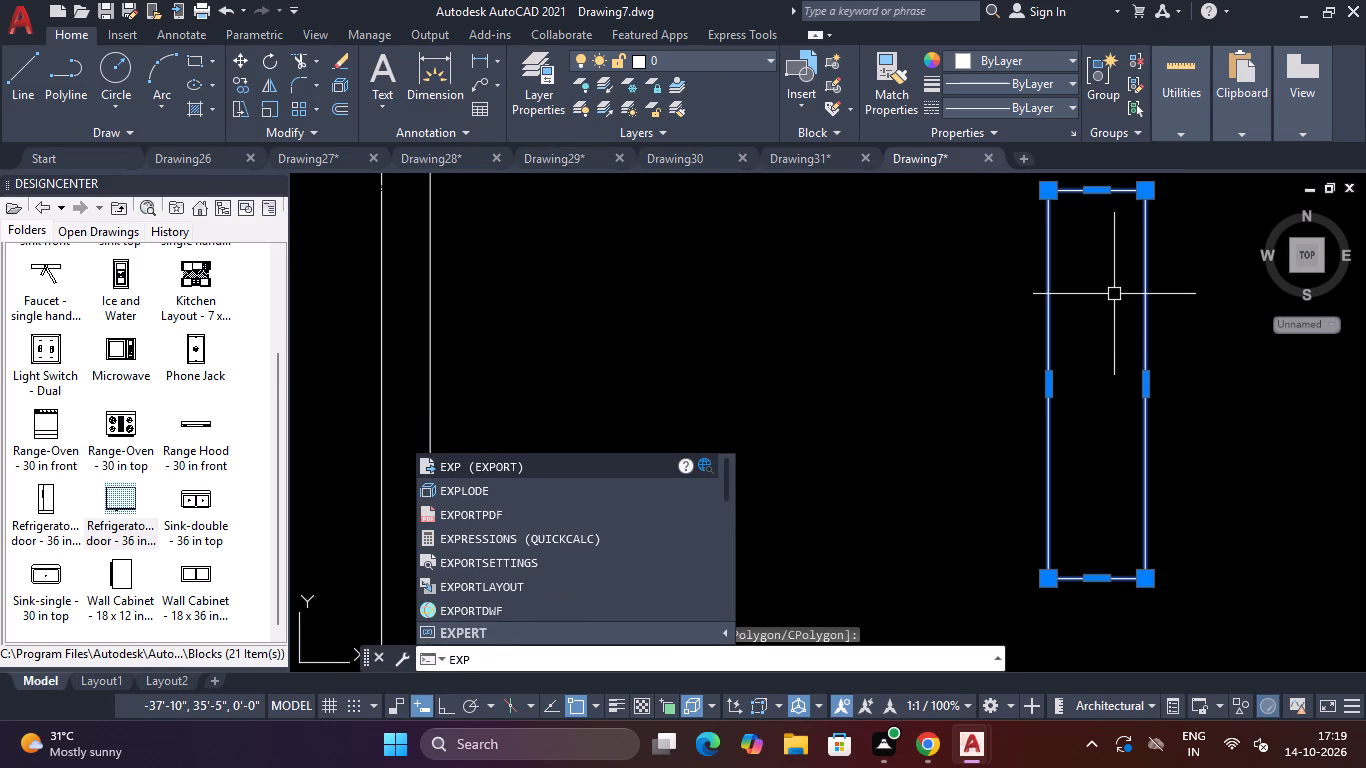
key(Down)
key(Return)
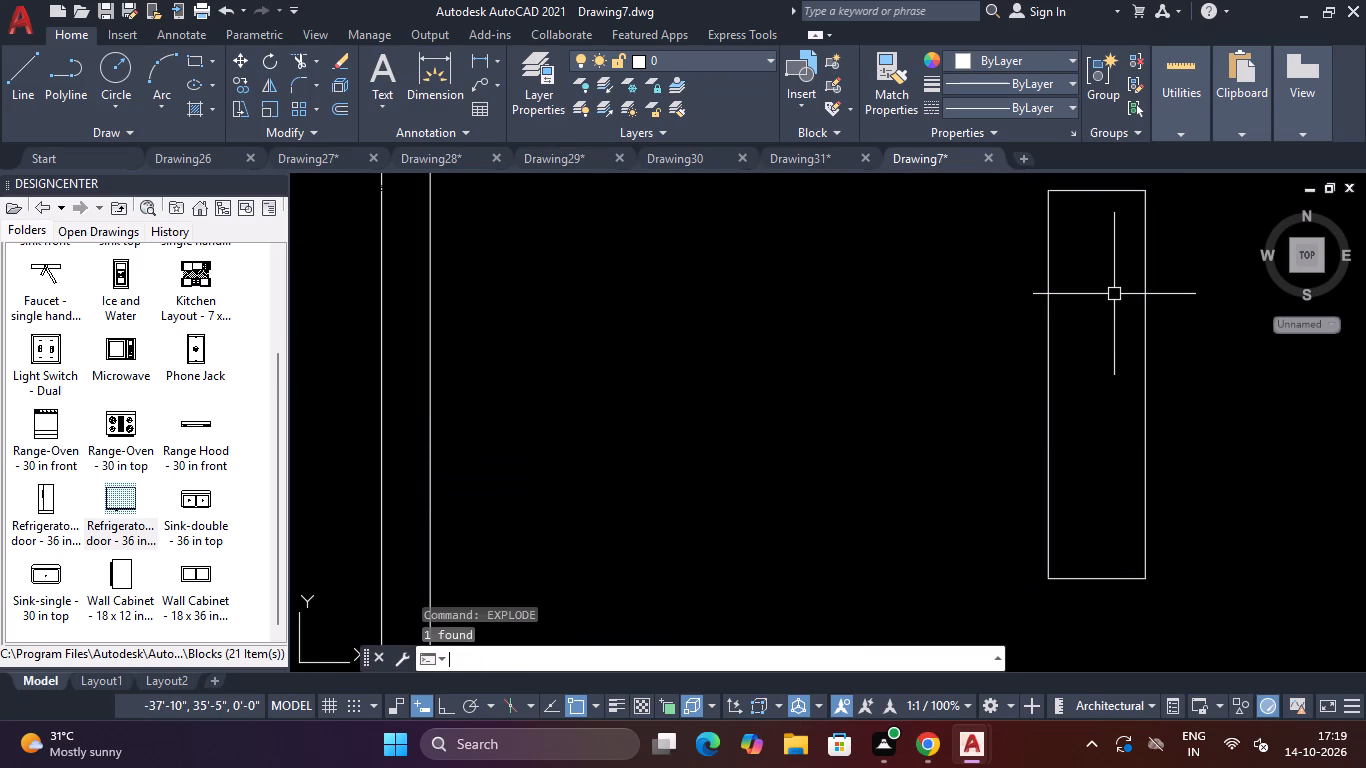
Draw a vertical centre line in the exploded rectangle from the midpoint of its north edge to the midpoint of its south edge.
text(L)
key(space)
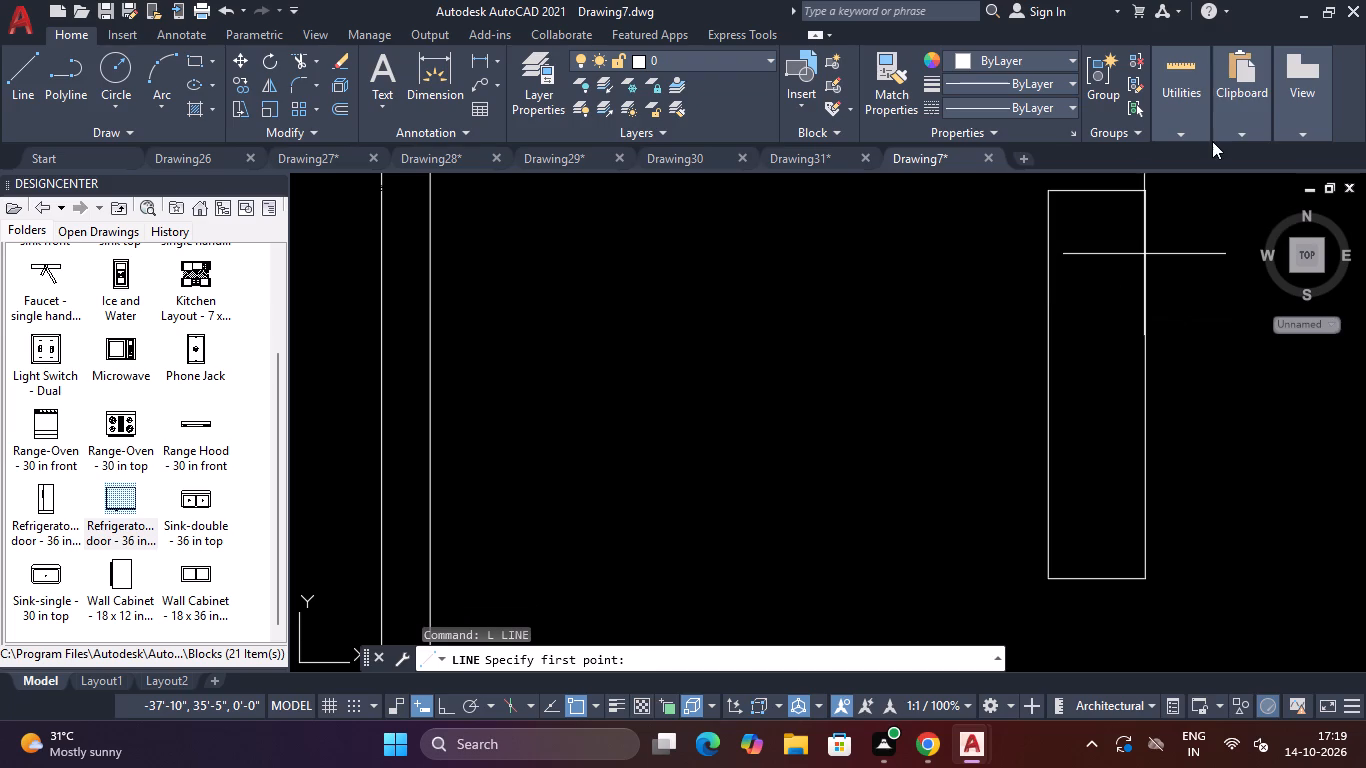
click(1094, 193)
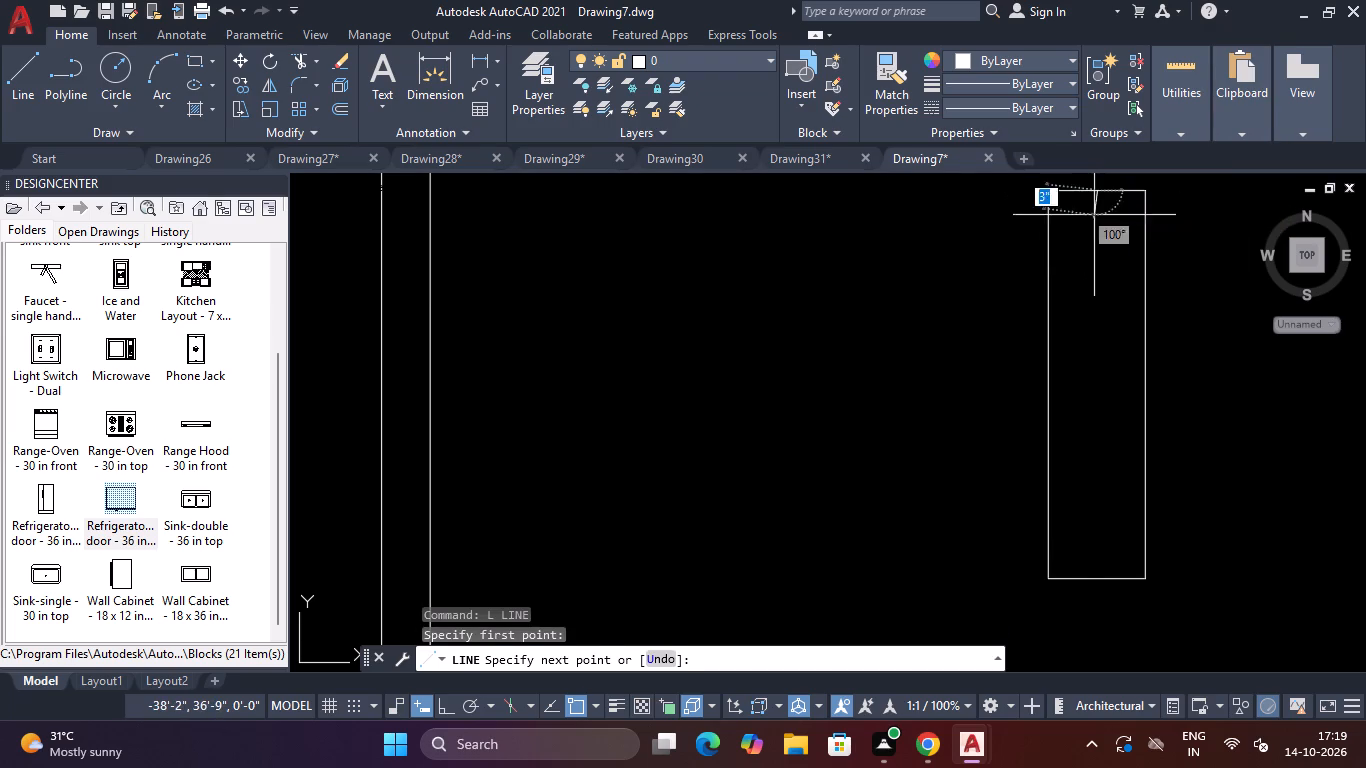
click(1100, 579)
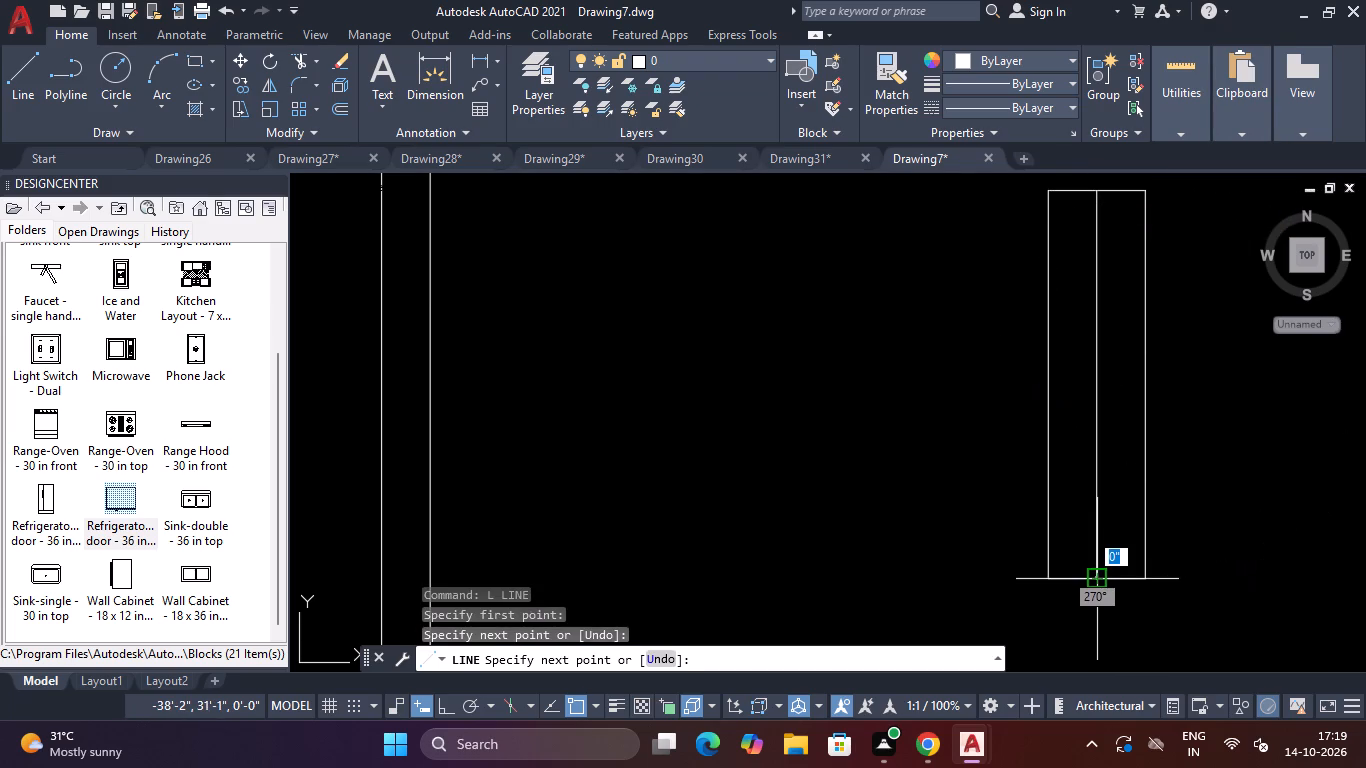
key(Escape)
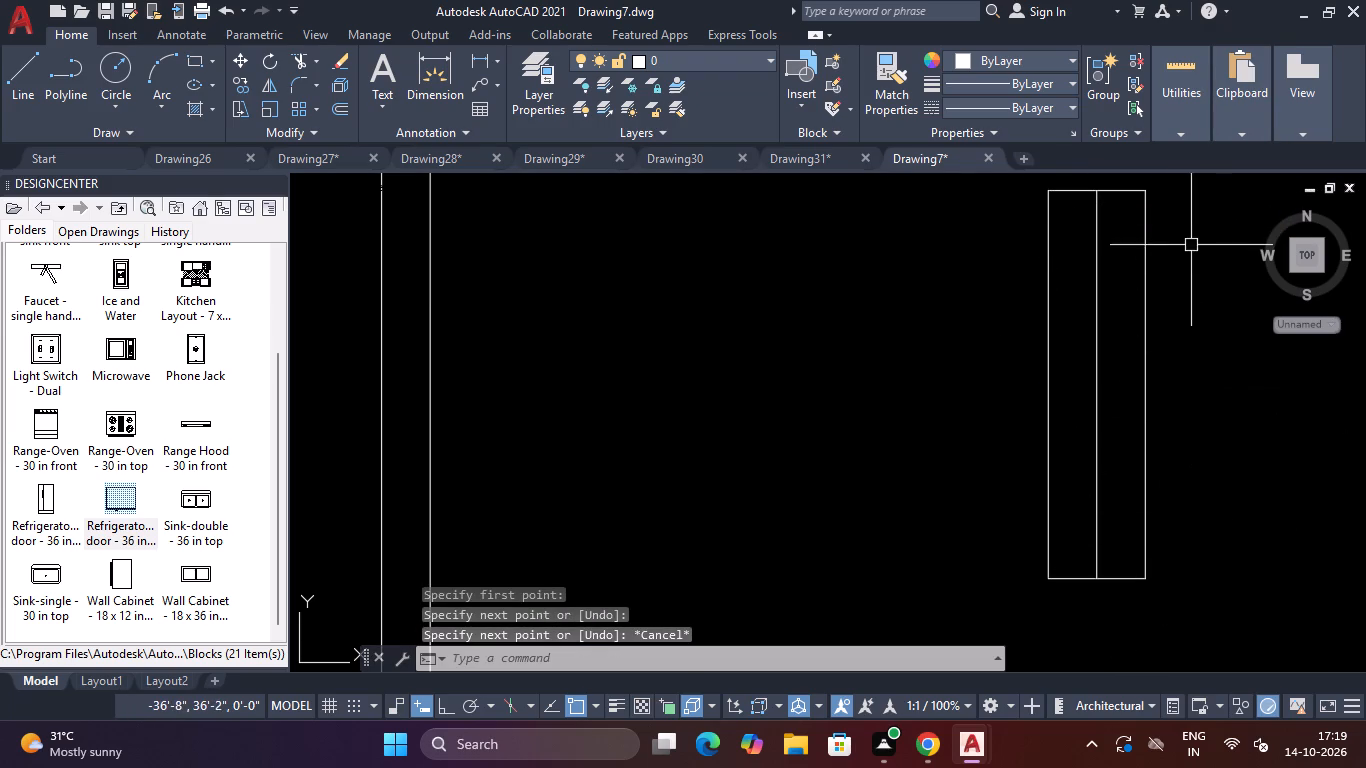
Copy the rectangle's north edge as a 15-item array fitted down to its southeast corner.
scroll(1122, 205, up, 1)
scroll(1118, 196, down, 3)
scroll(1108, 181, up, 2)
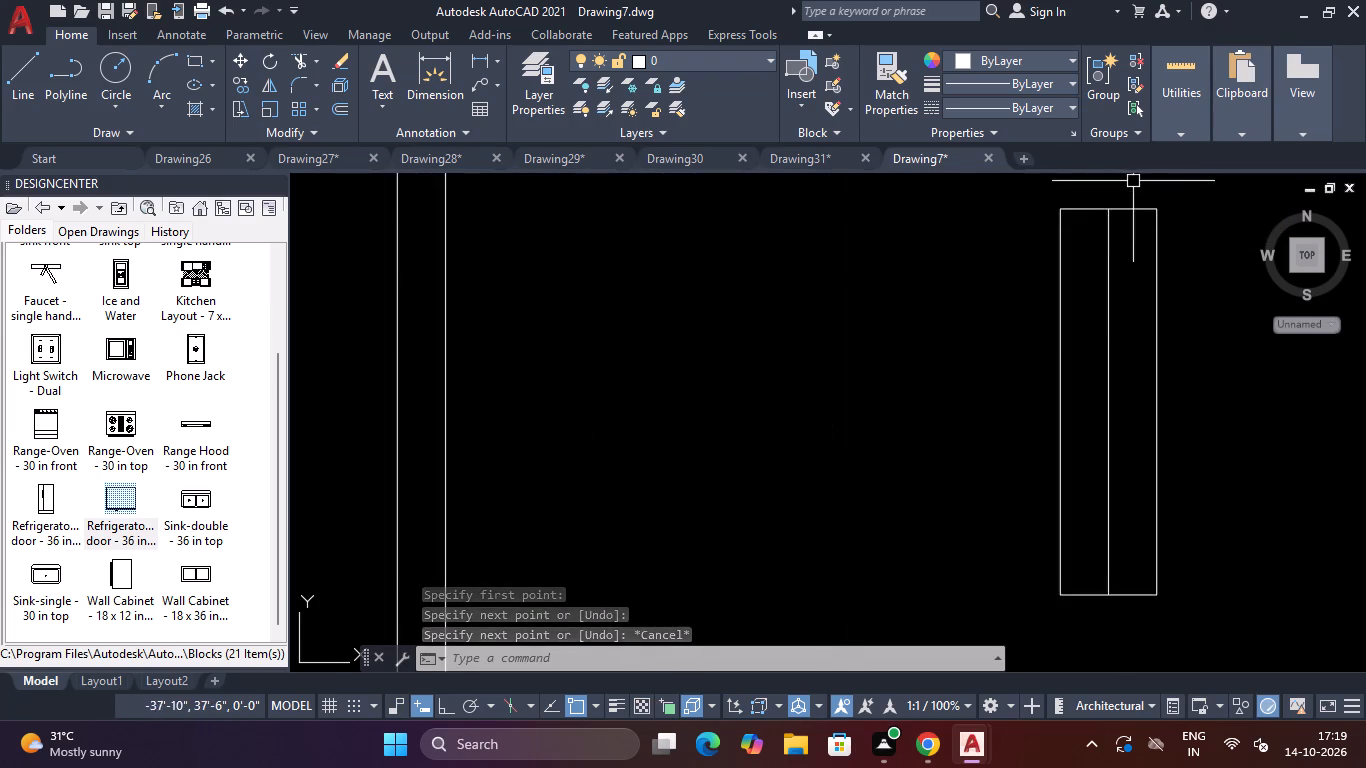
click(1144, 196)
click(1137, 218)
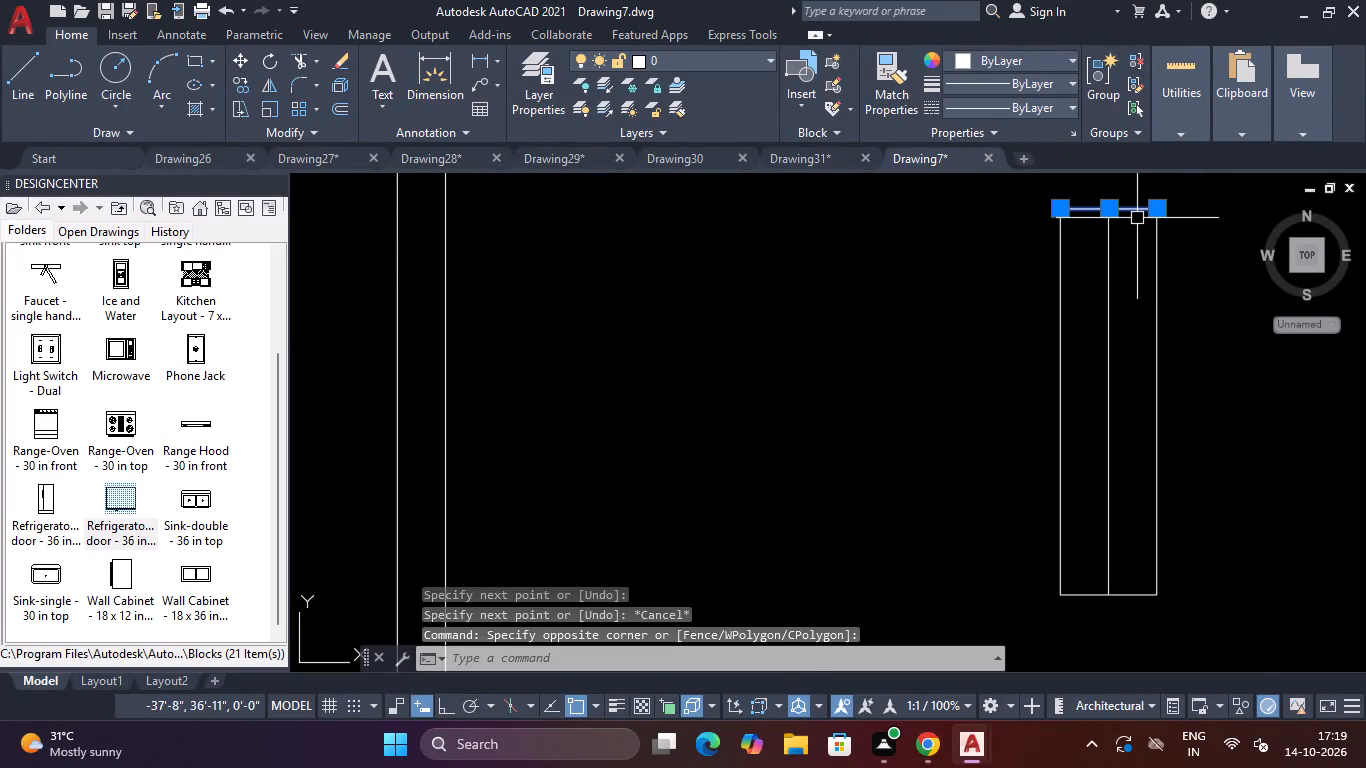
text(CO)
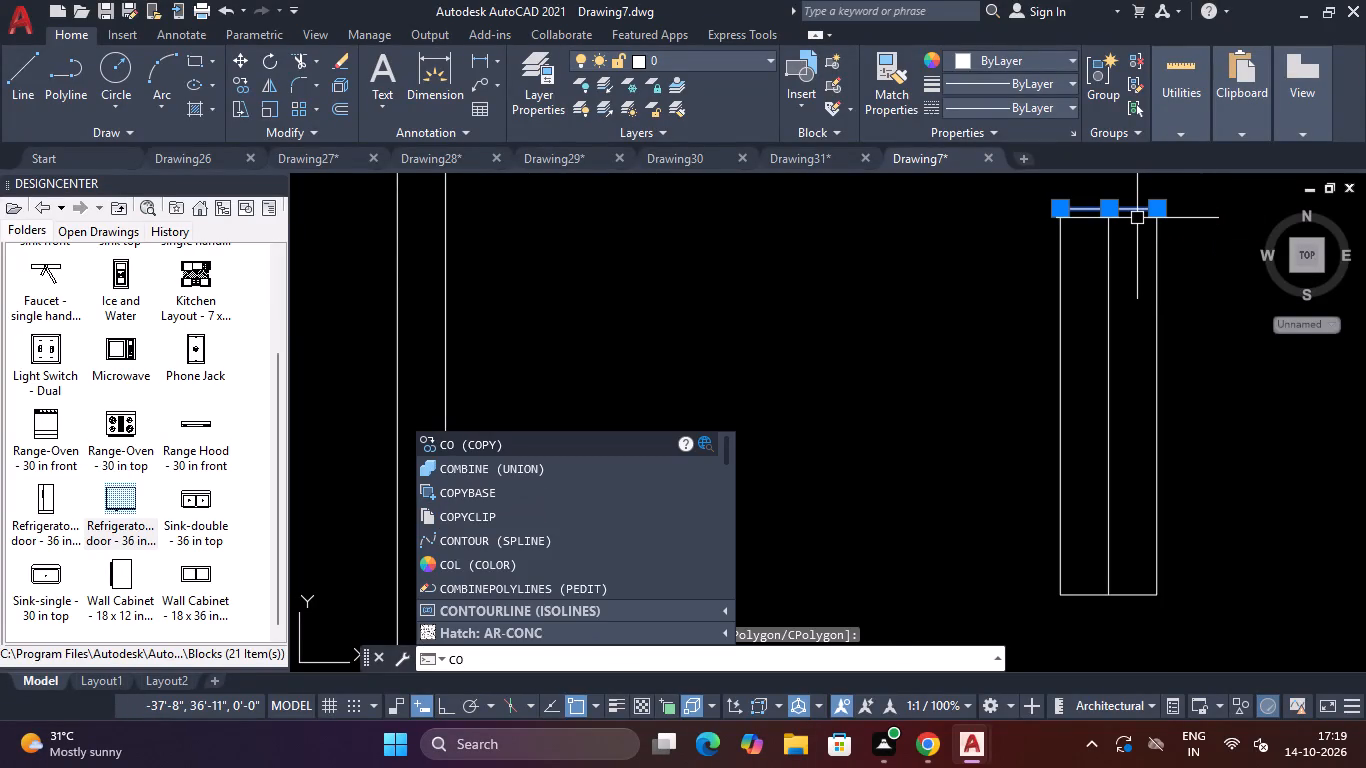
key(Return)
click(1160, 208)
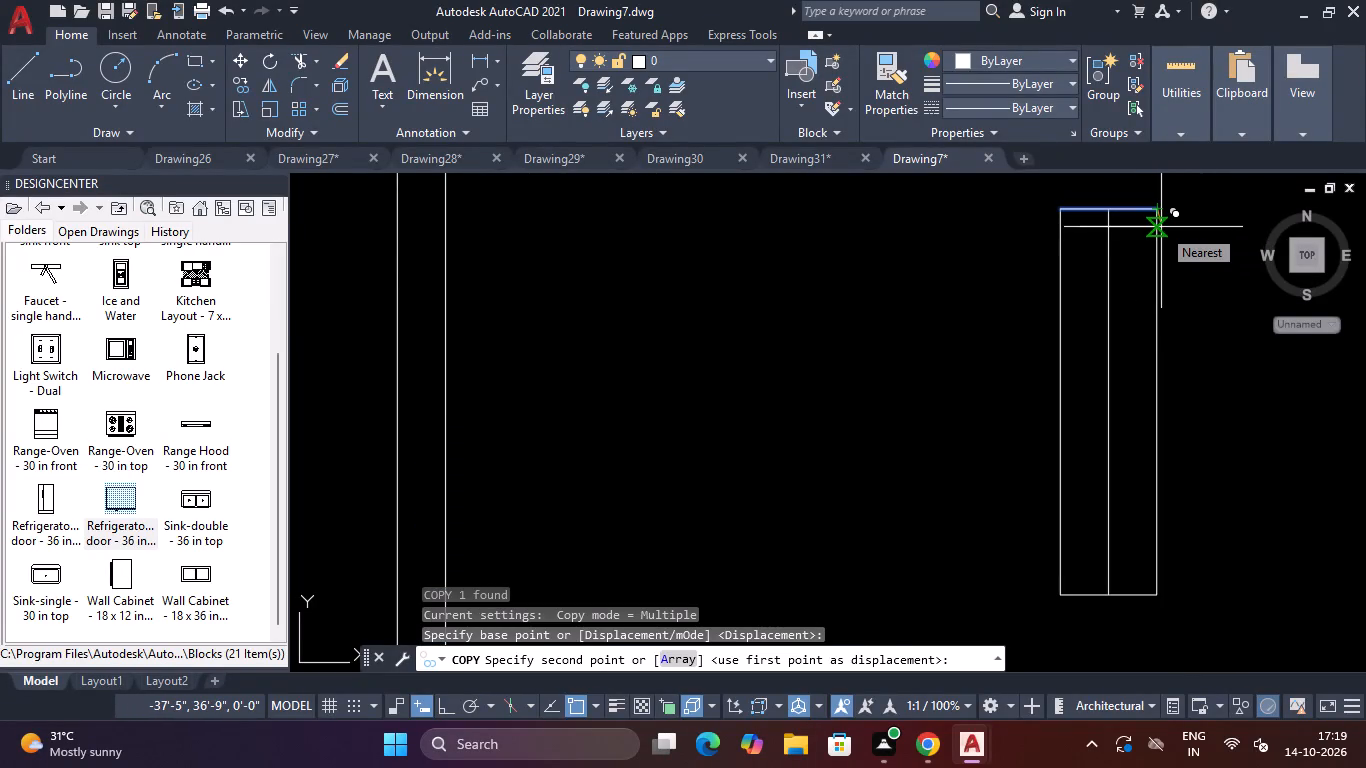
text(A)
key(space)
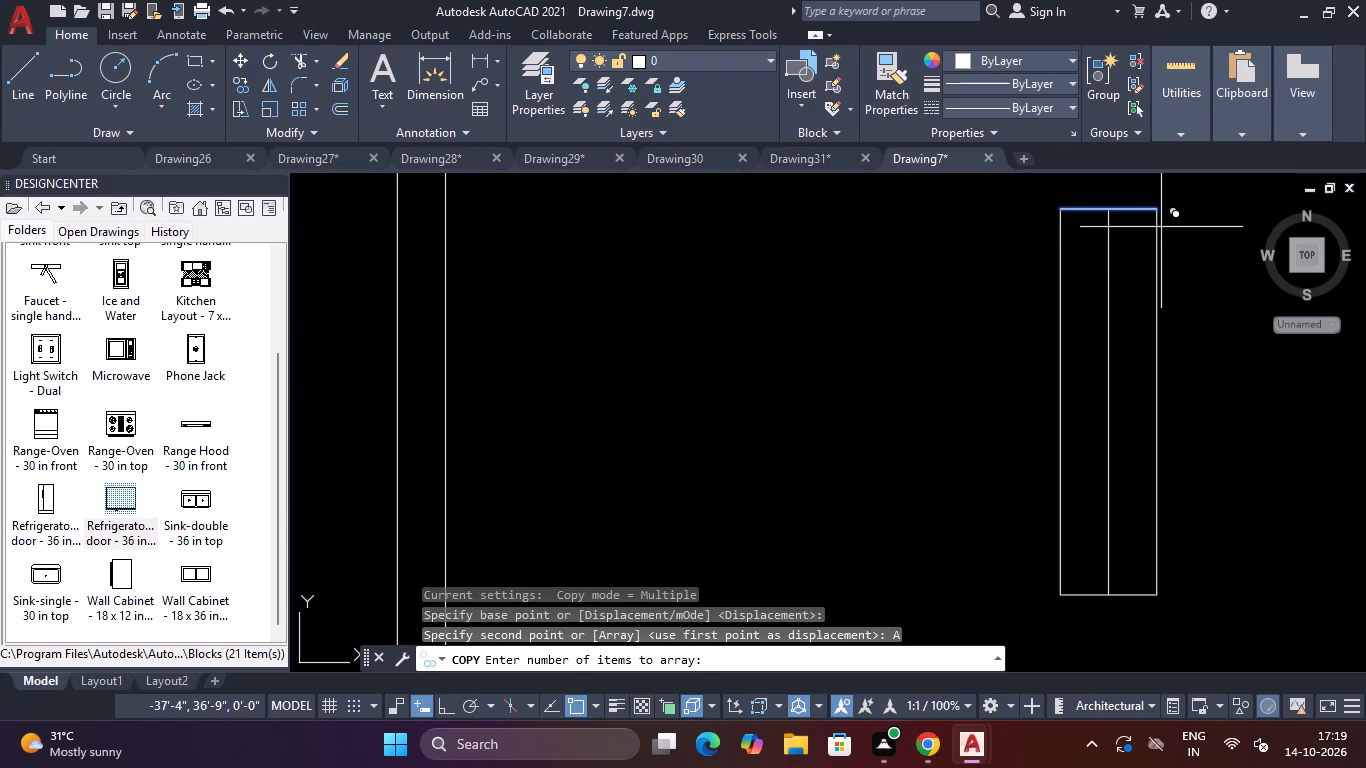
key(5)
key(BackSpace)
text(15)
key(Return)
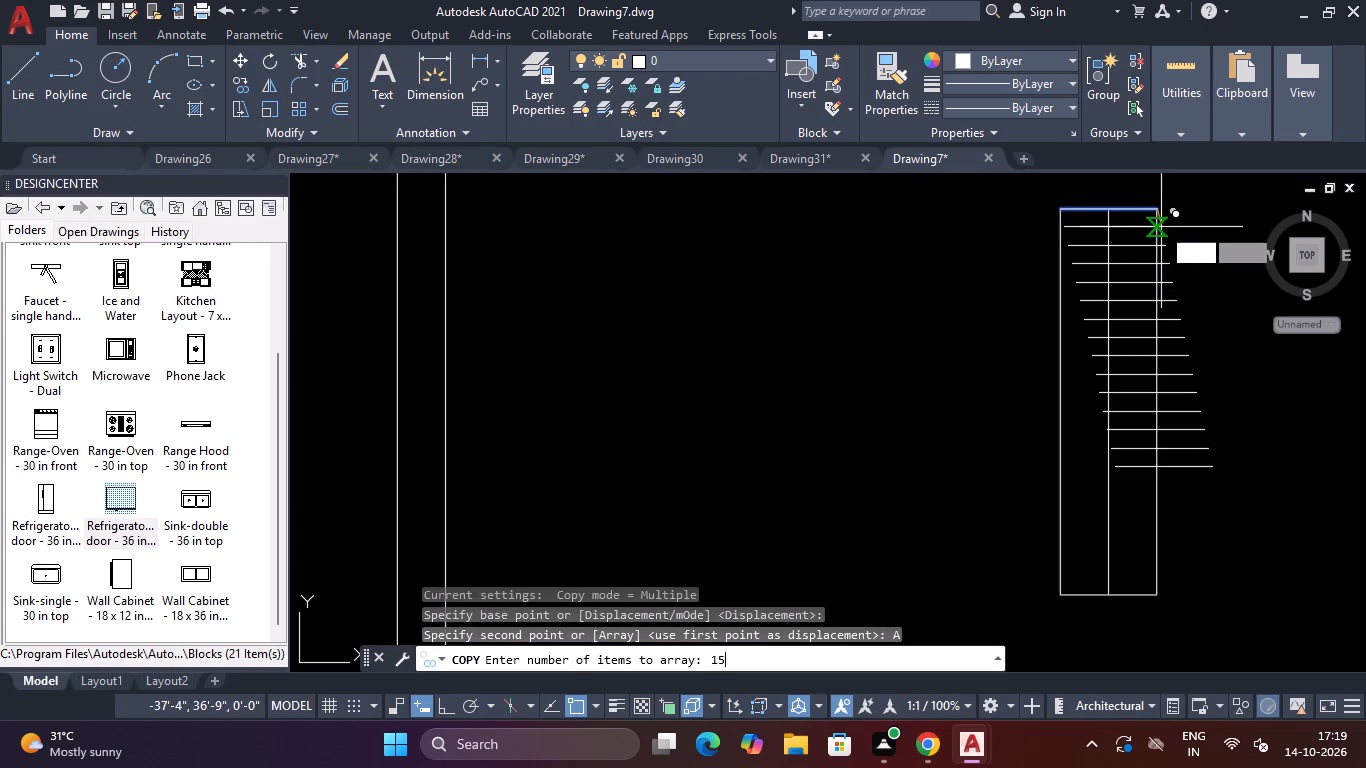
text(F)
key(space)
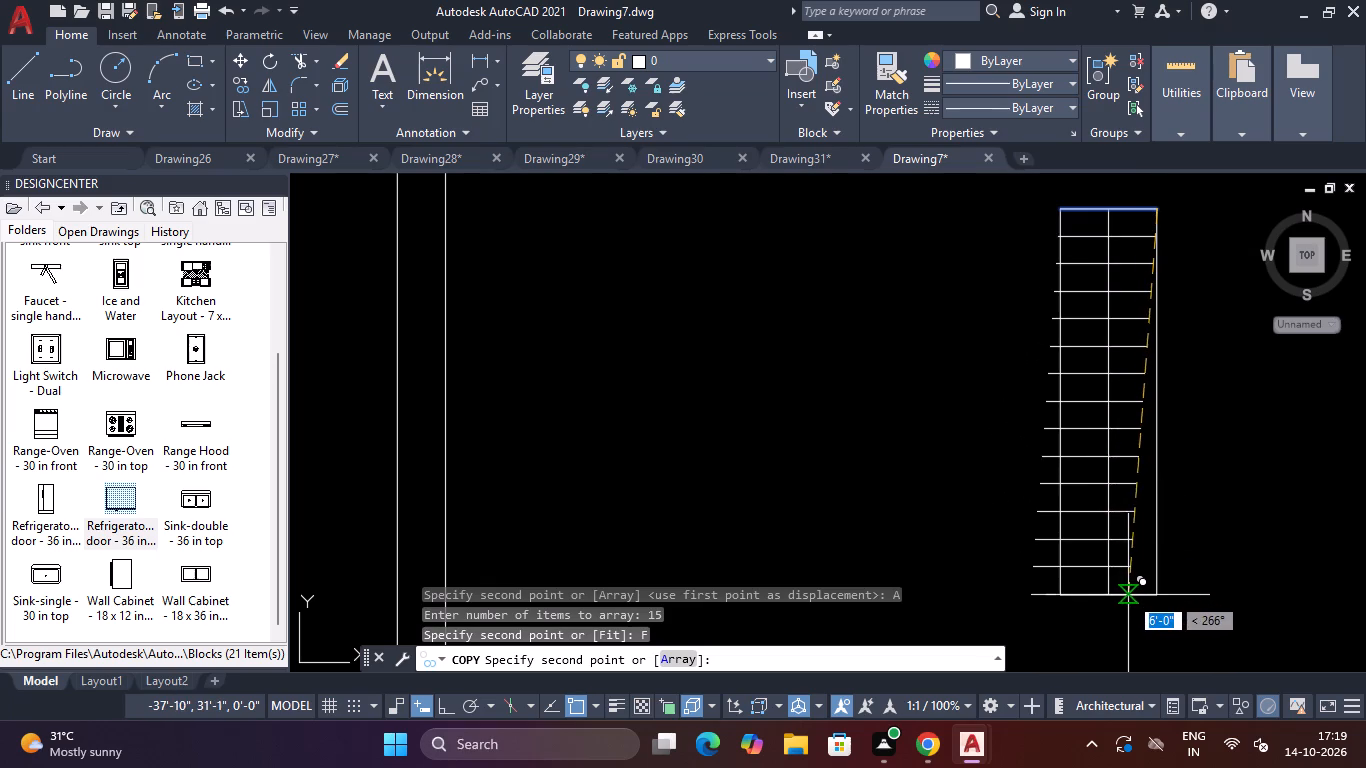
click(1155, 597)
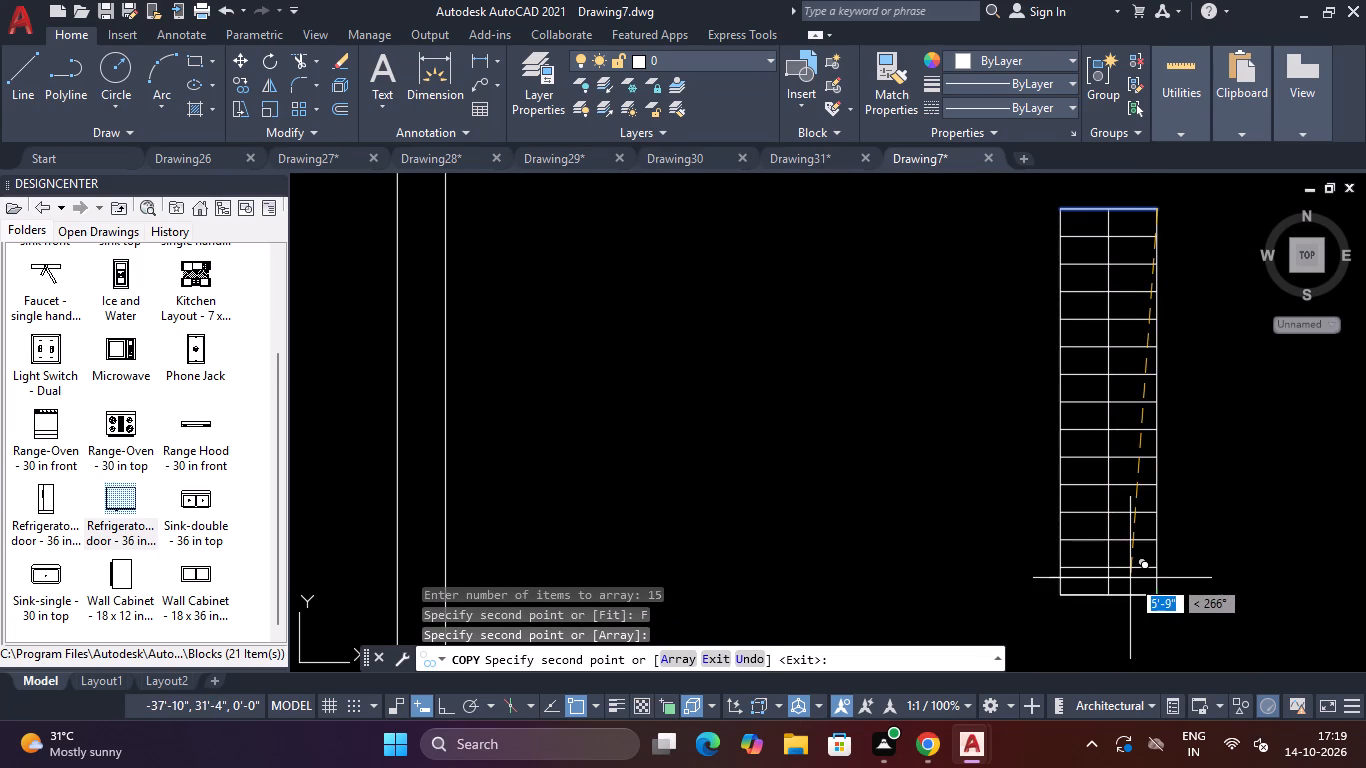
key(Escape)
Offset both long sides of the rectangle 2" inward.
text(O)
key(space)
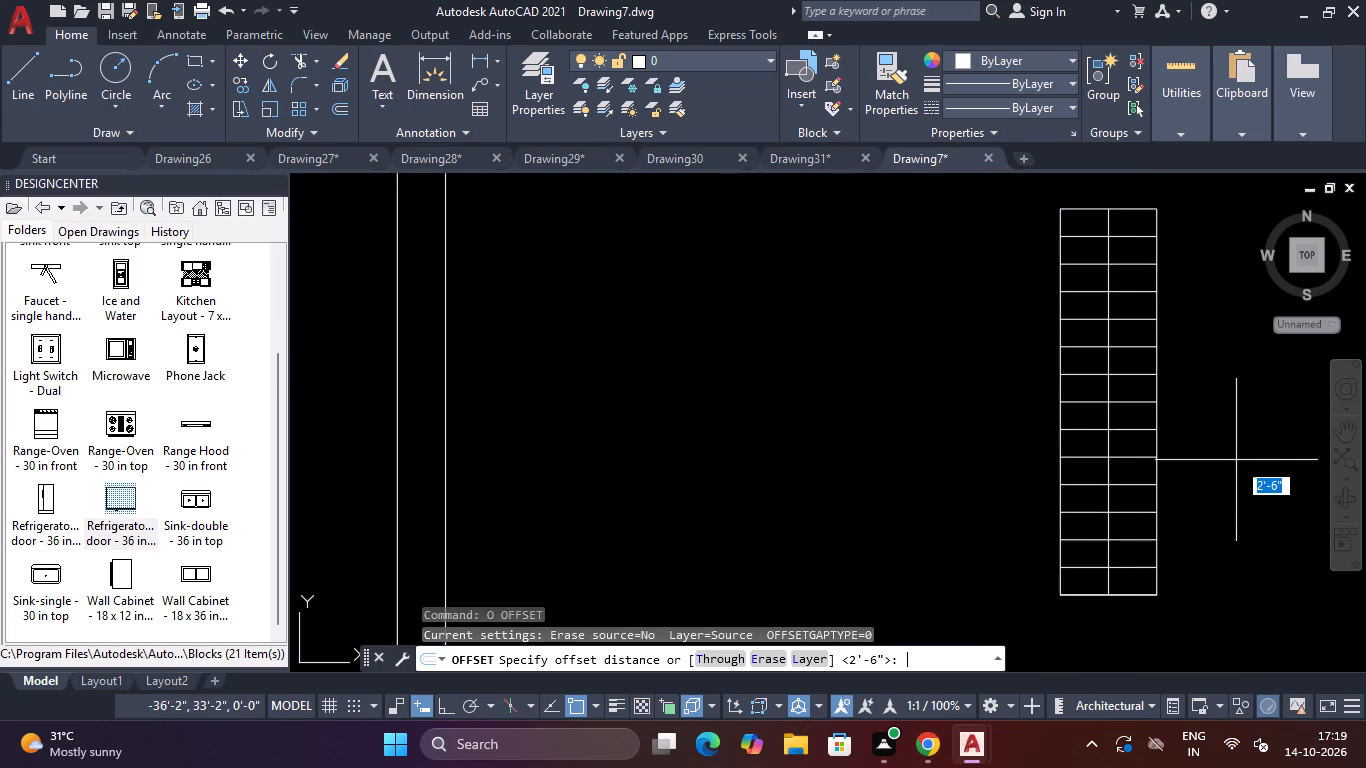
text(2")
key(Return)
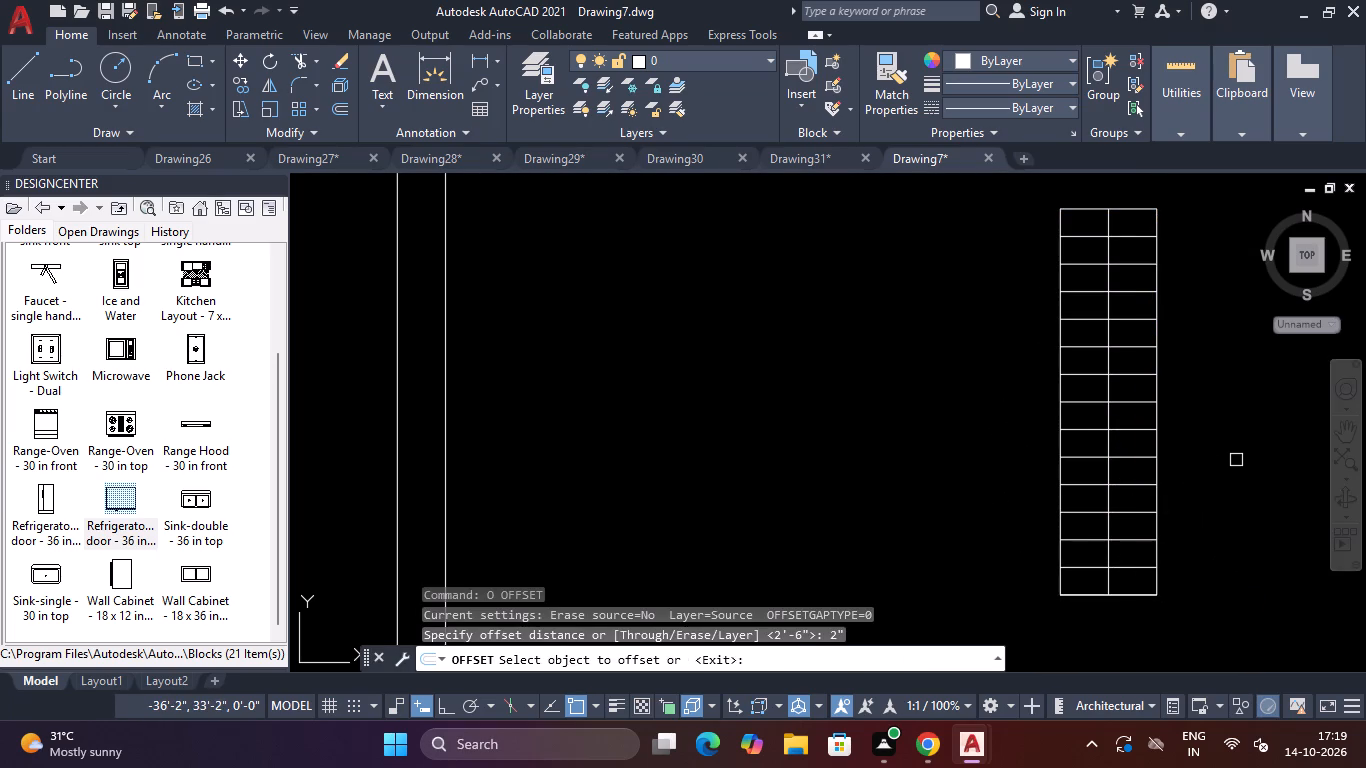
click(1154, 447)
click(1140, 449)
click(1056, 448)
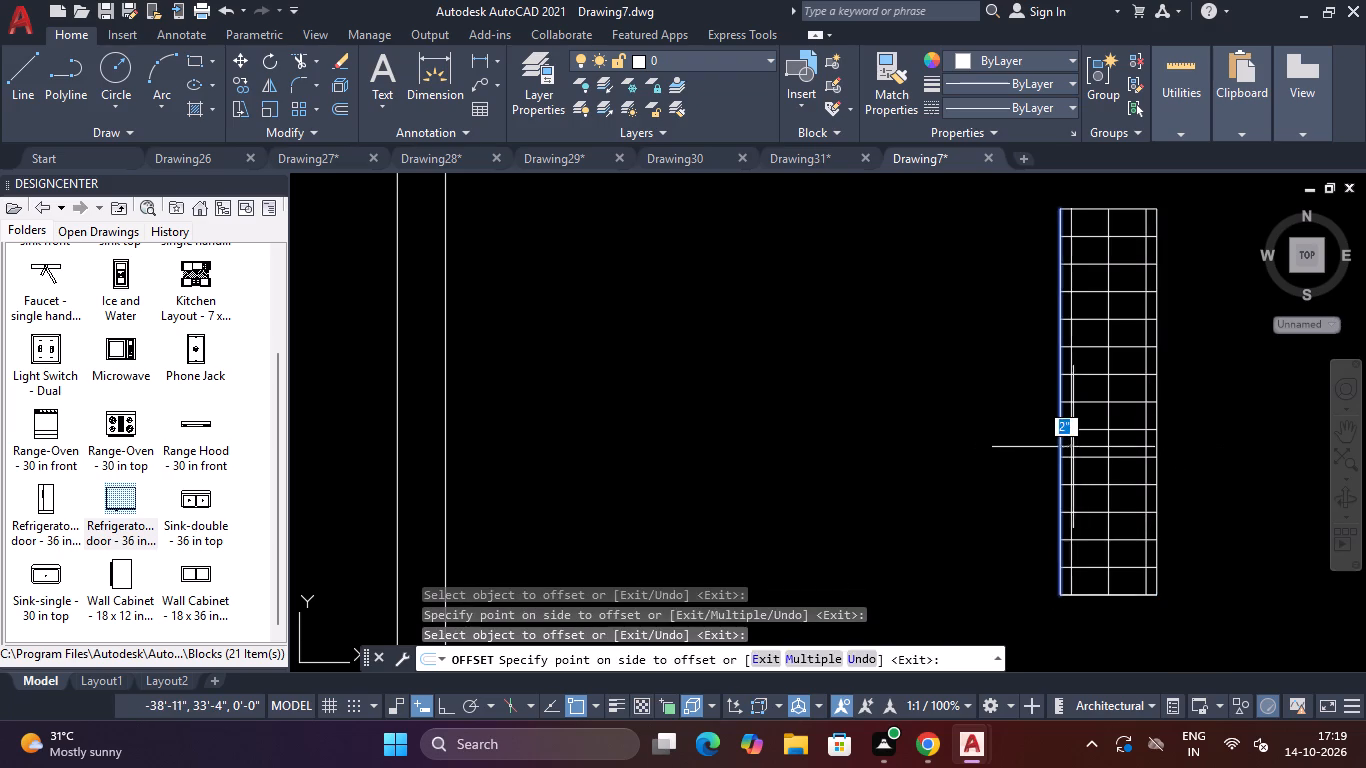
click(1084, 447)
key(Escape)
key(Escape)
Trim the inner cross lines out of the 2" strip along the rectangle's west side.
text(TR)
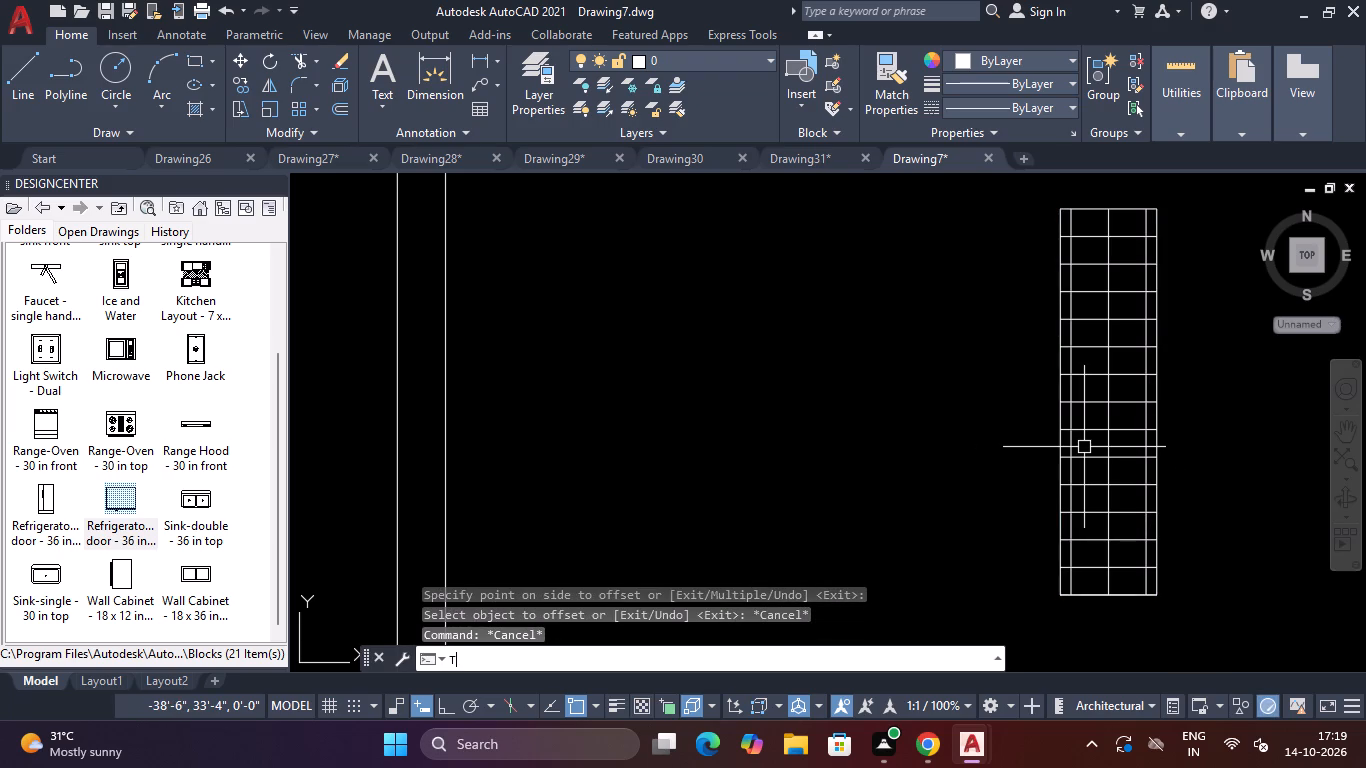
key(space)
scroll(1068, 207, up, 3)
click(1062, 236)
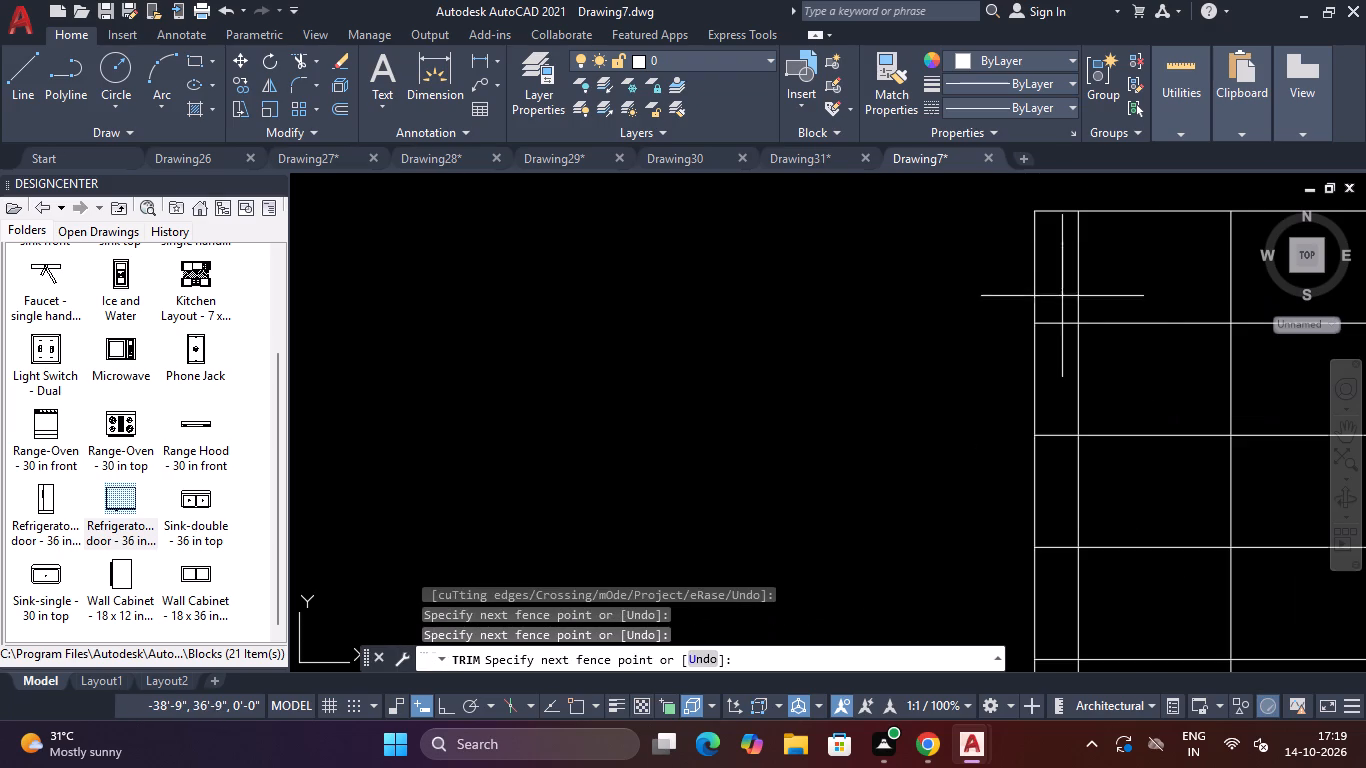
scroll(1060, 308, down, 3)
scroll(1056, 389, down, 2)
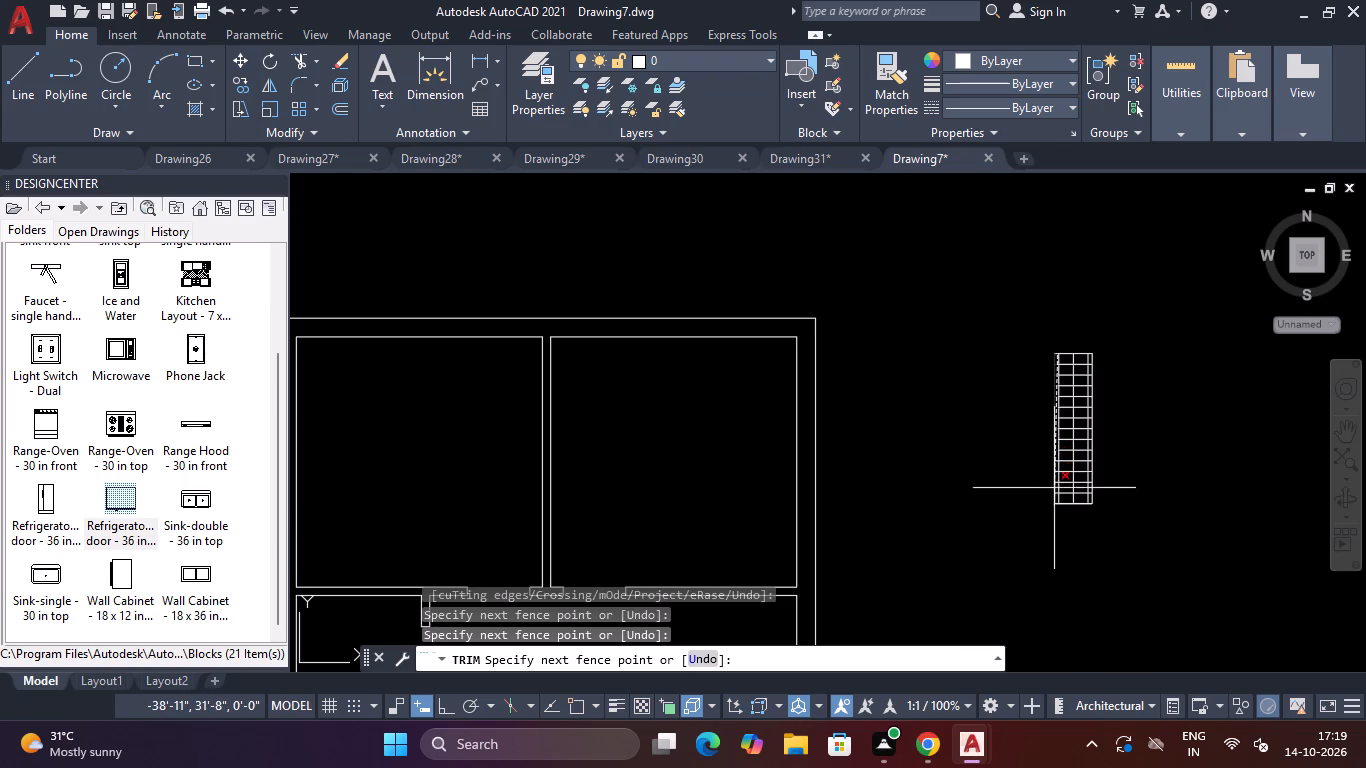
scroll(1054, 488, up, 3)
click(1063, 525)
Trim the inner cross lines out of the 2" strip along the rectangle's east side.
scroll(1080, 514, down, 2)
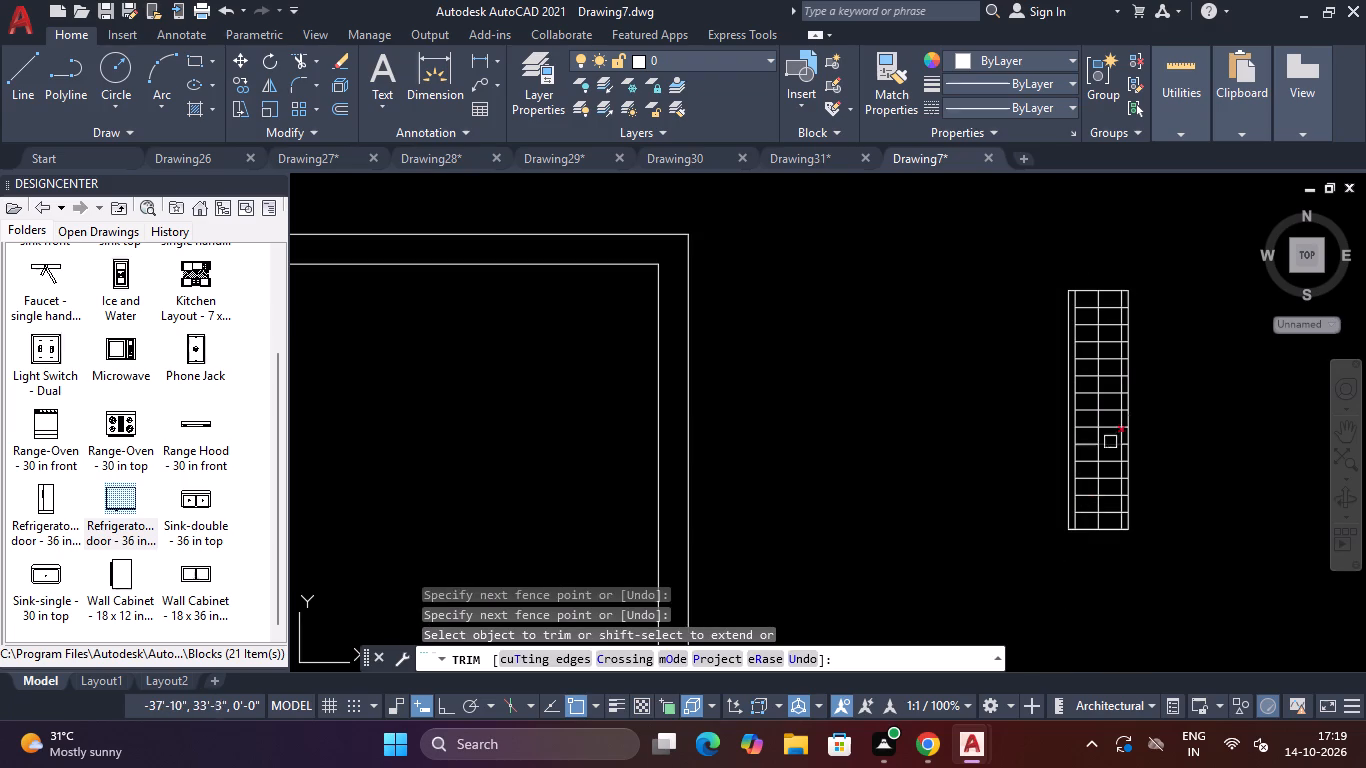
scroll(1138, 290, up, 3)
click(1083, 325)
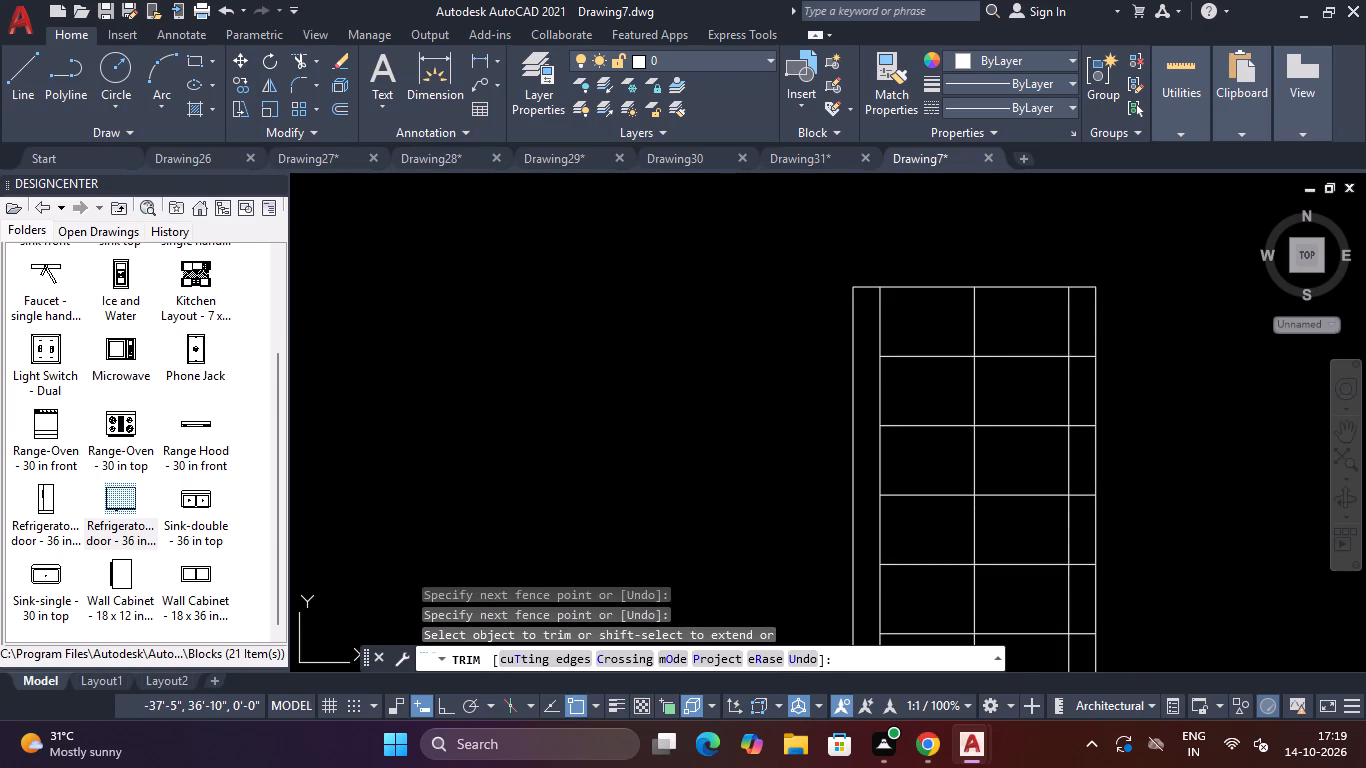
scroll(1084, 325, down, 4)
scroll(1081, 476, up, 4)
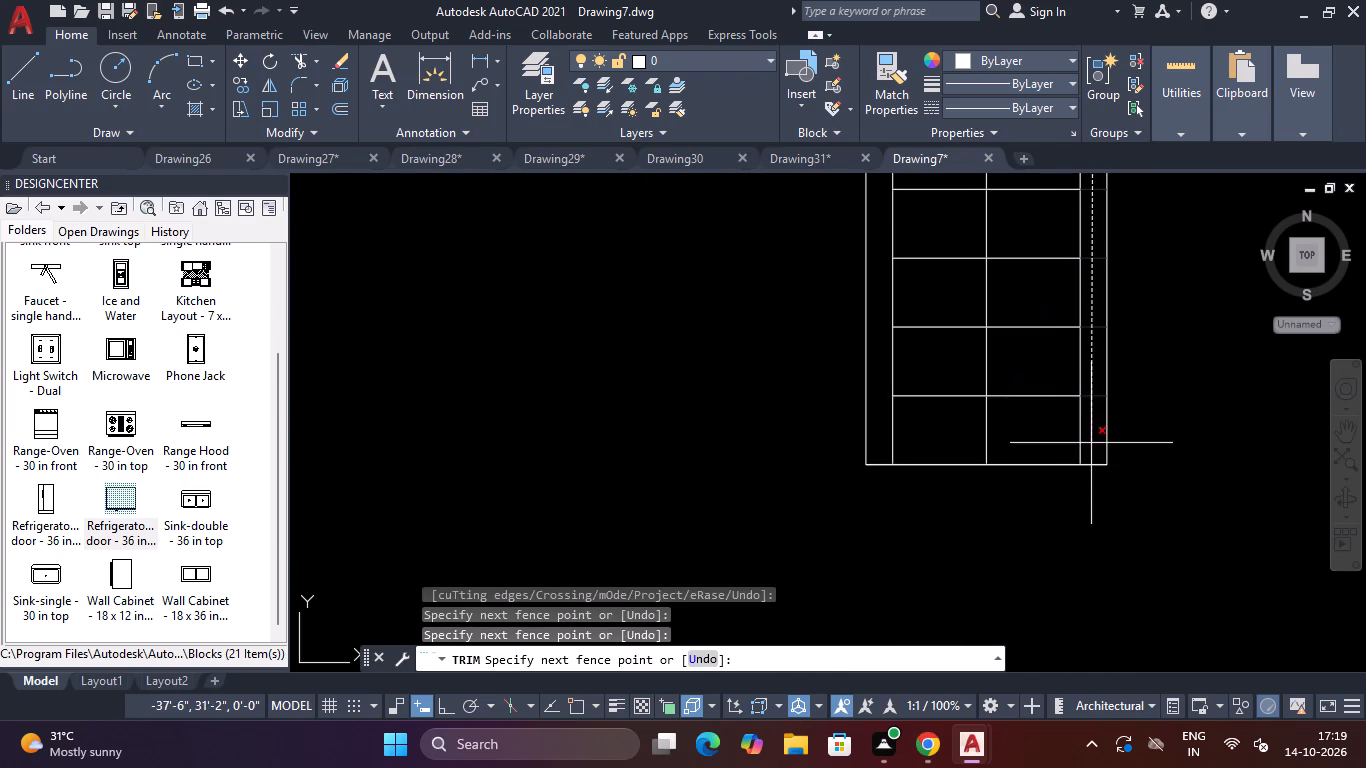
click(1091, 443)
scroll(1093, 442, down, 4)
scroll(1084, 269, up, 4)
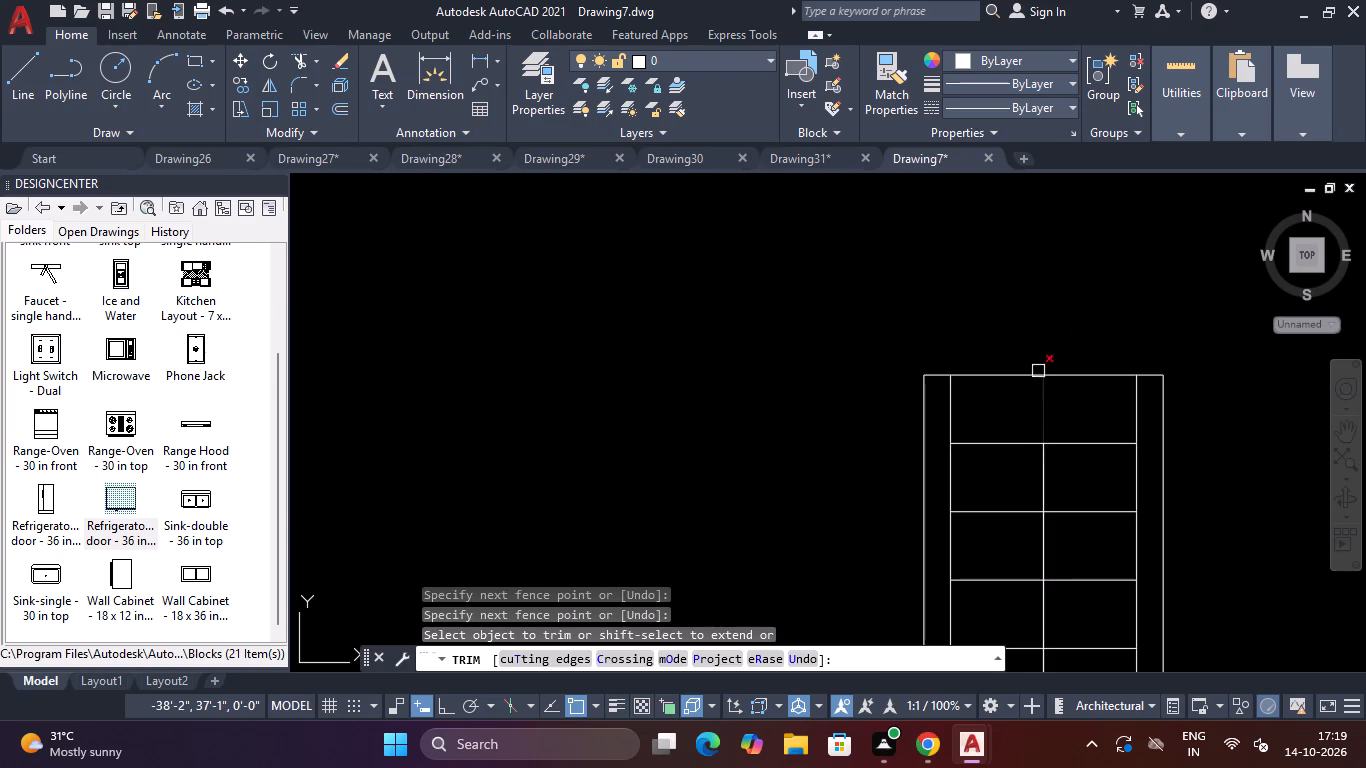
key(Escape)
key(Escape)
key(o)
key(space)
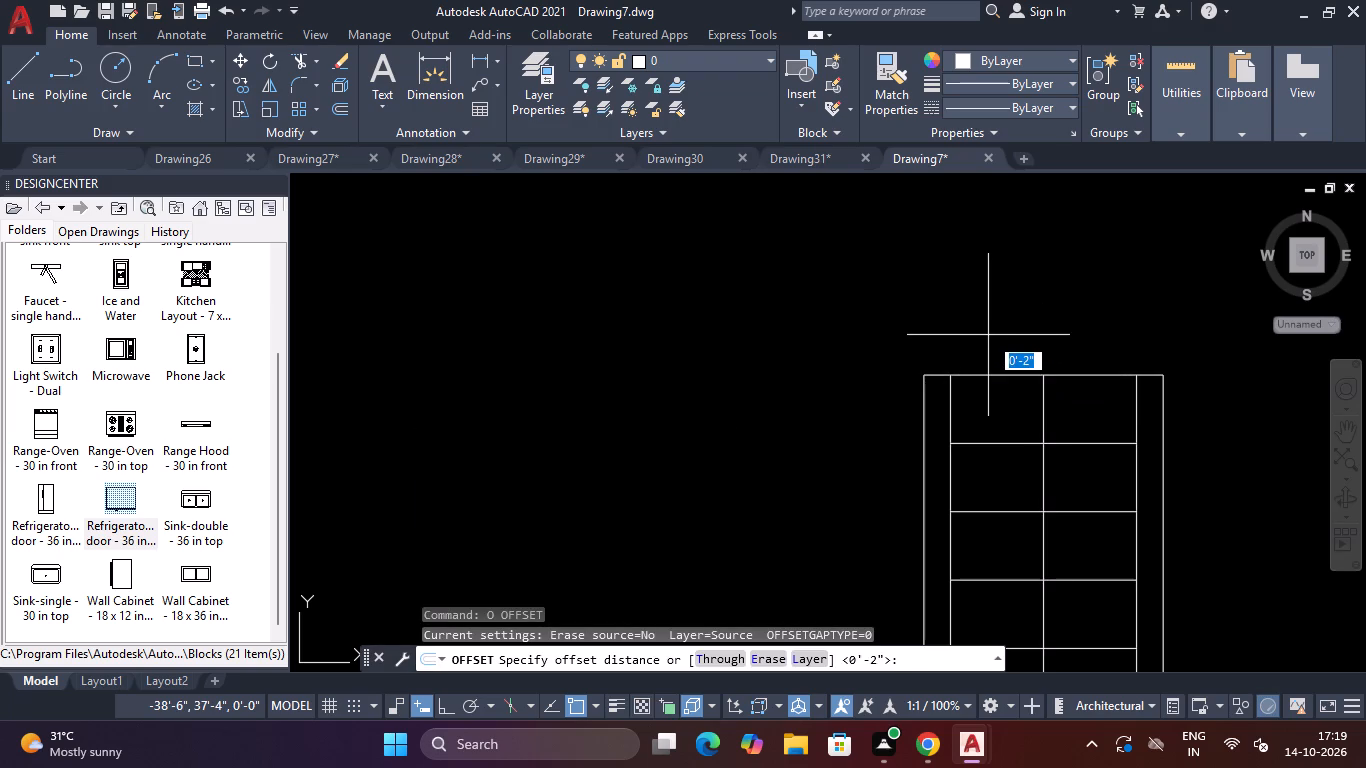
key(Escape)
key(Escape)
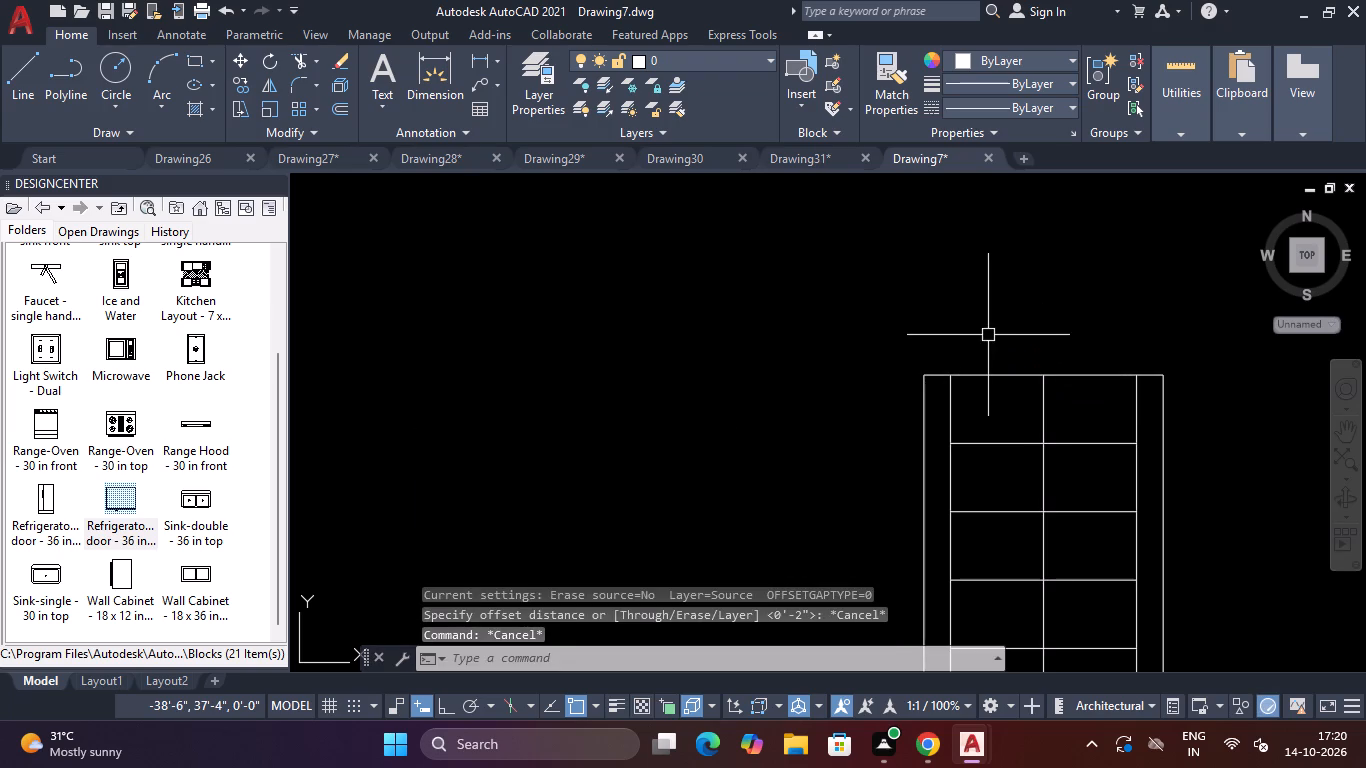
Trim the centre line and both inner side lines out of the rectangle's northernmost and southernmost bays.
text(TR)
key(space)
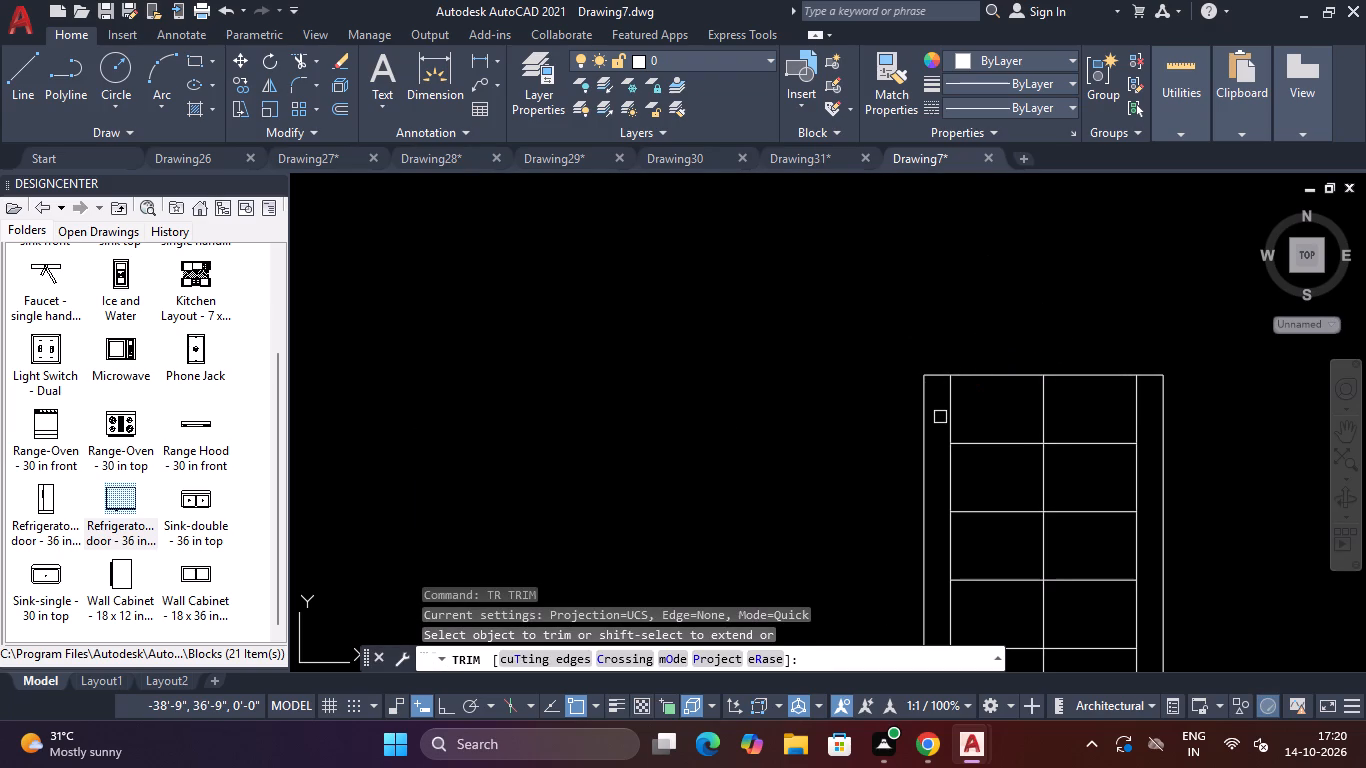
click(941, 410)
click(1142, 400)
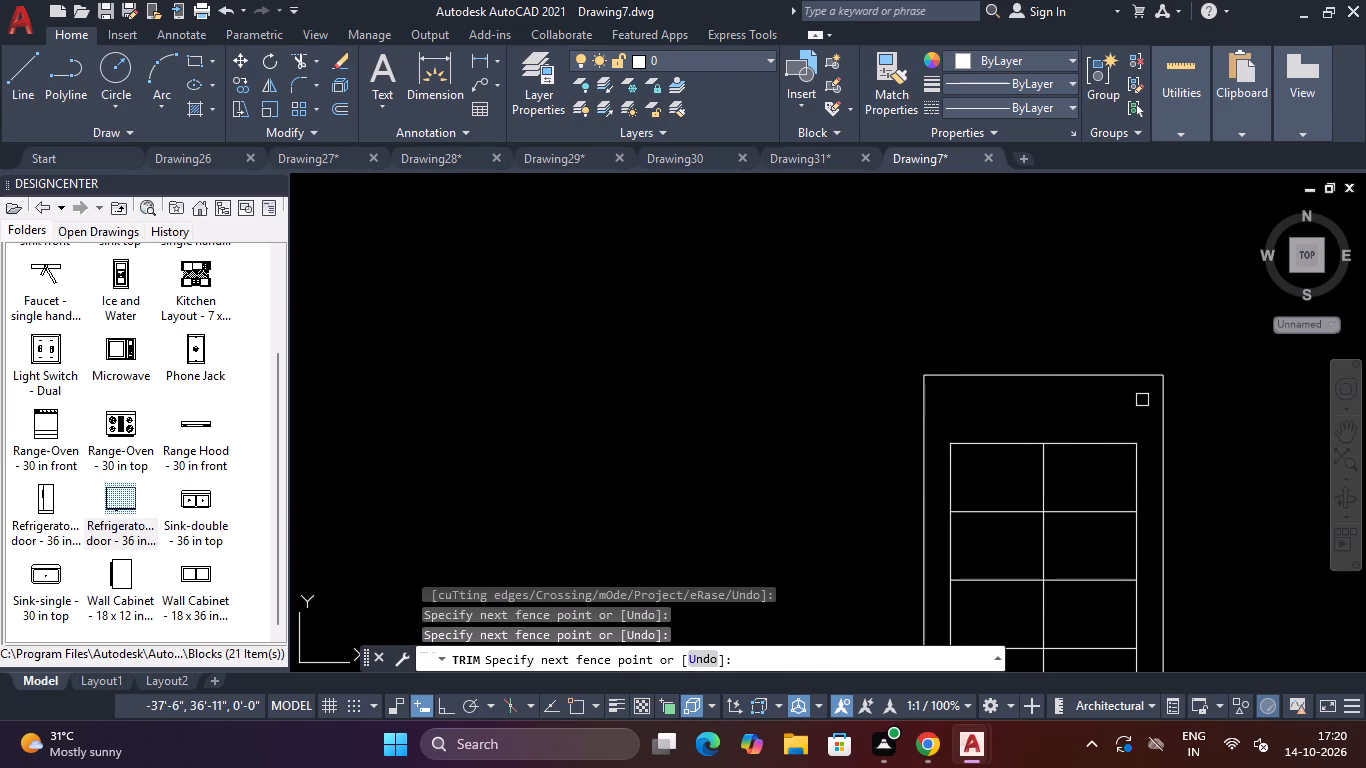
scroll(1144, 411, down, 4)
scroll(1141, 565, up, 4)
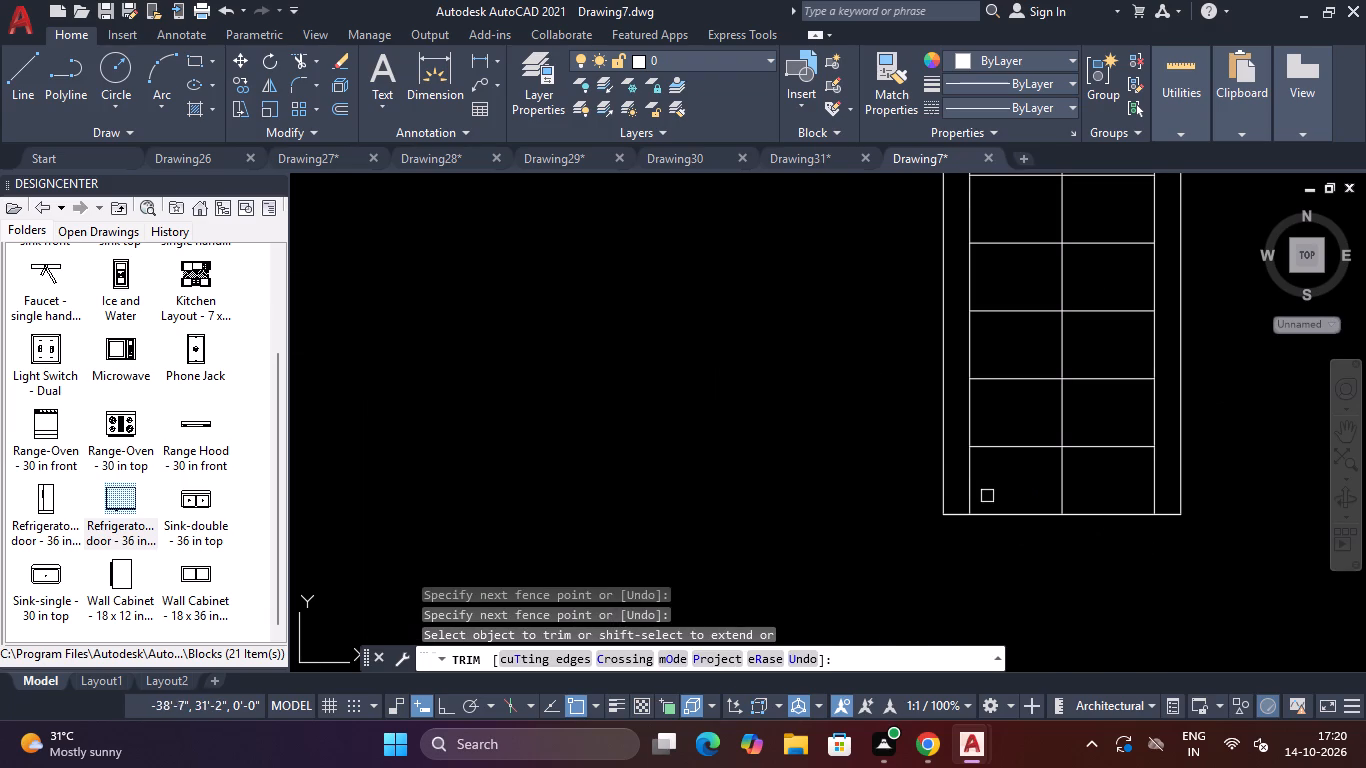
drag(956, 483, 967, 483)
click(1166, 470)
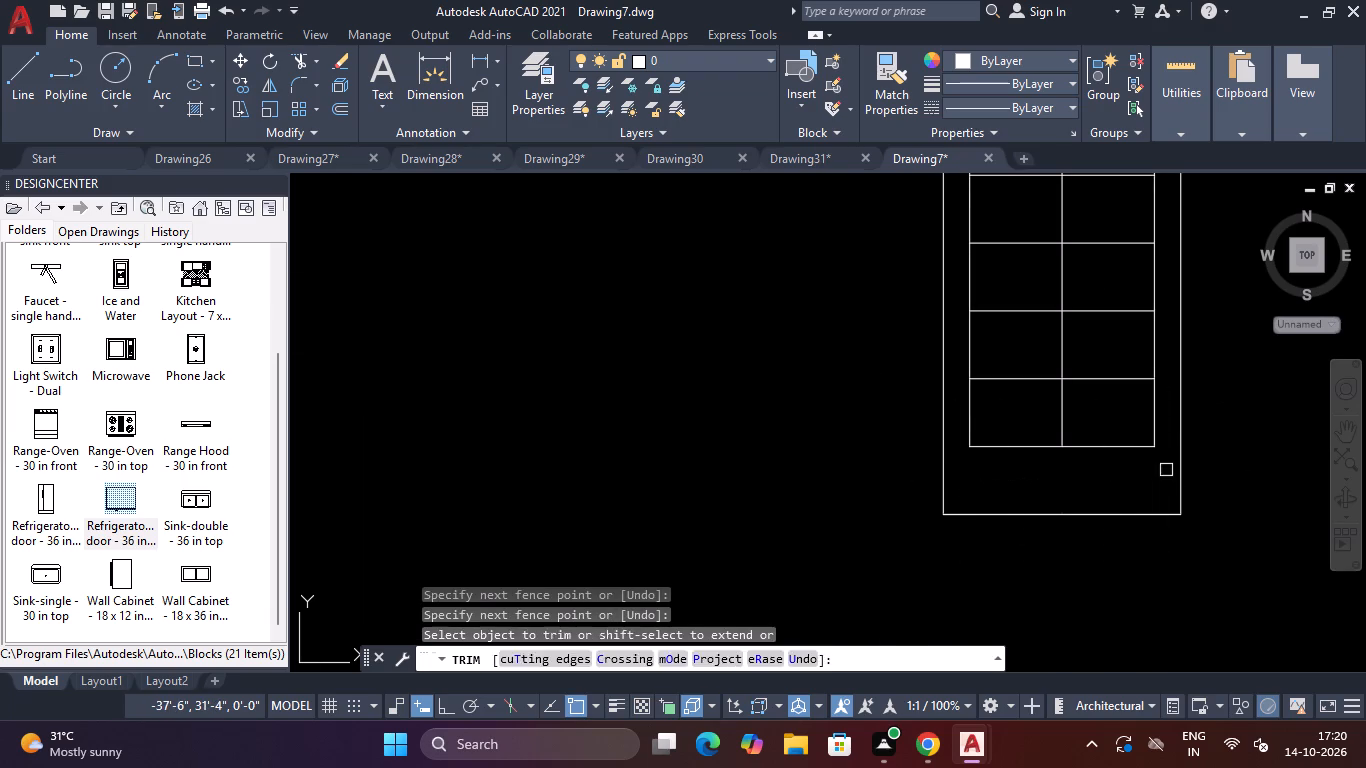
key(Escape)
Erase the inner side lines and the outermost north and south cross lines, leaving the centre line with its inner cross lines.
click(1131, 448)
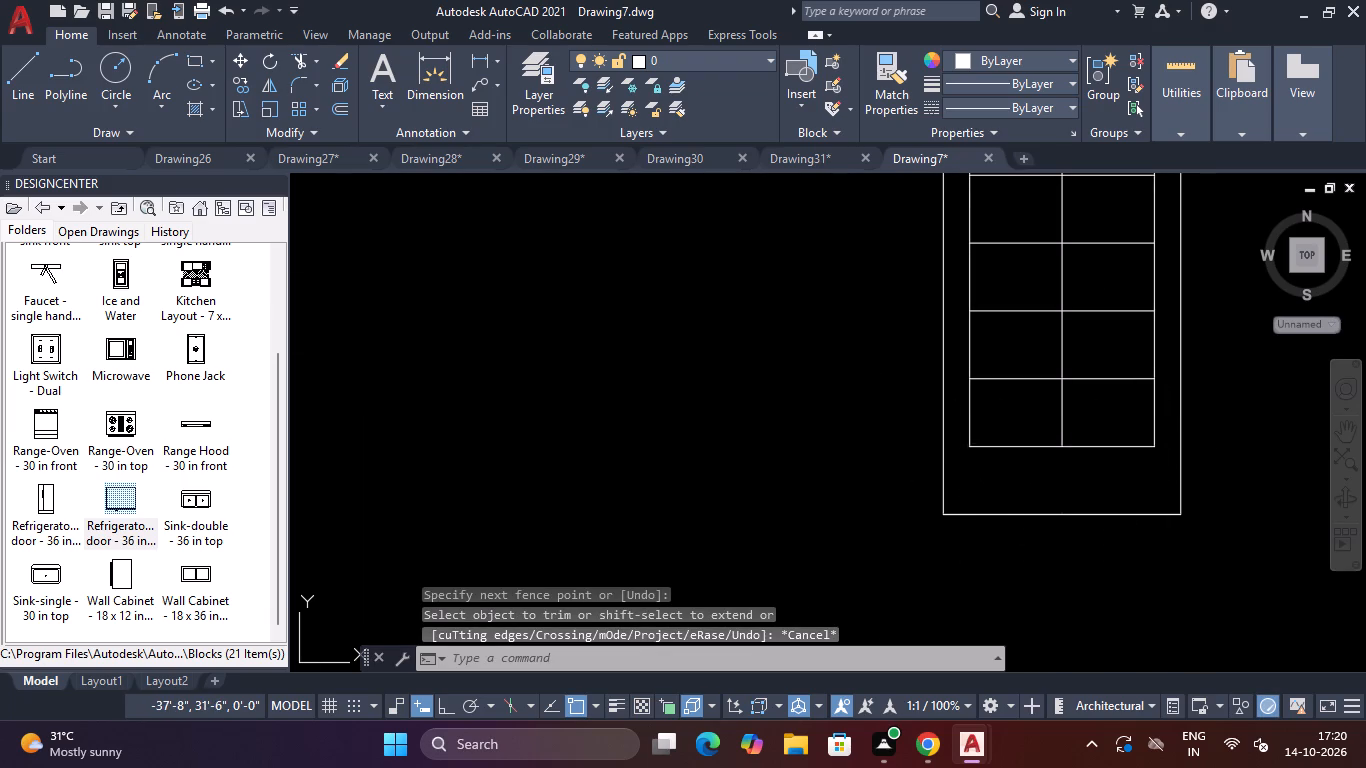
key(Delete)
click(1156, 411)
key(Delete)
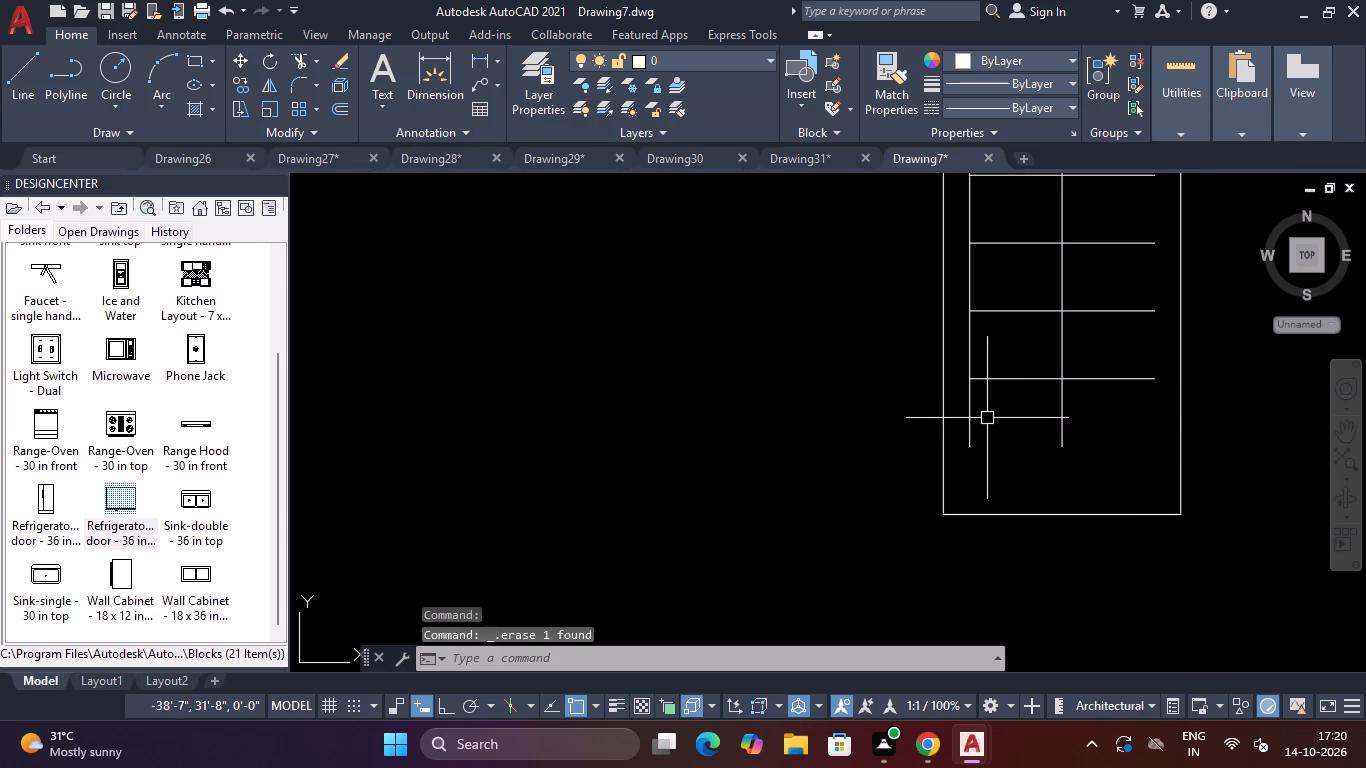
click(970, 417)
key(Delete)
scroll(1002, 388, down, 5)
scroll(1013, 292, up, 4)
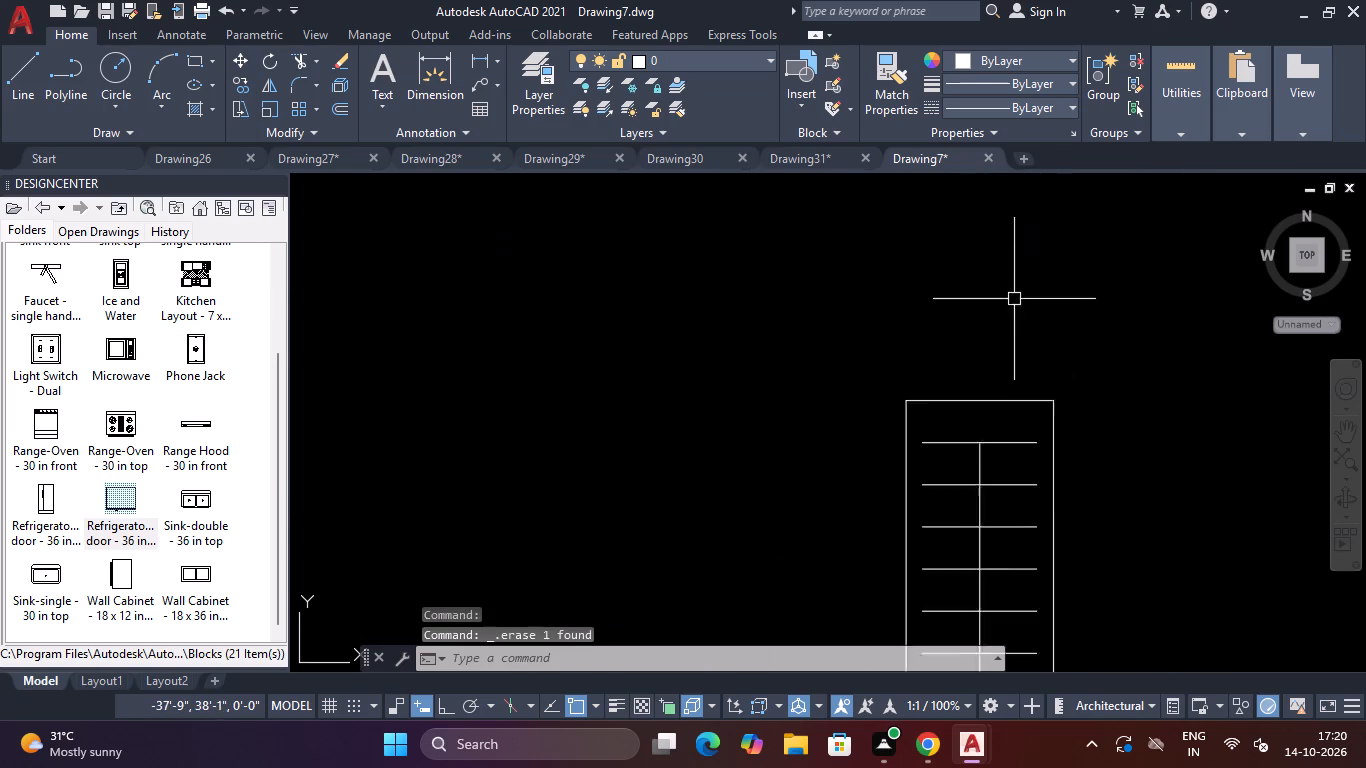
scroll(1014, 300, up, 1)
click(1028, 522)
key(Delete)
Copy the finished element twice into the plan, one on each side of the partition between the two north rooms.
scroll(1029, 448, down, 3)
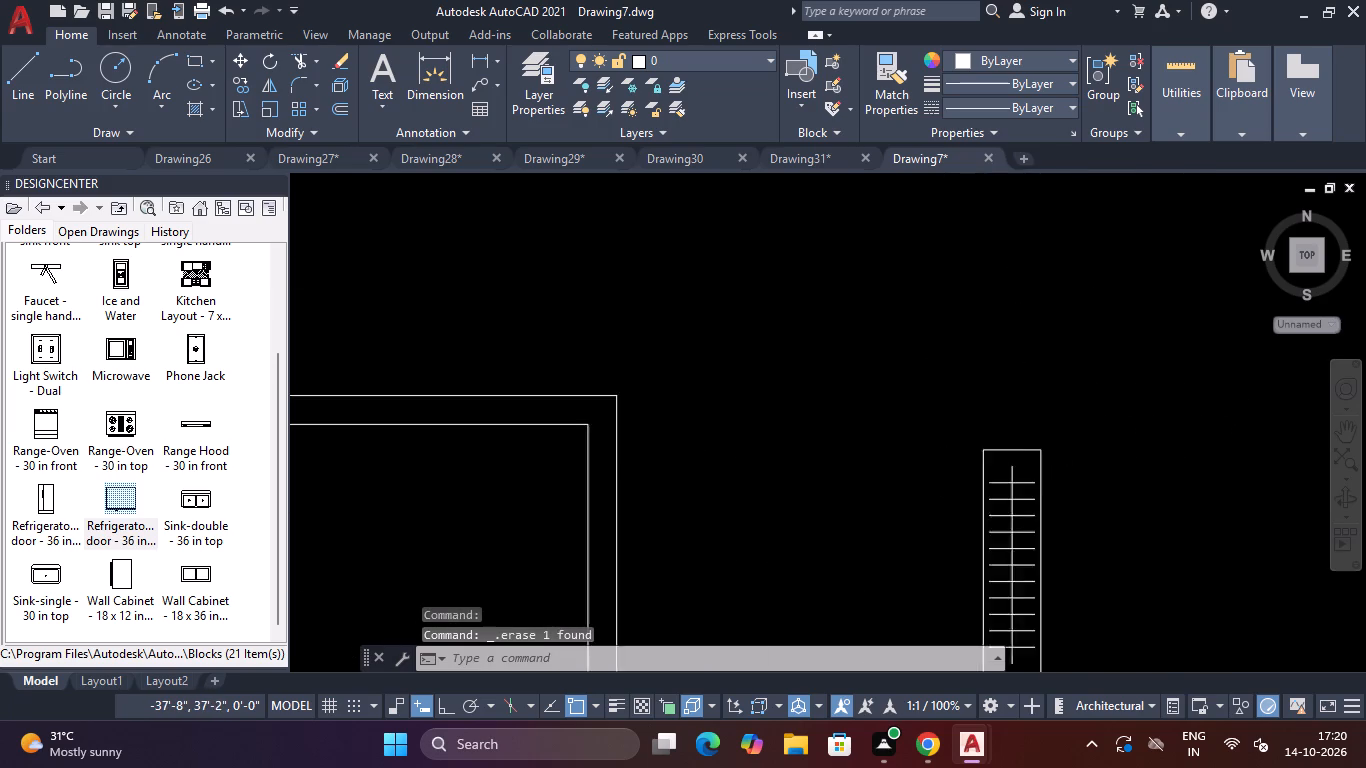
scroll(1029, 447, down, 3)
scroll(1049, 470, up, 3)
scroll(1060, 372, down, 2)
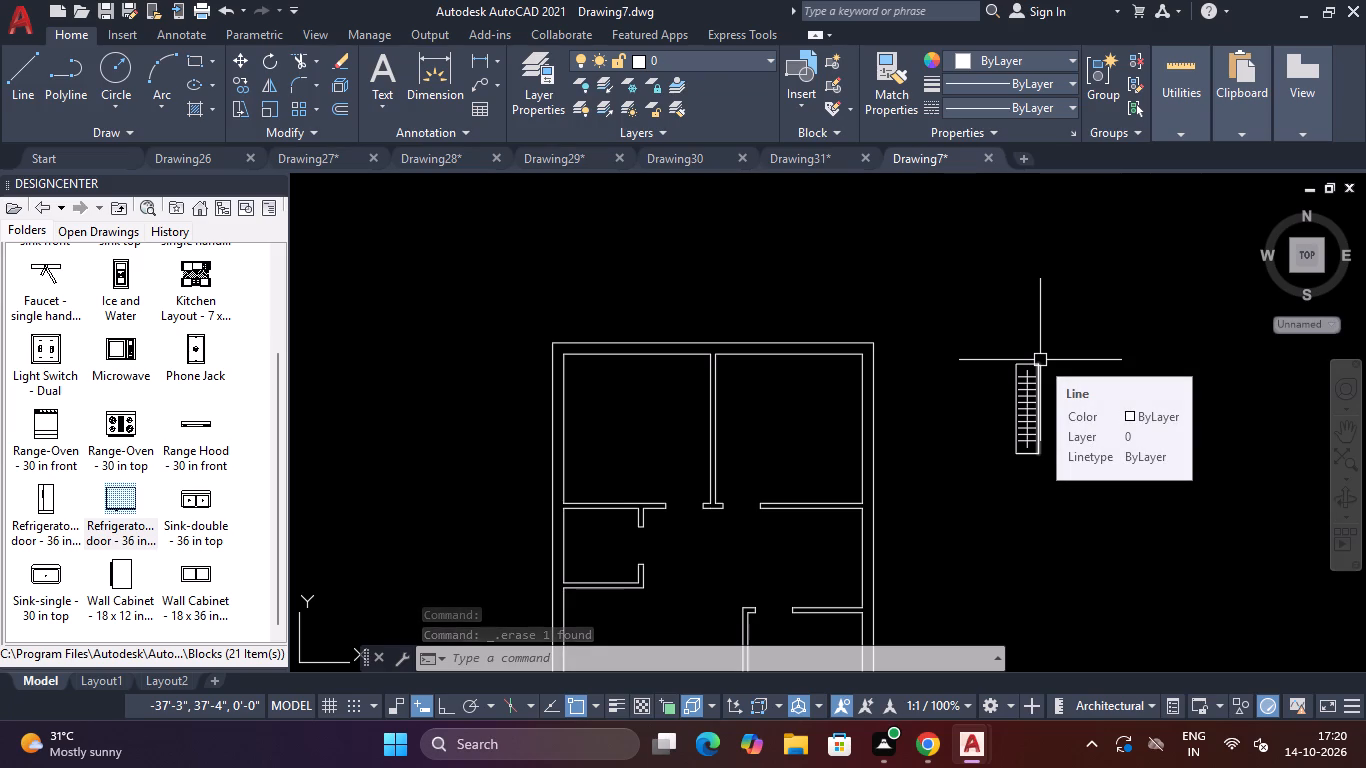
click(1099, 324)
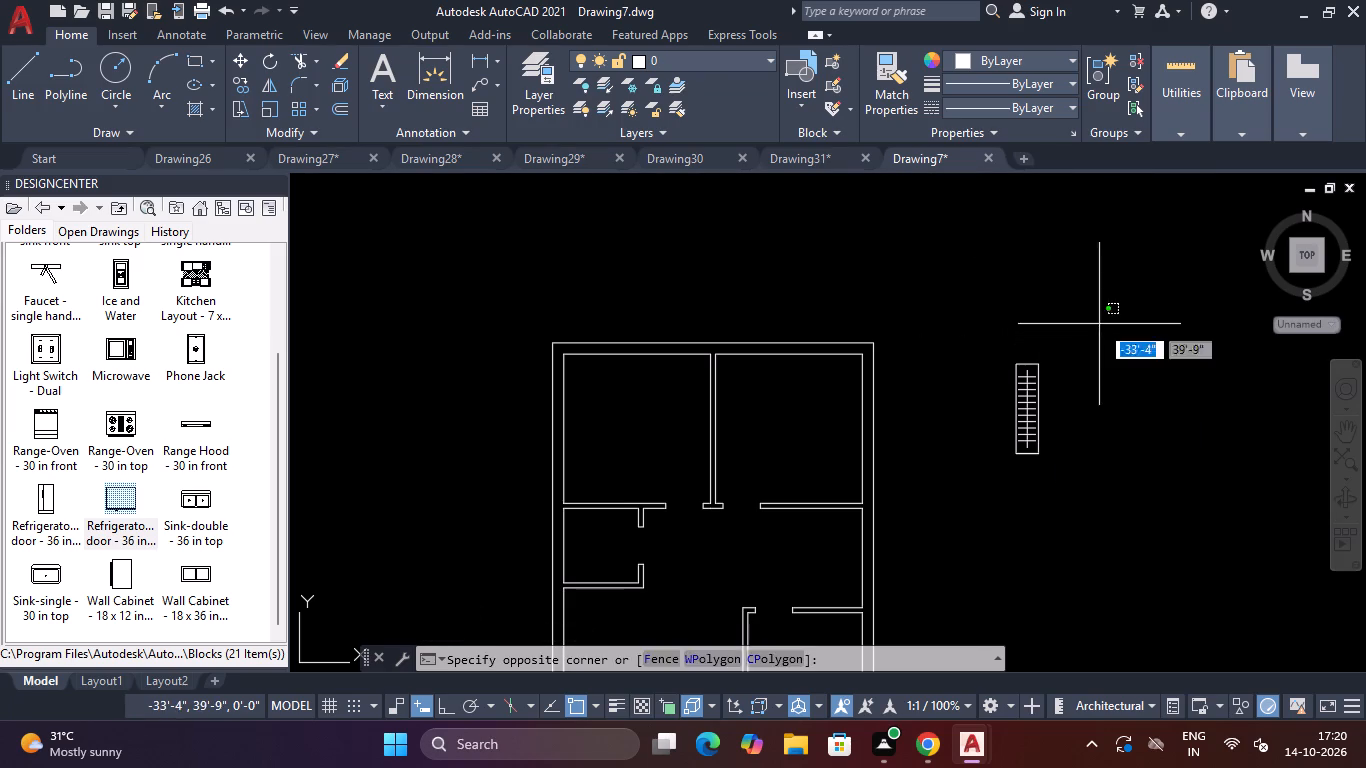
click(987, 519)
text(CO)
key(Return)
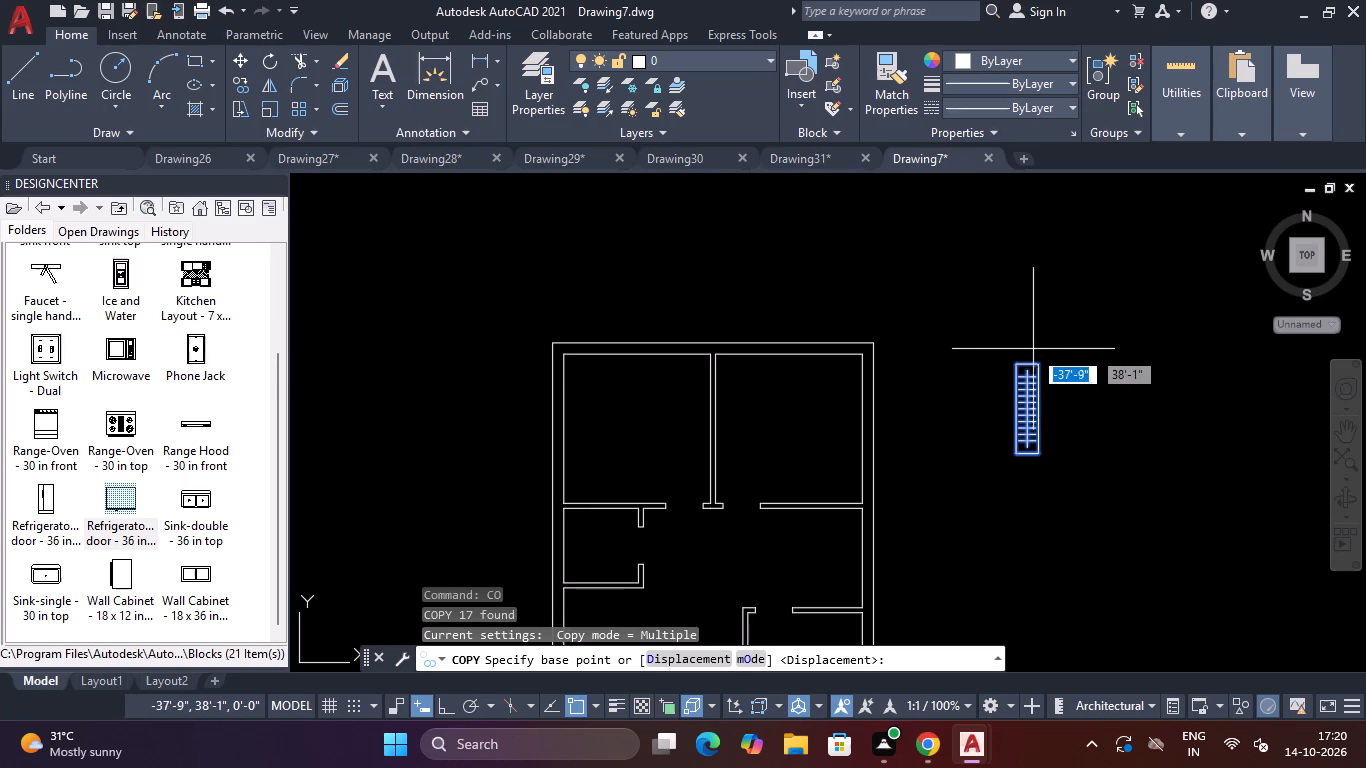
click(1015, 361)
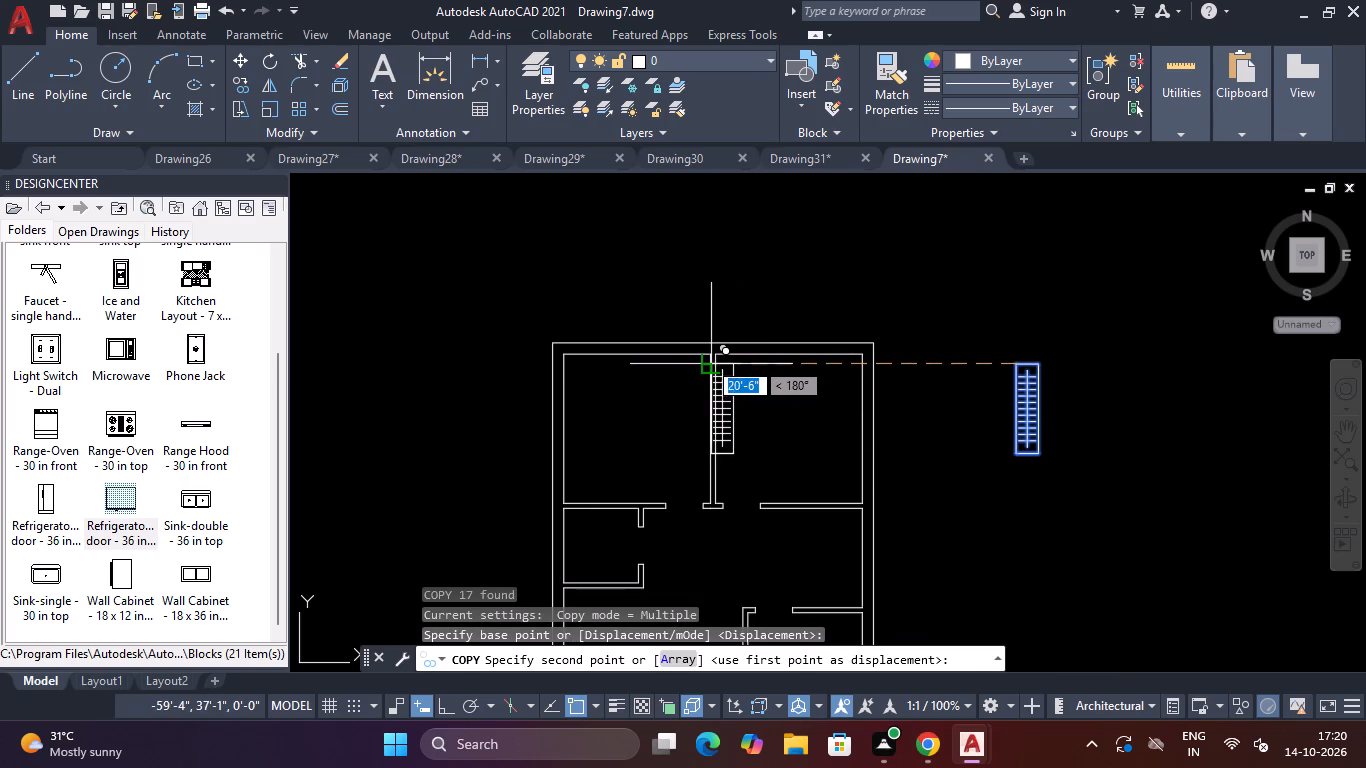
scroll(713, 360, up, 3)
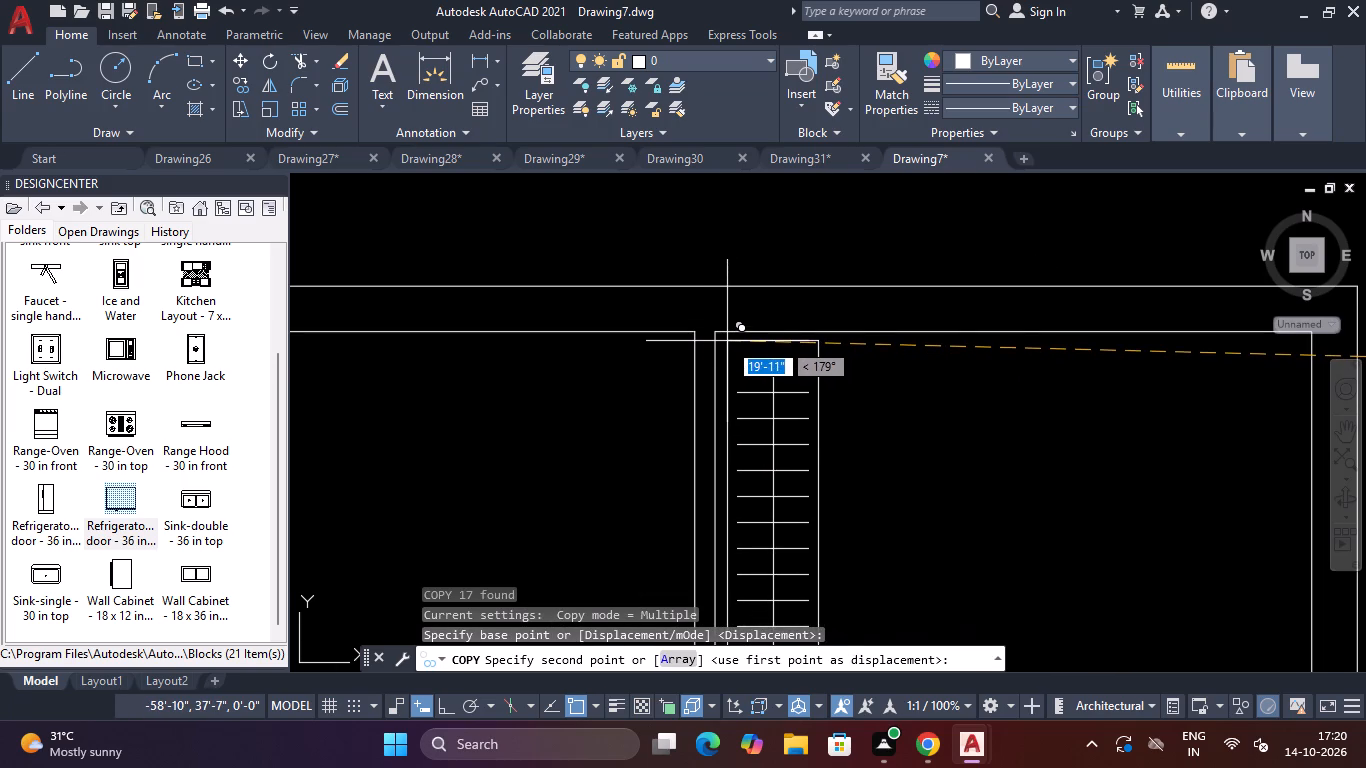
click(727, 341)
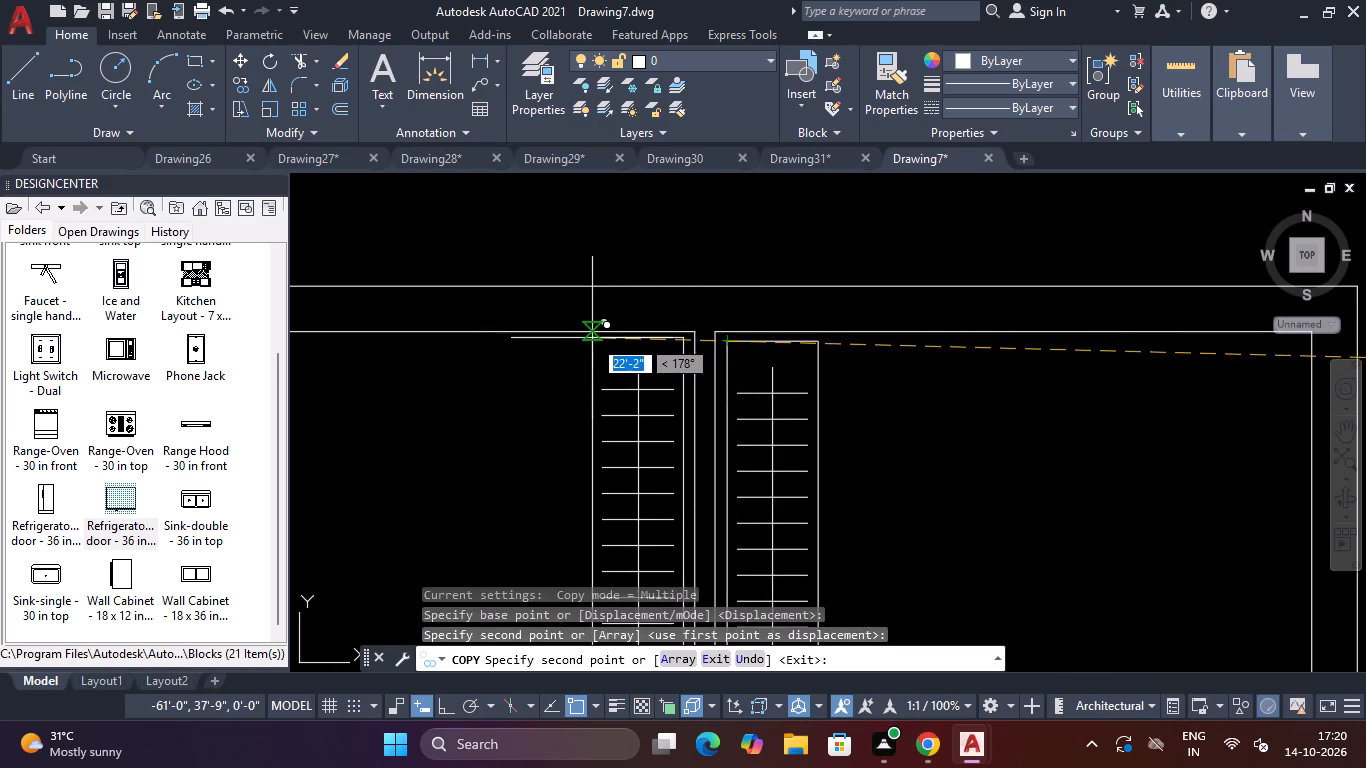
click(592, 339)
scroll(623, 346, down, 3)
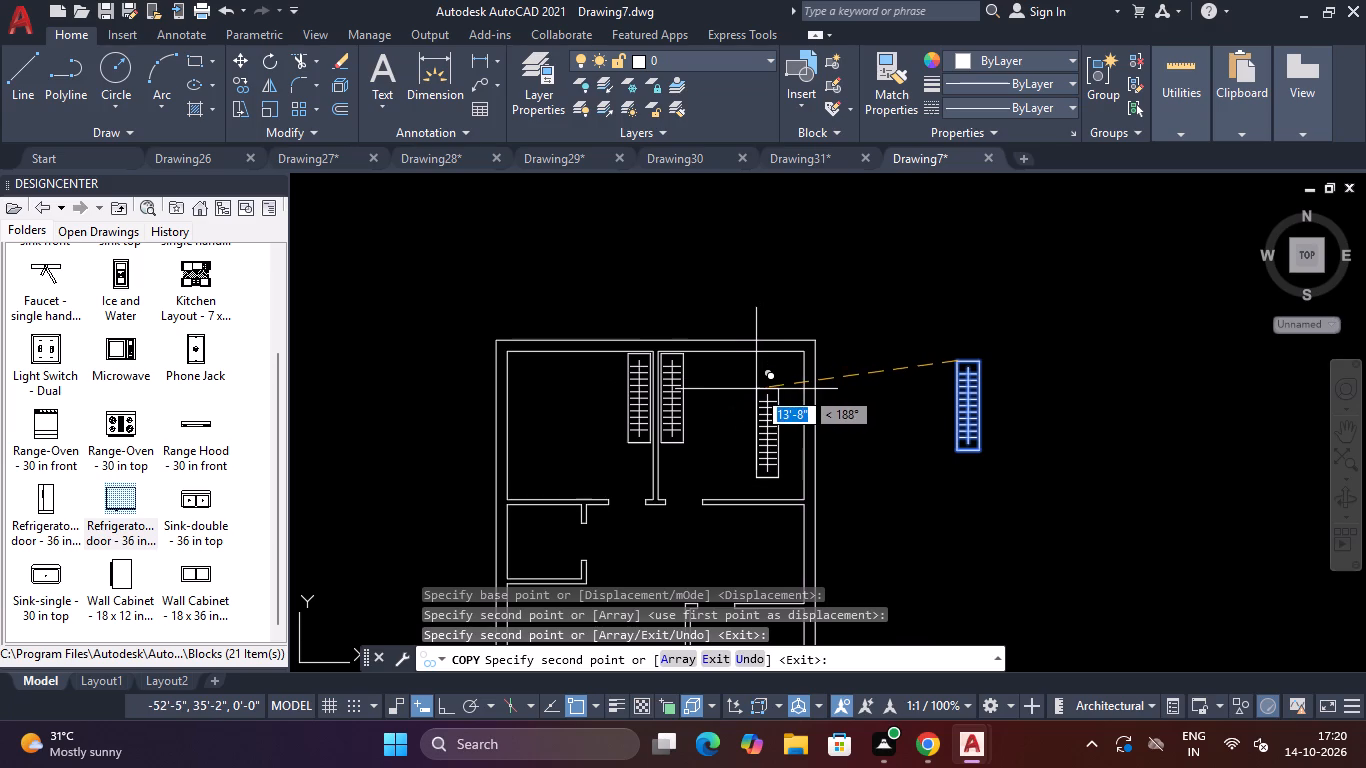
scroll(761, 403, down, 2)
key(Escape)
Rotate the original element outside the plan 90° clockwise about its northeast corner.
drag(886, 307, 884, 347)
click(828, 460)
text(RO)
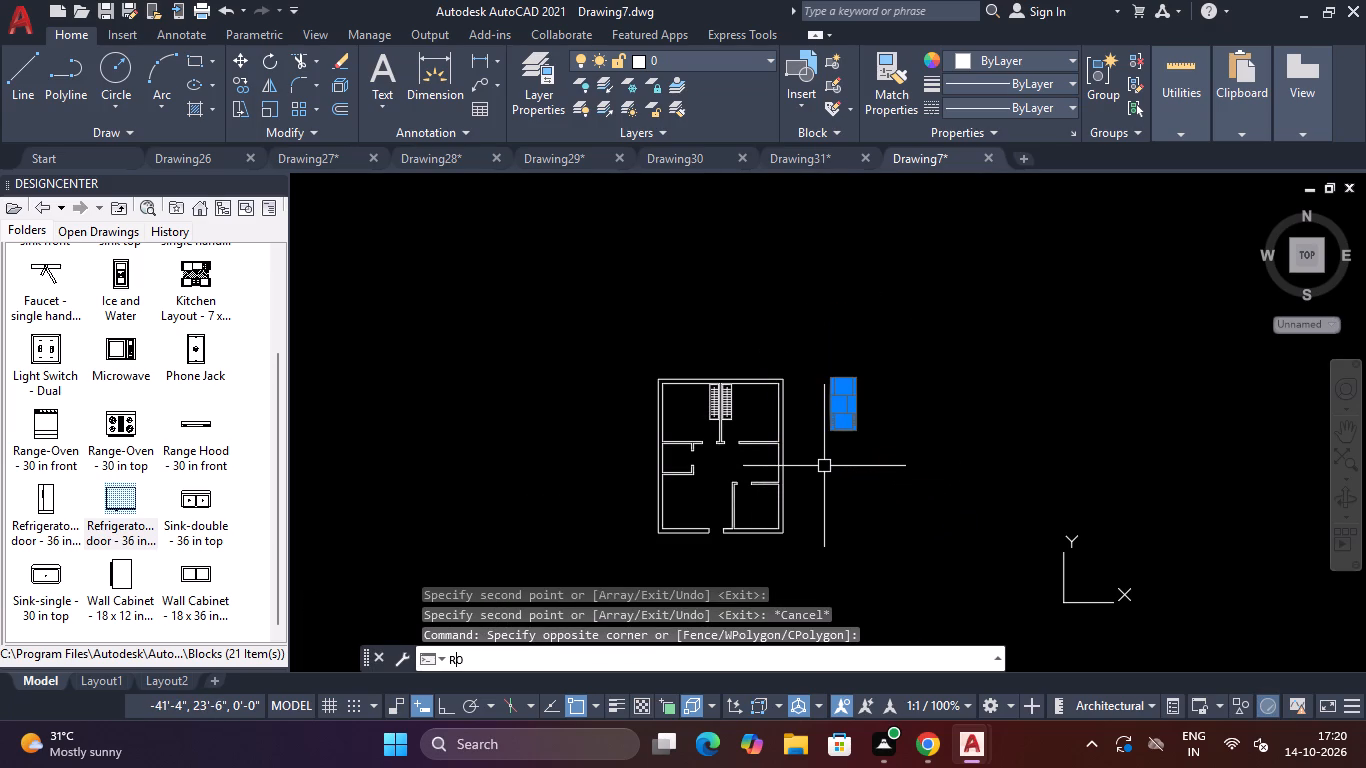
key(Return)
scroll(858, 375, up, 2)
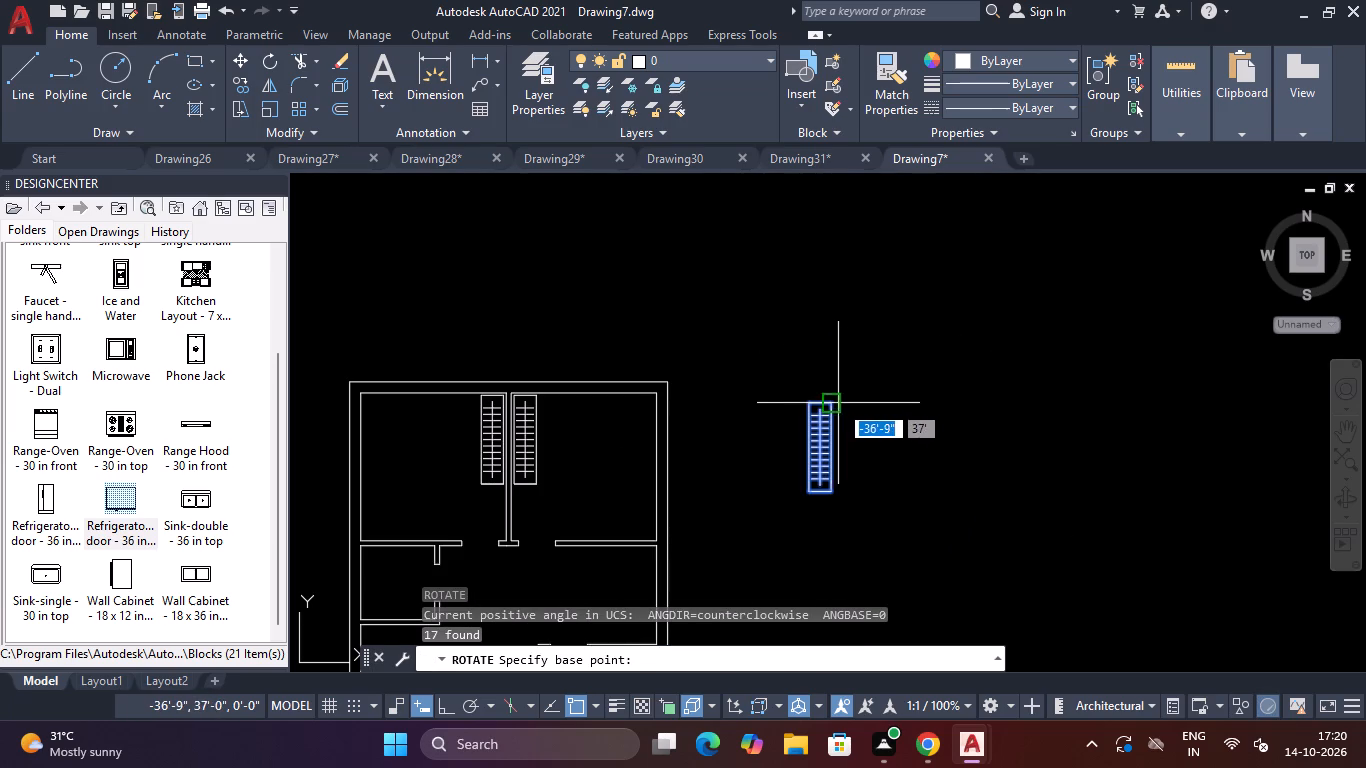
click(831, 403)
click(826, 552)
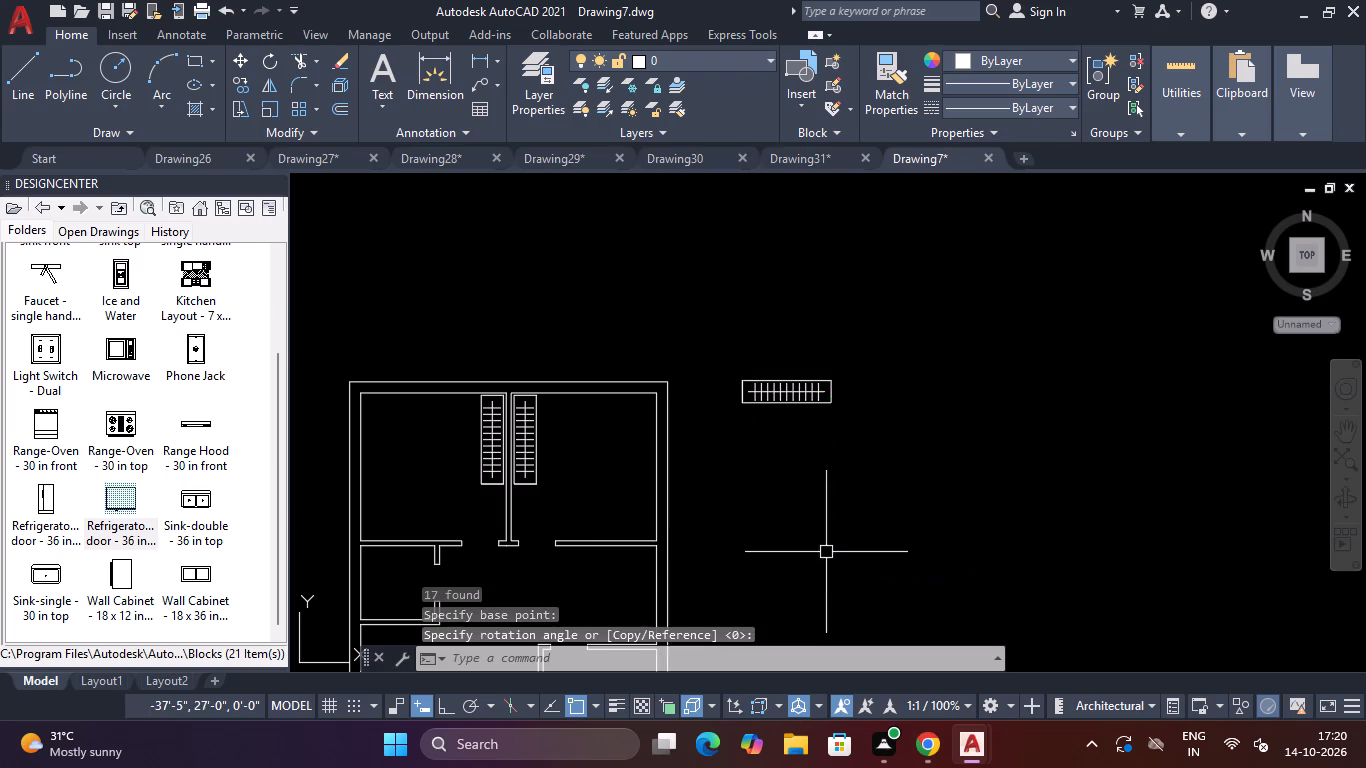
Move the rotated element into the southeast room, just below its north partition and against the east wall.
drag(885, 309, 875, 331)
click(729, 453)
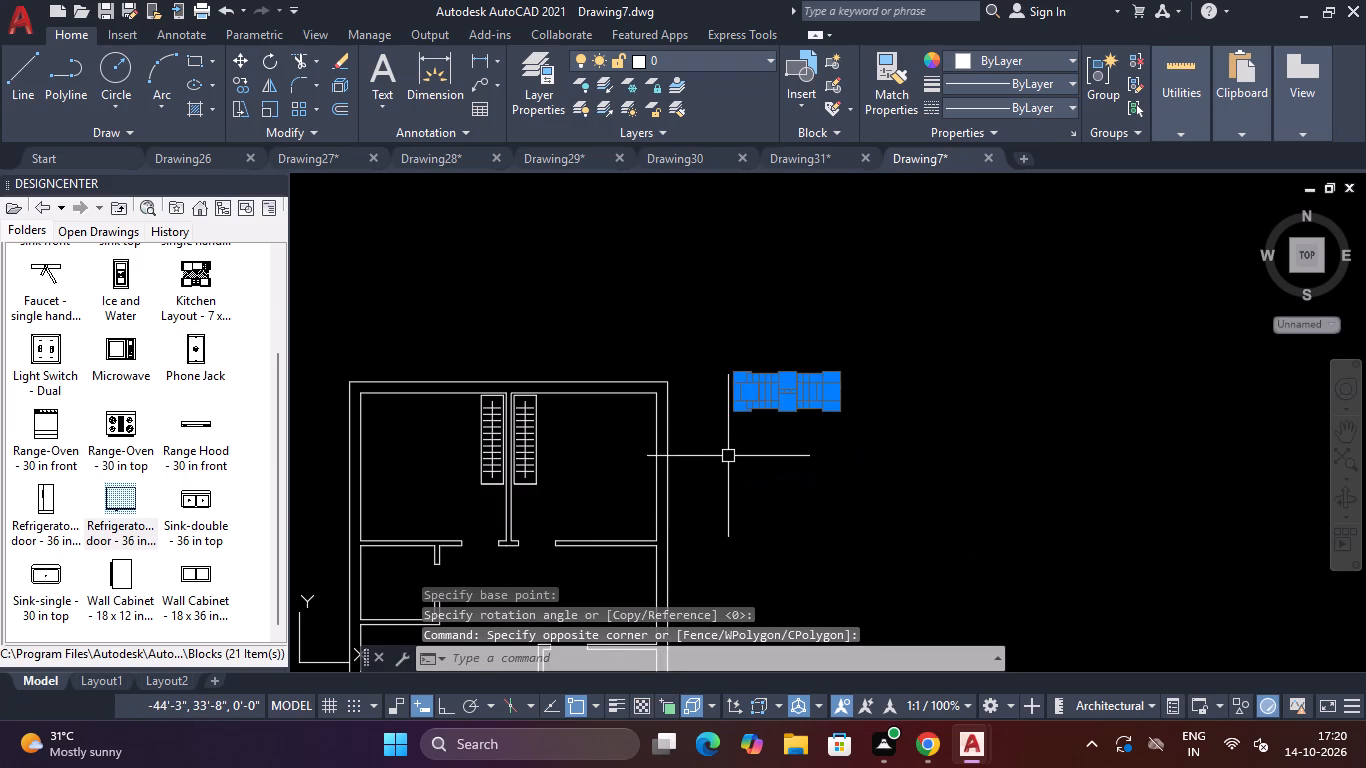
text(M)
key(space)
click(783, 389)
scroll(784, 393, down, 3)
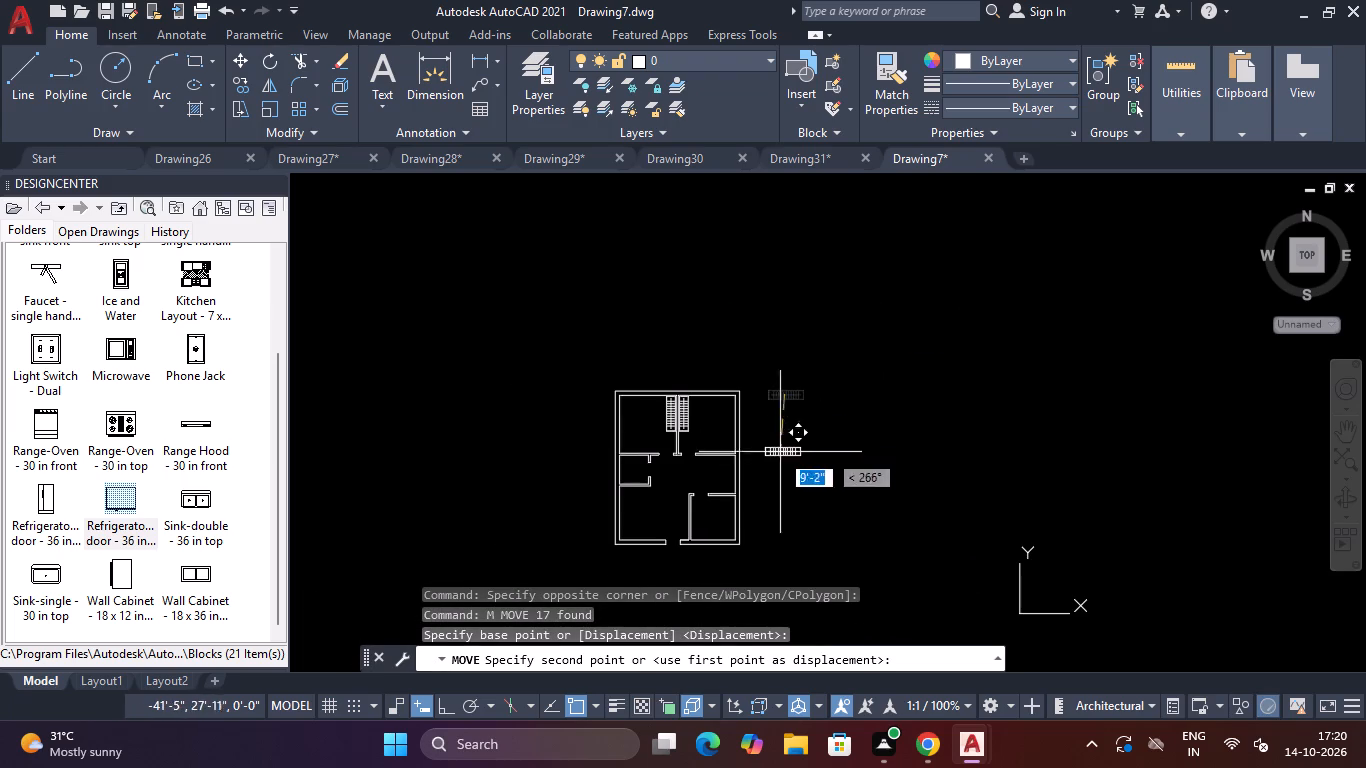
scroll(727, 514, up, 4)
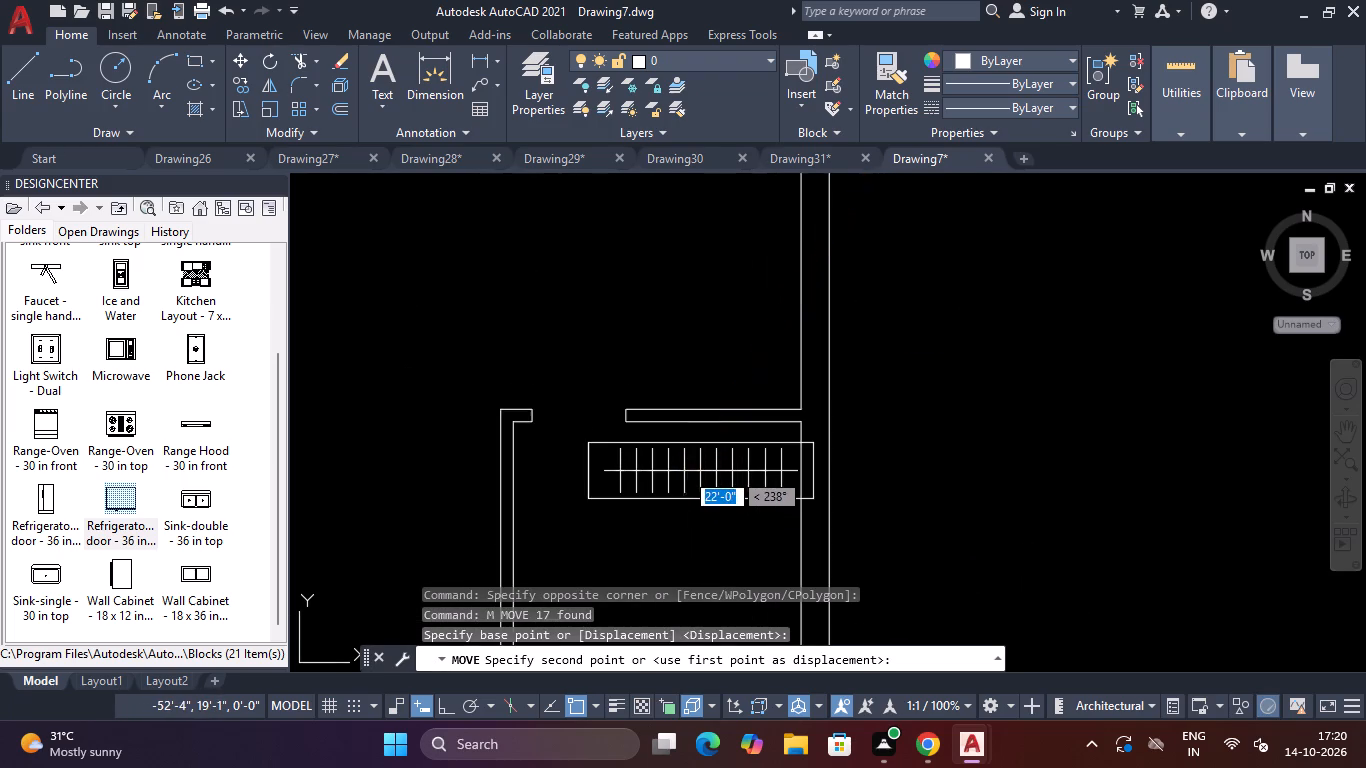
scroll(684, 471, up, 1)
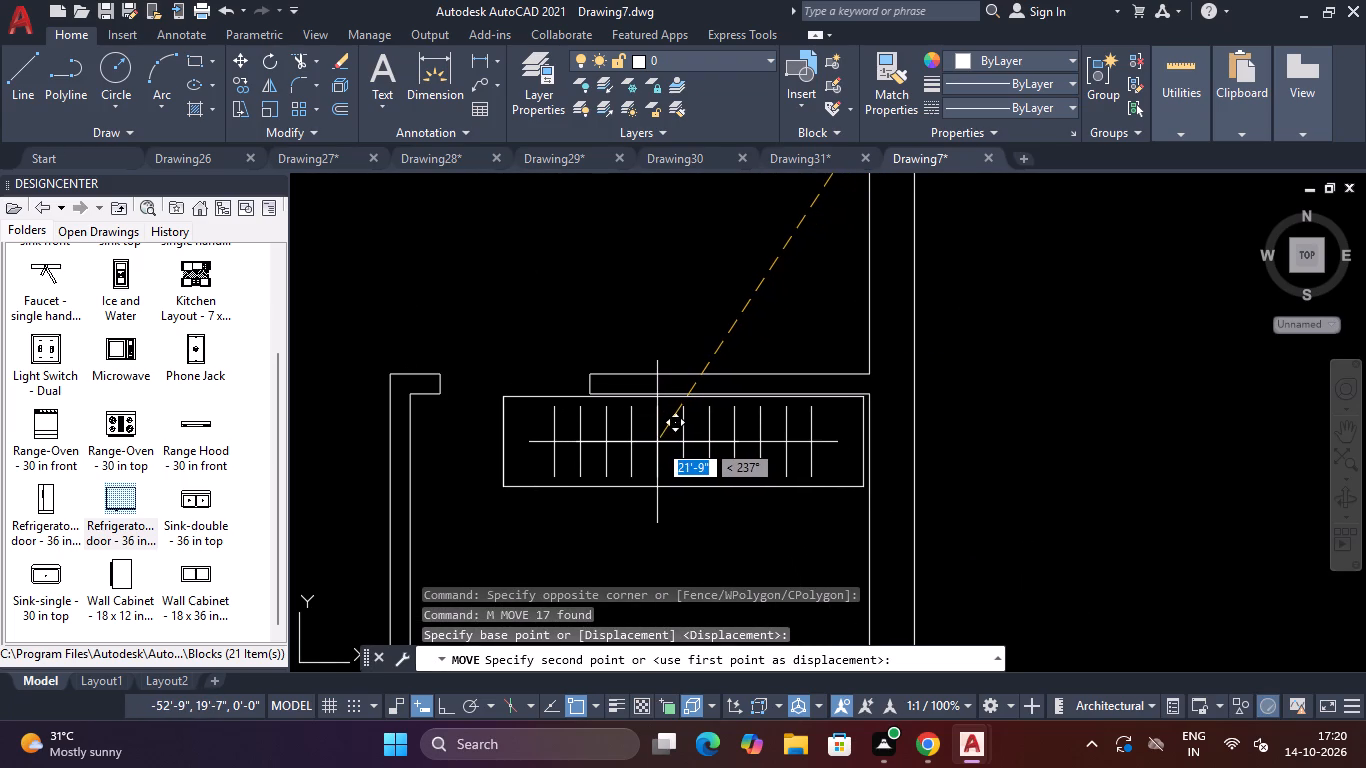
click(657, 445)
key(Escape)
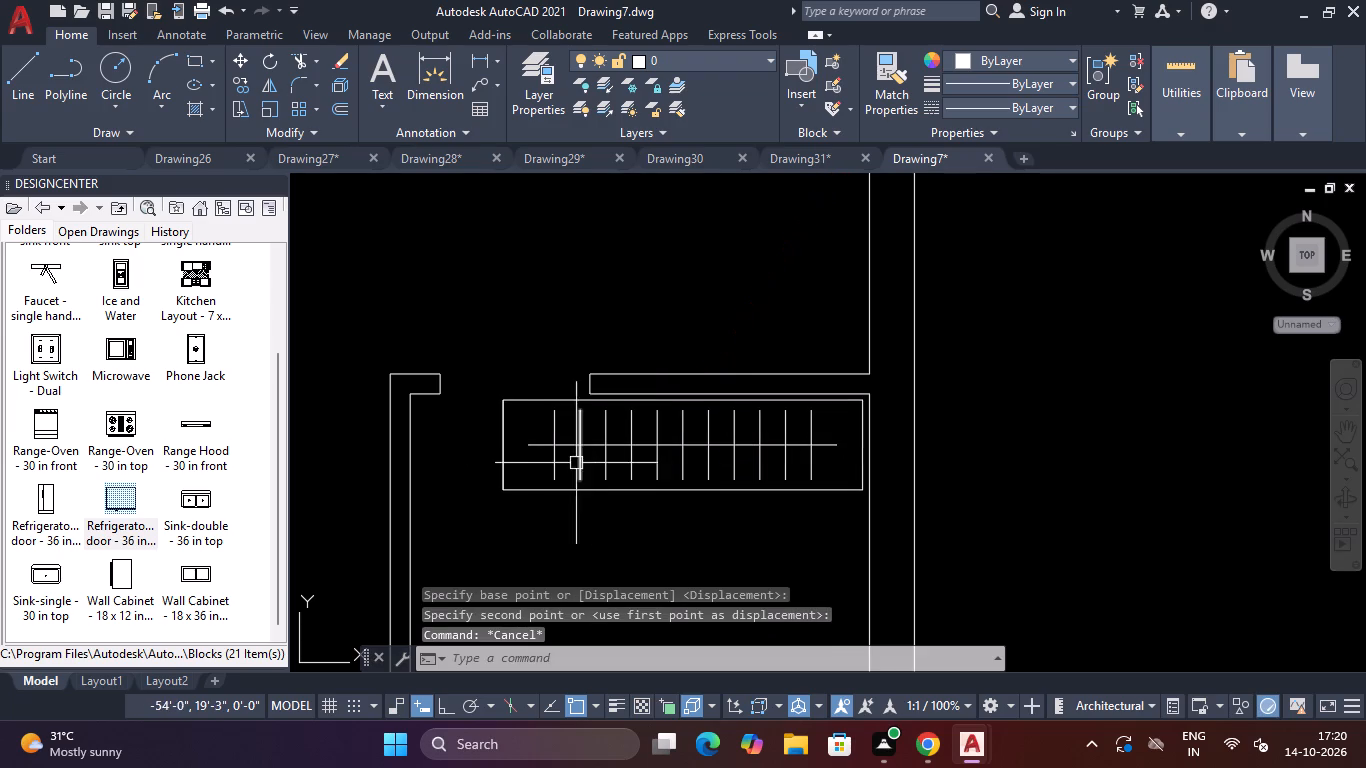
Move the element's two overlapping west end lines inward, one onto the fifth cross line and one onto the middle cross line.
click(507, 454)
click(504, 449)
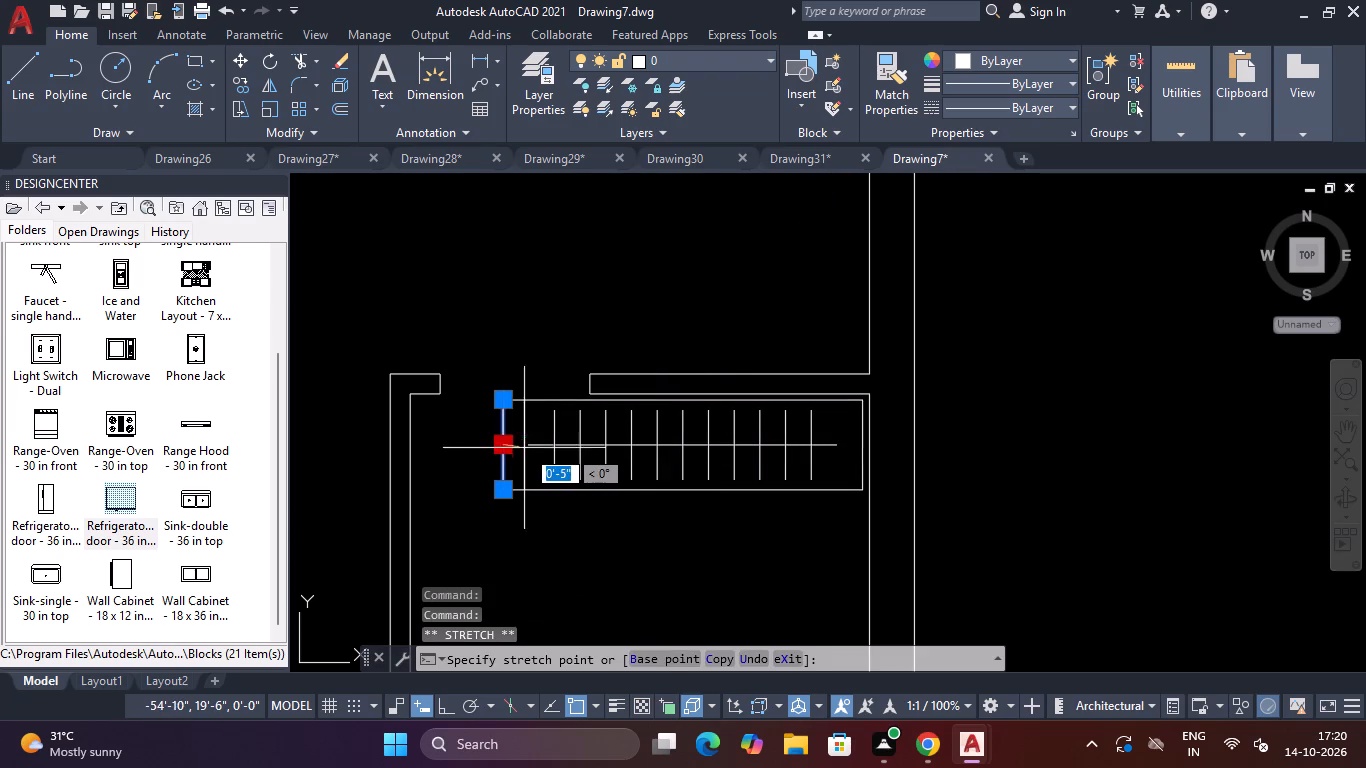
click(652, 446)
key(Escape)
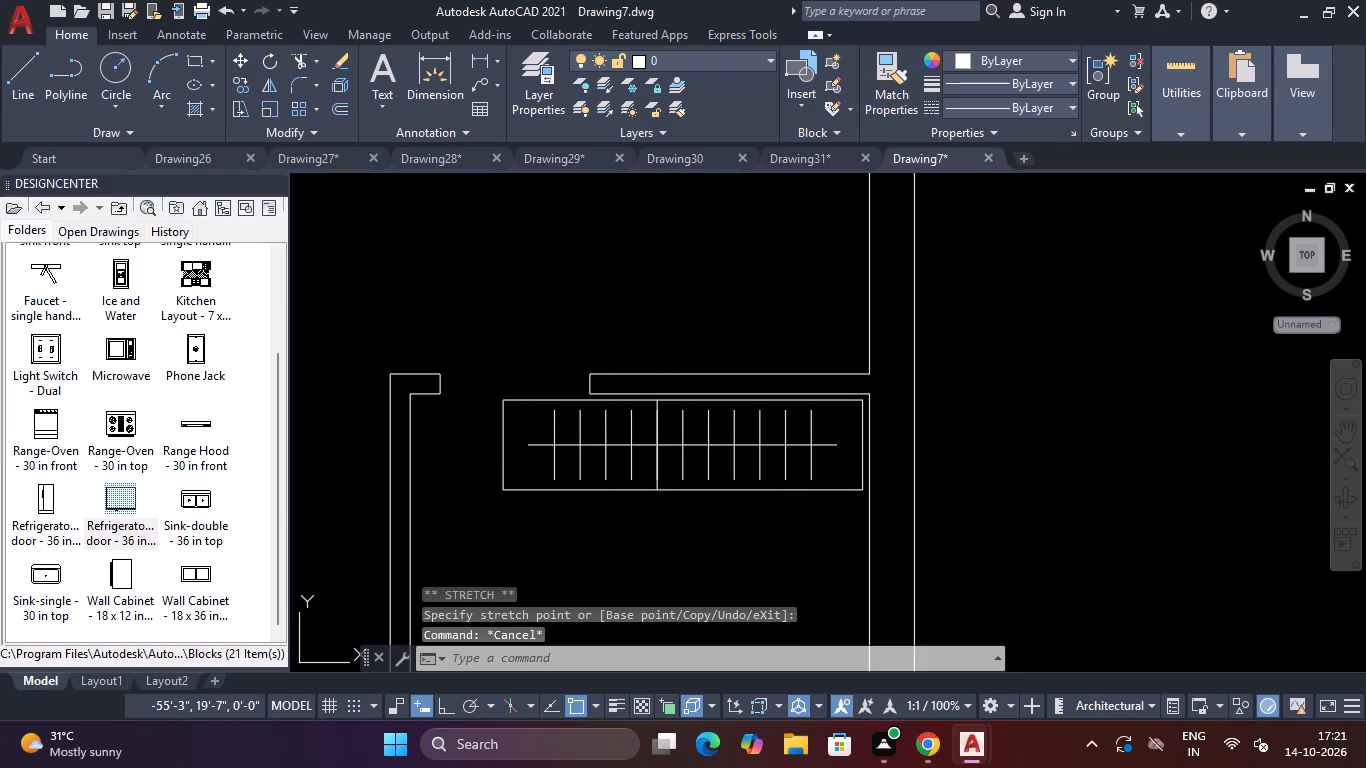
click(504, 442)
click(506, 442)
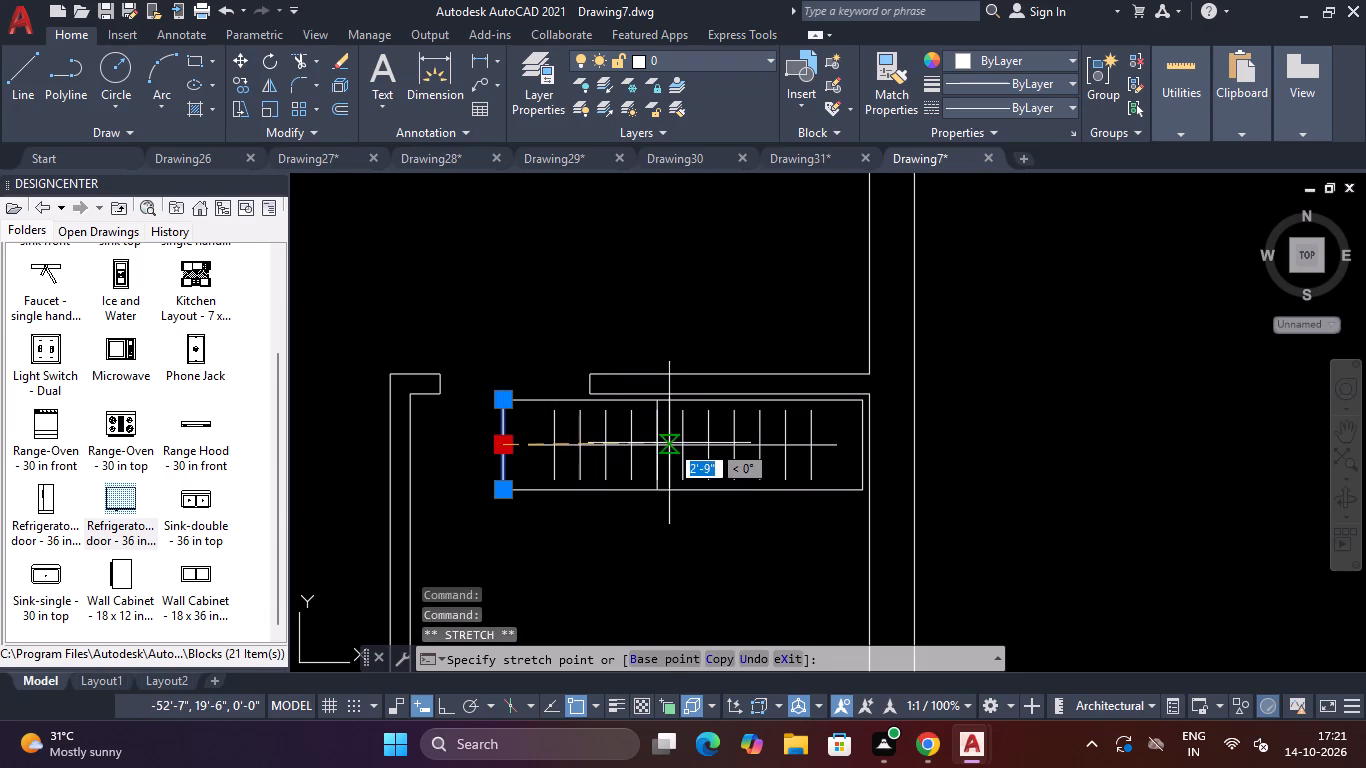
click(679, 441)
key(Escape)
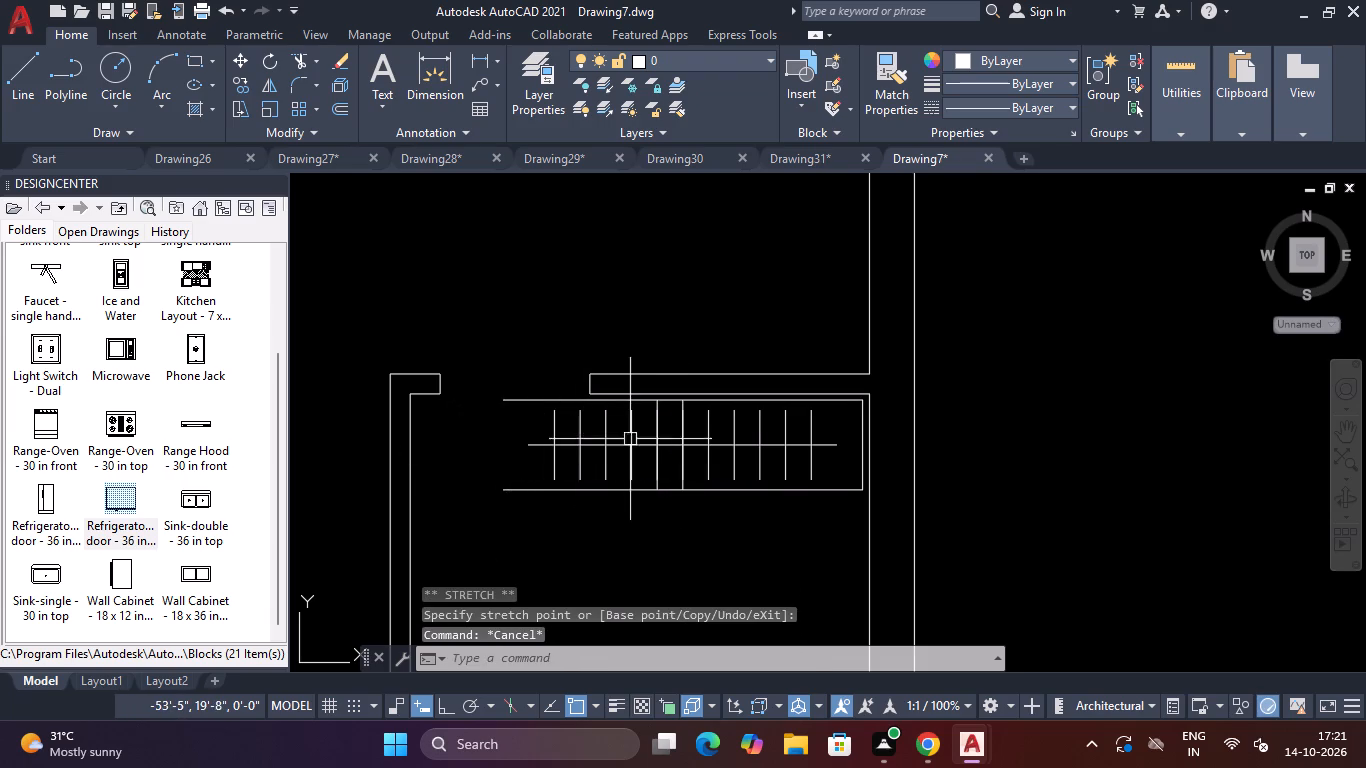
Trim away the cross lines and centre line west of the element's new end line on the middle cross line.
scroll(650, 423, up, 2)
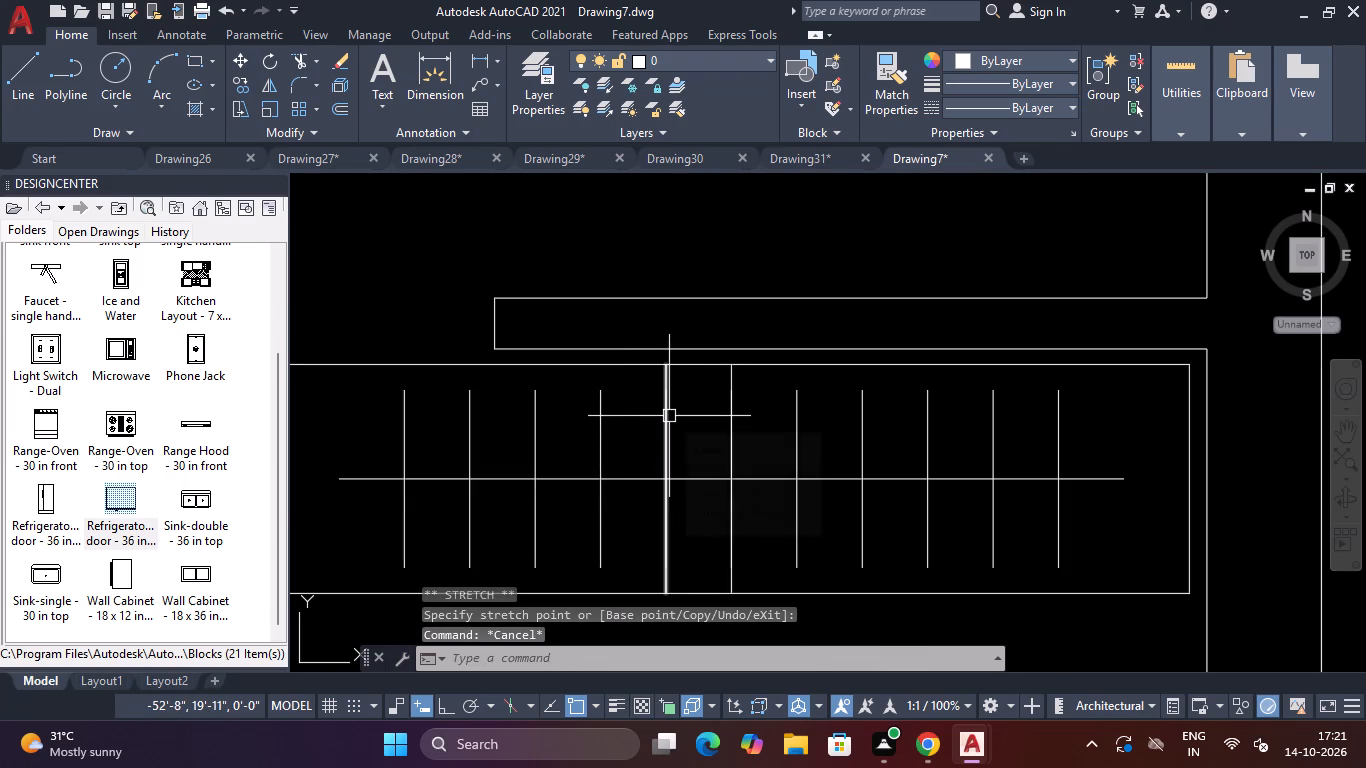
text(TR)
key(space)
click(682, 404)
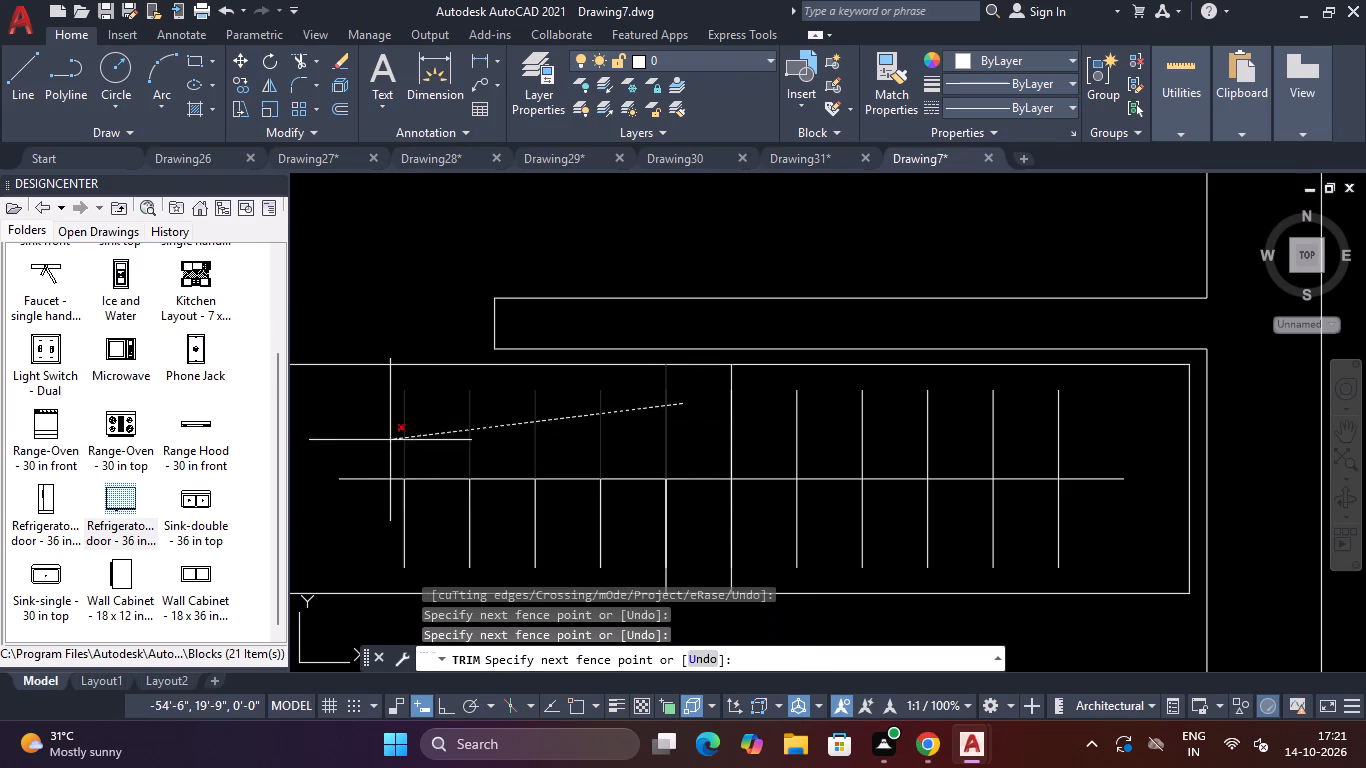
click(326, 445)
click(687, 435)
click(696, 517)
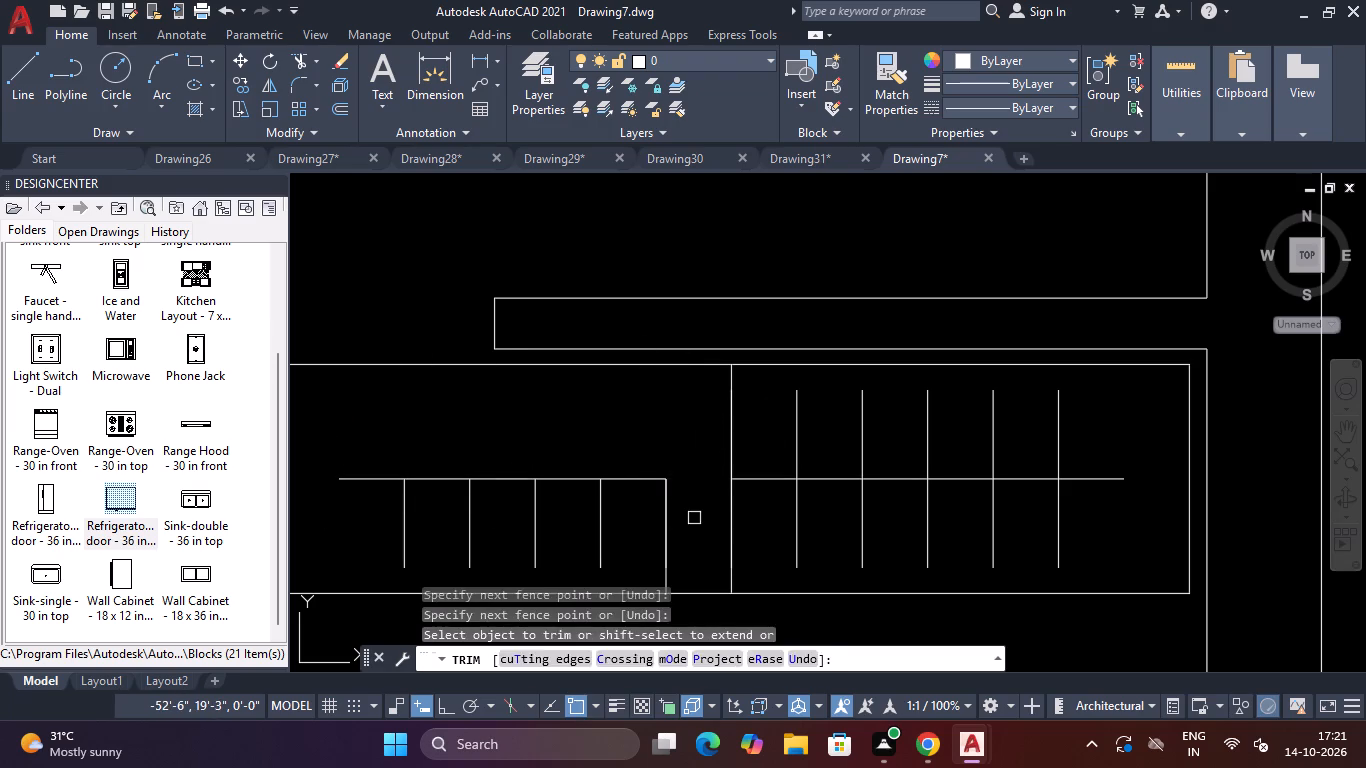
drag(691, 517, 651, 515)
click(377, 530)
click(604, 507)
drag(622, 500, 622, 490)
click(616, 458)
Trim the element's north and south long edges back to the new west end line.
drag(511, 435, 511, 420)
click(514, 361)
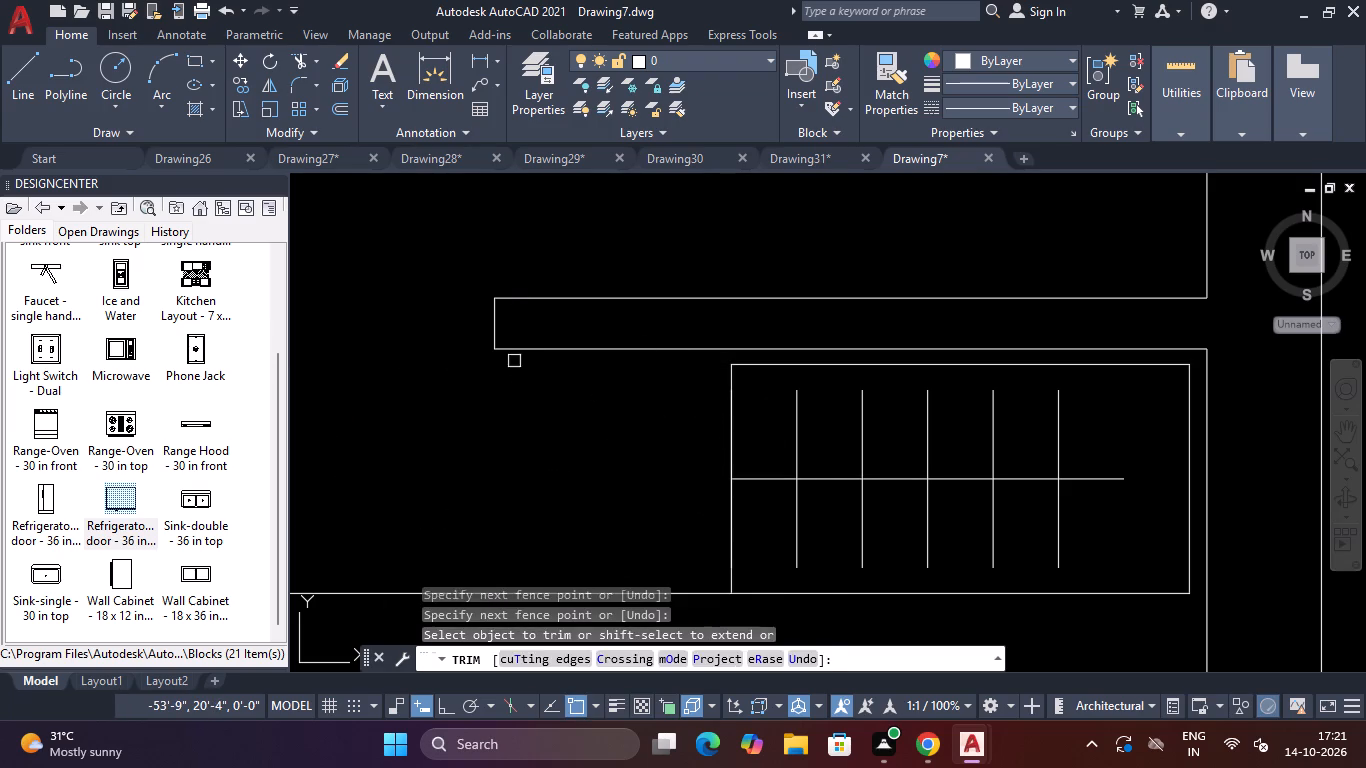
click(544, 461)
click(467, 605)
scroll(518, 550, down, 3)
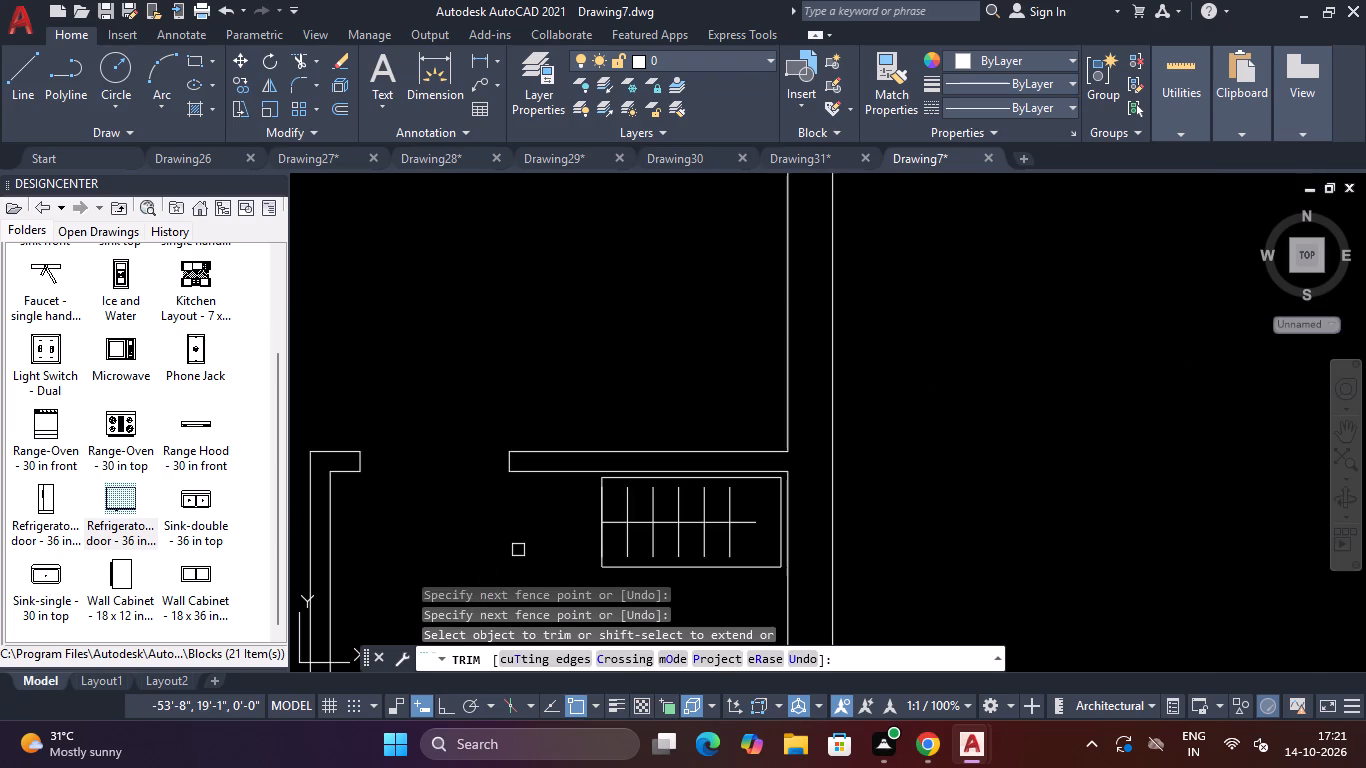
key(Escape)
key(Escape)
Move the shortened element's five cross lines and centre line east to centre them within its outline in the southeast room.
scroll(608, 548, up, 3)
click(822, 431)
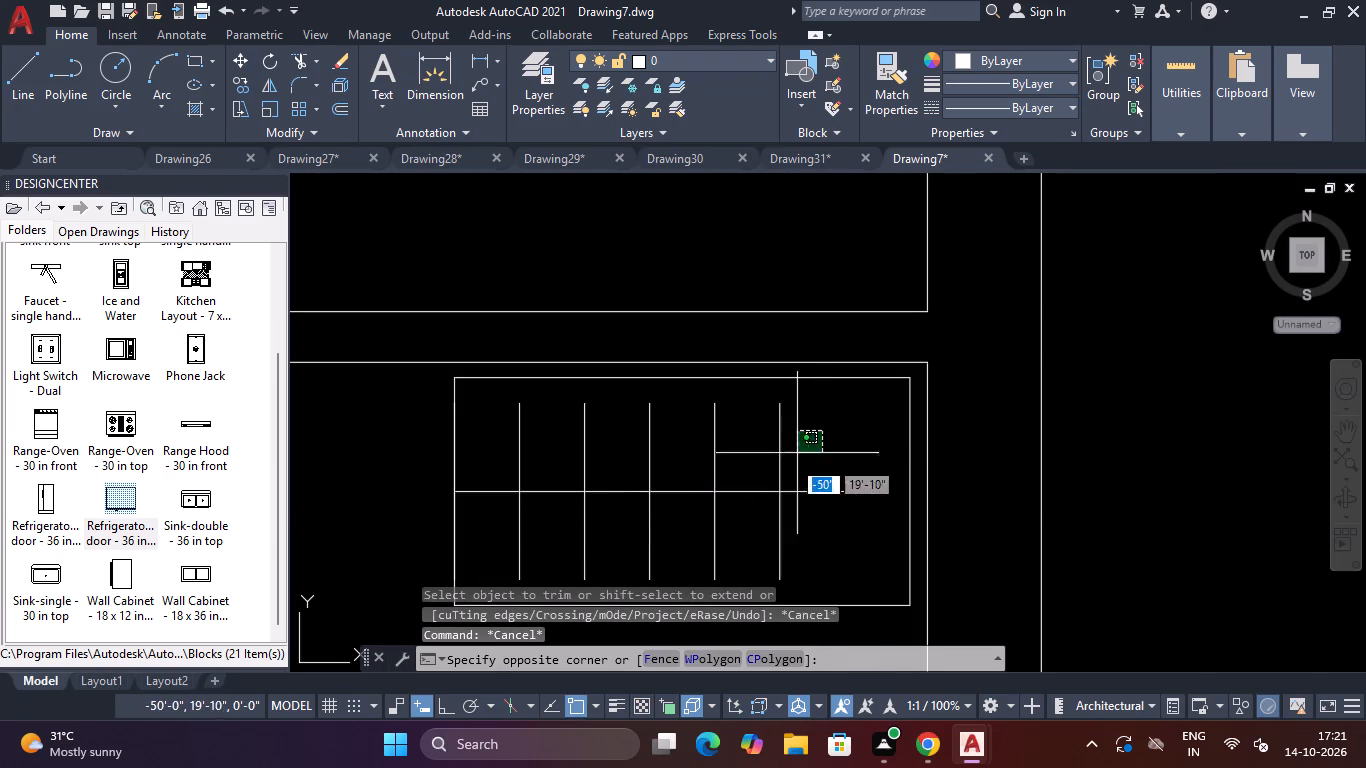
click(493, 573)
text(M)
key(space)
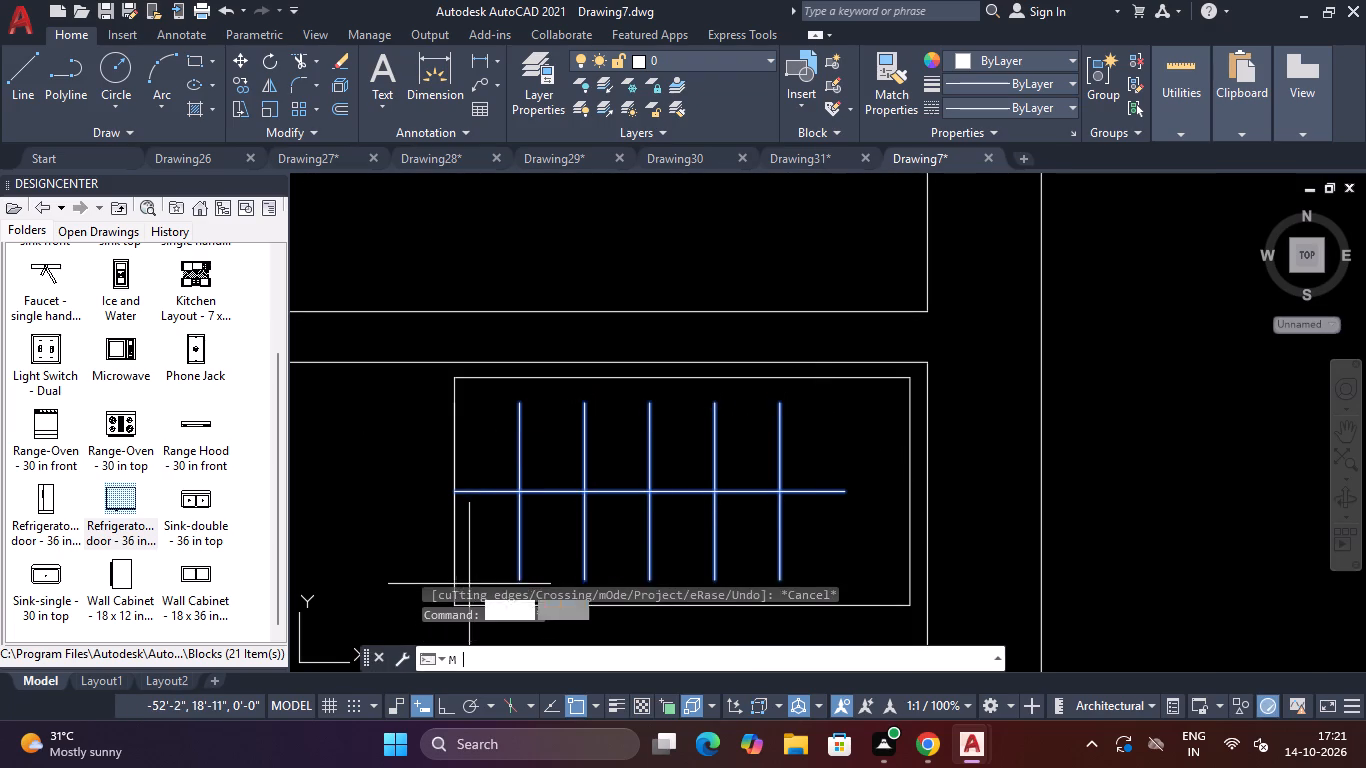
click(651, 494)
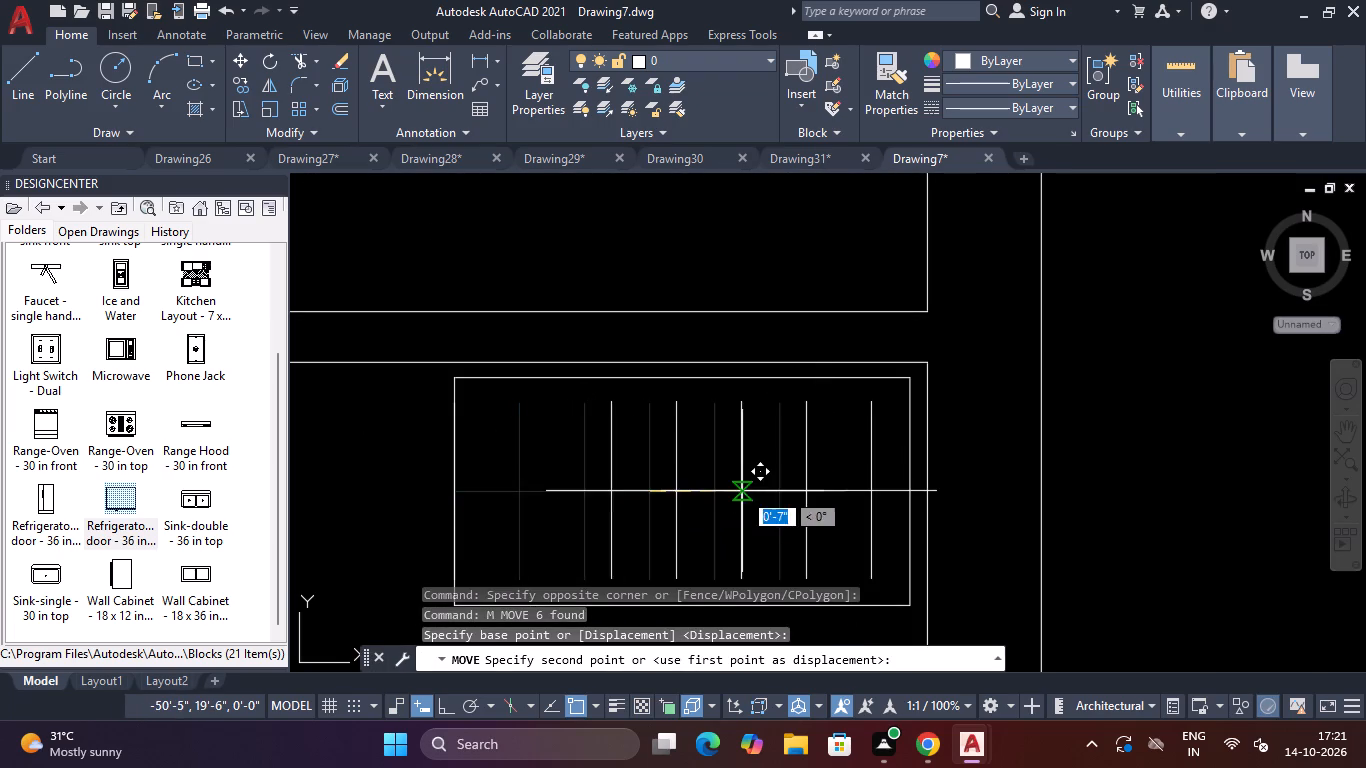
click(680, 489)
scroll(684, 489, down, 5)
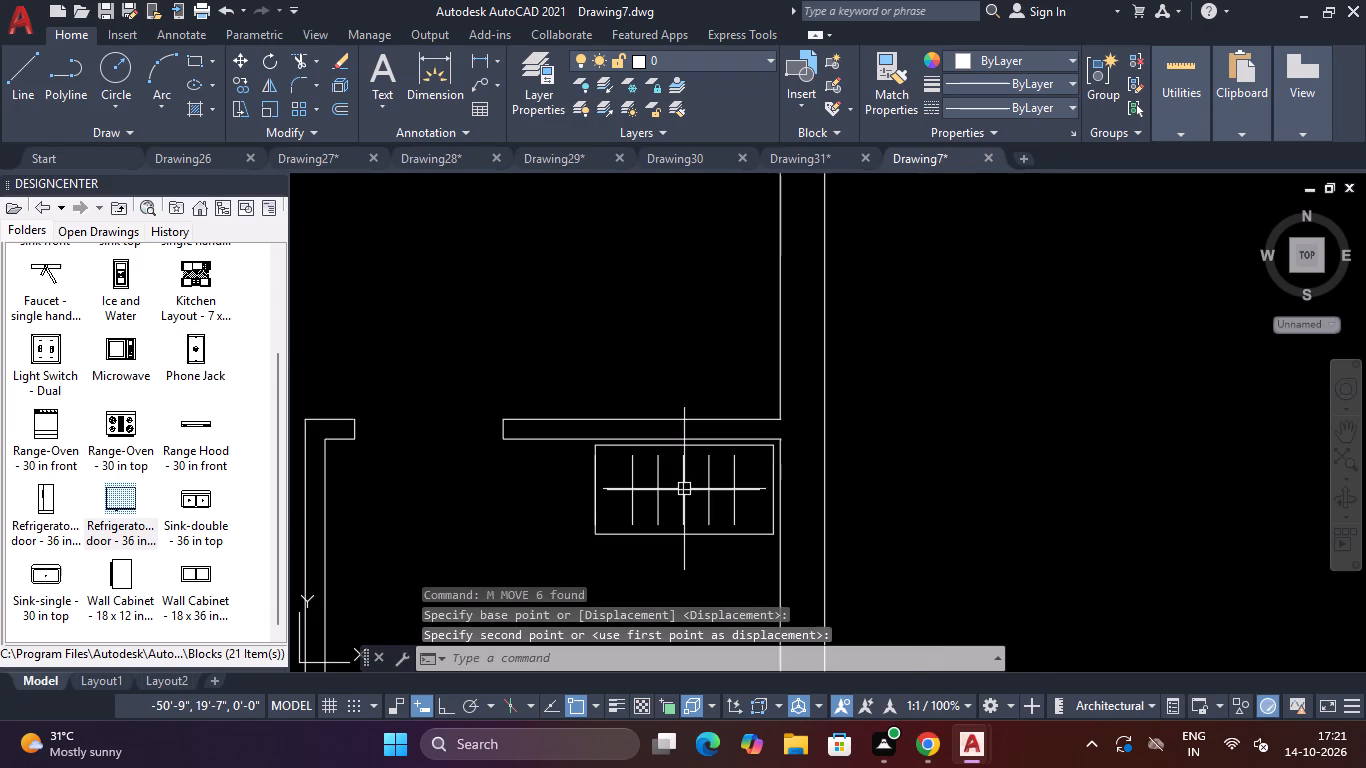
scroll(684, 496, down, 2)
key(Escape)
key(Escape)
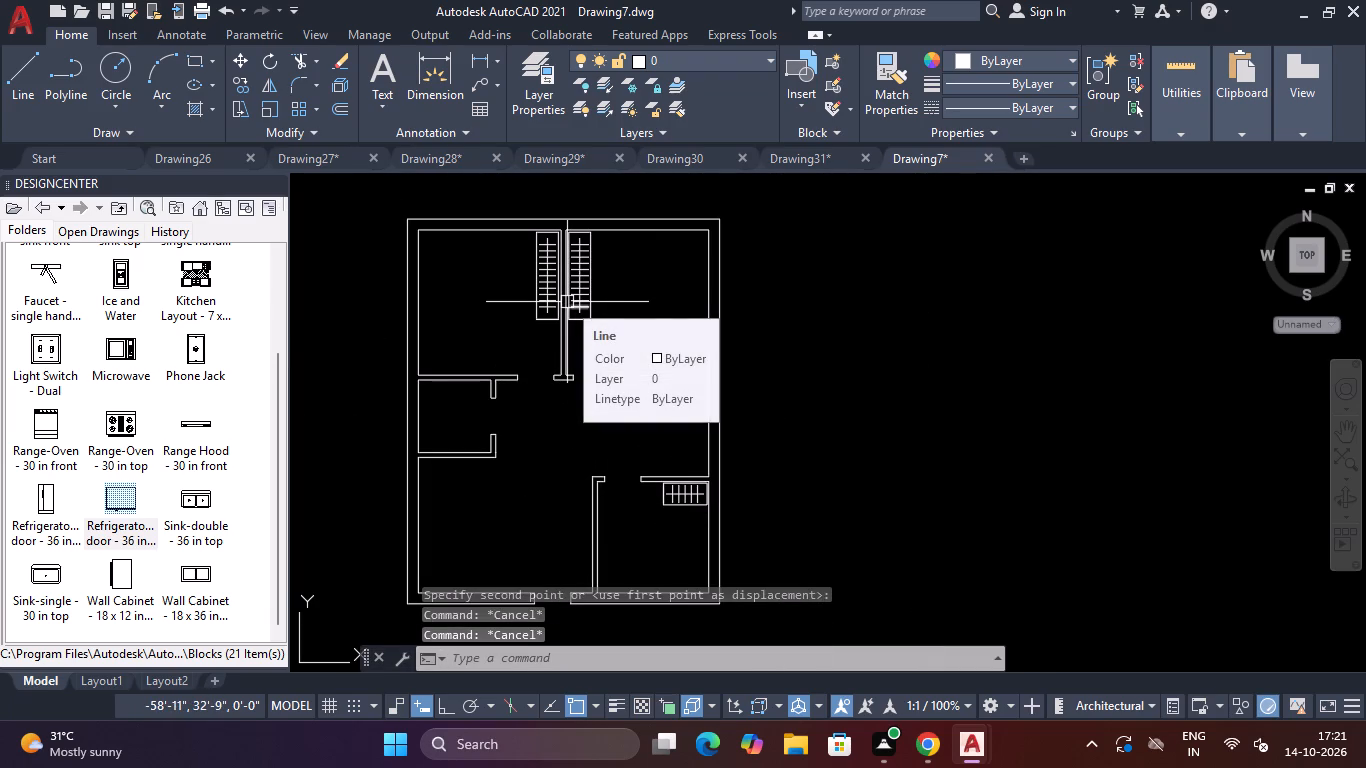
key(Escape)
key(Escape)
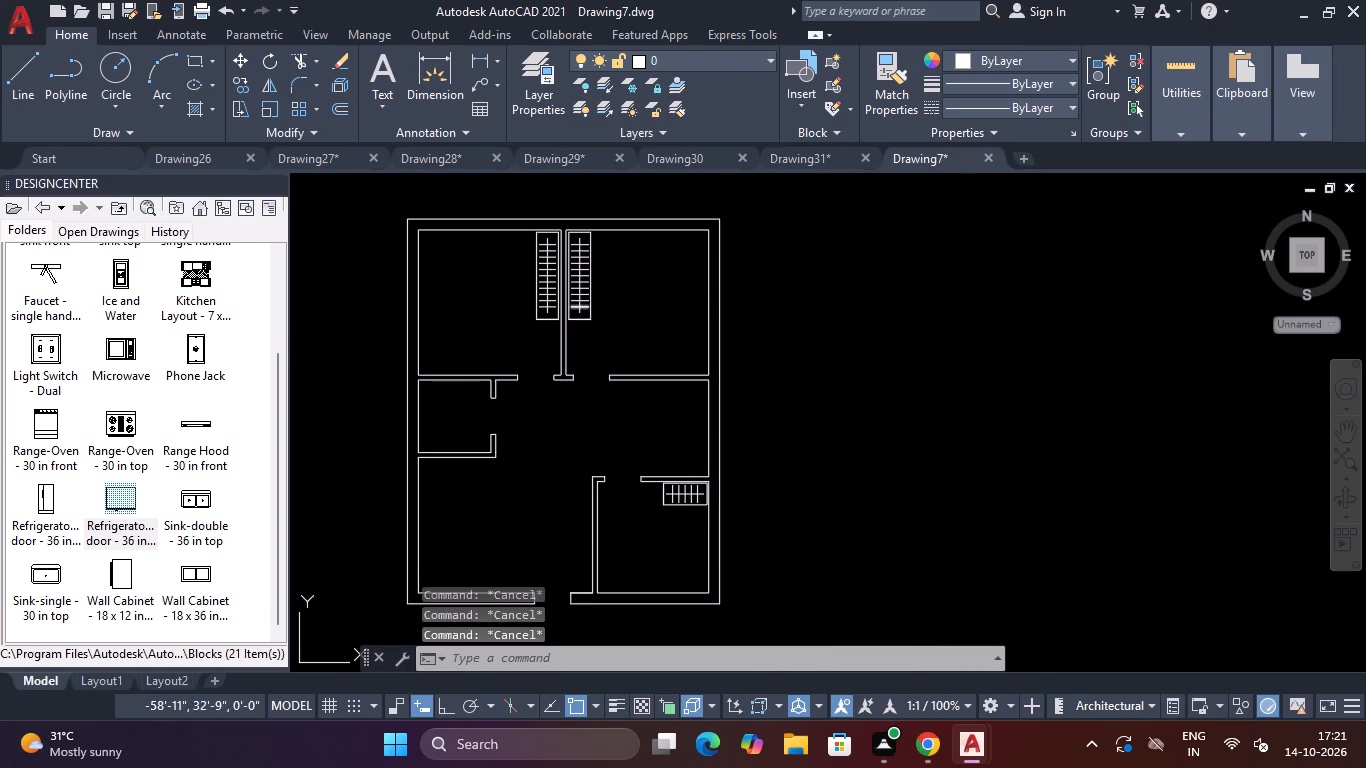
key(Escape)
key(Escape)
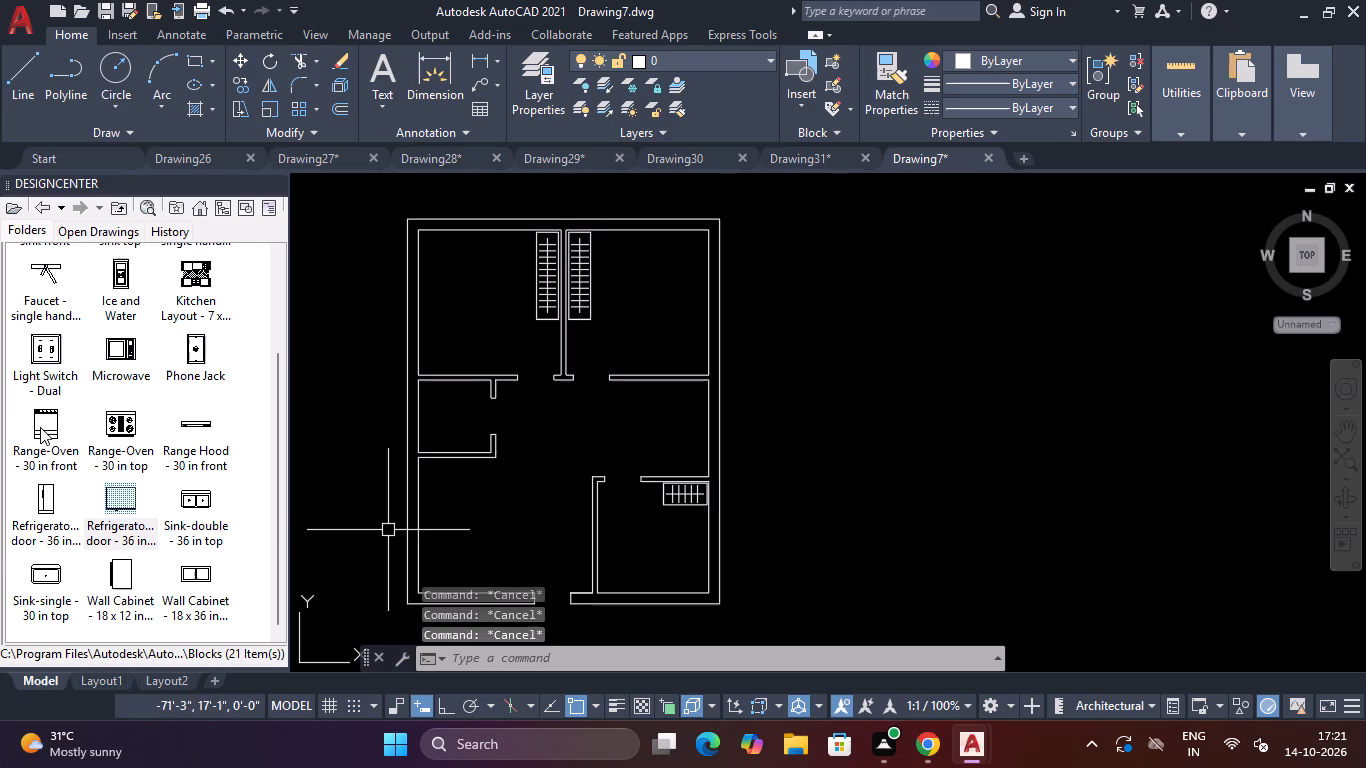
Offset the east wall's inner line 2' into the room between the two east partitions as a counter edge.
scroll(60, 415, up, 7)
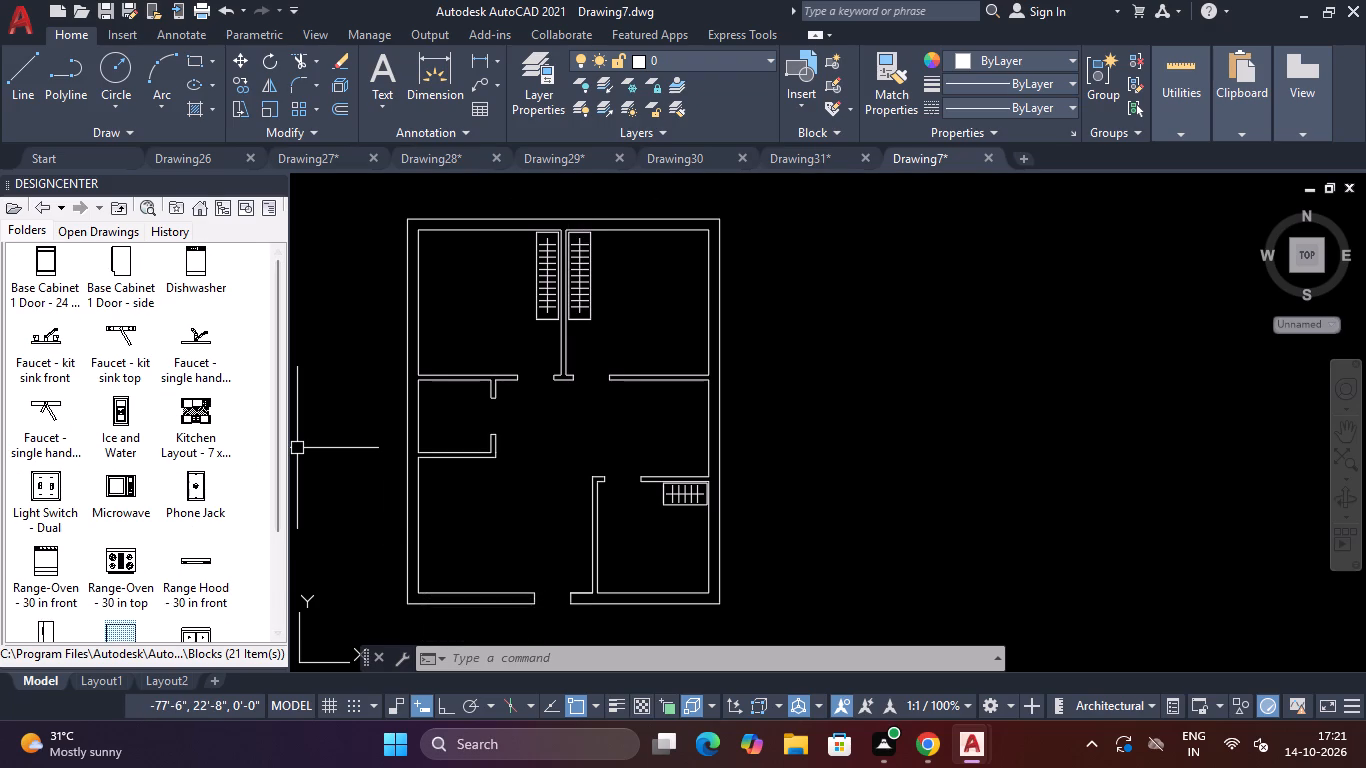
key(Escape)
text(O)
key(space)
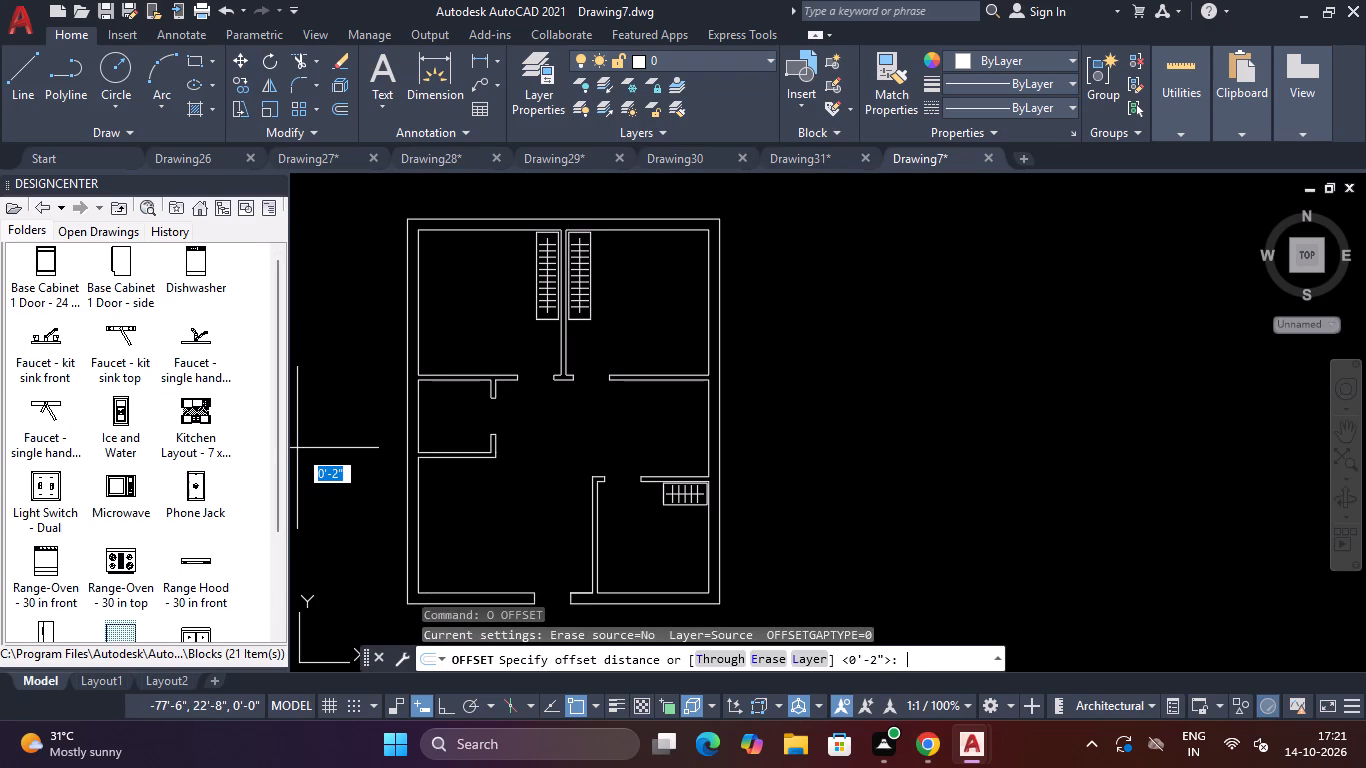
text(2')
key(Return)
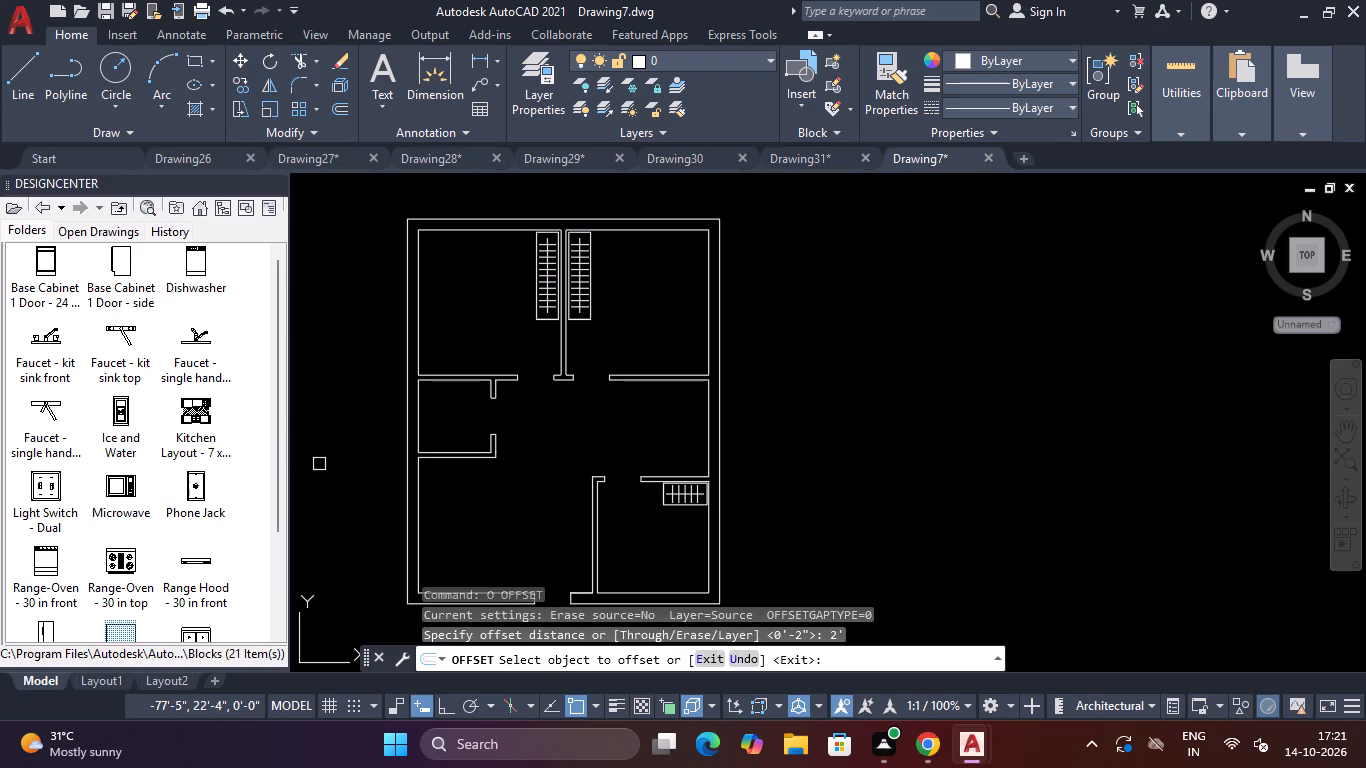
click(704, 417)
click(677, 422)
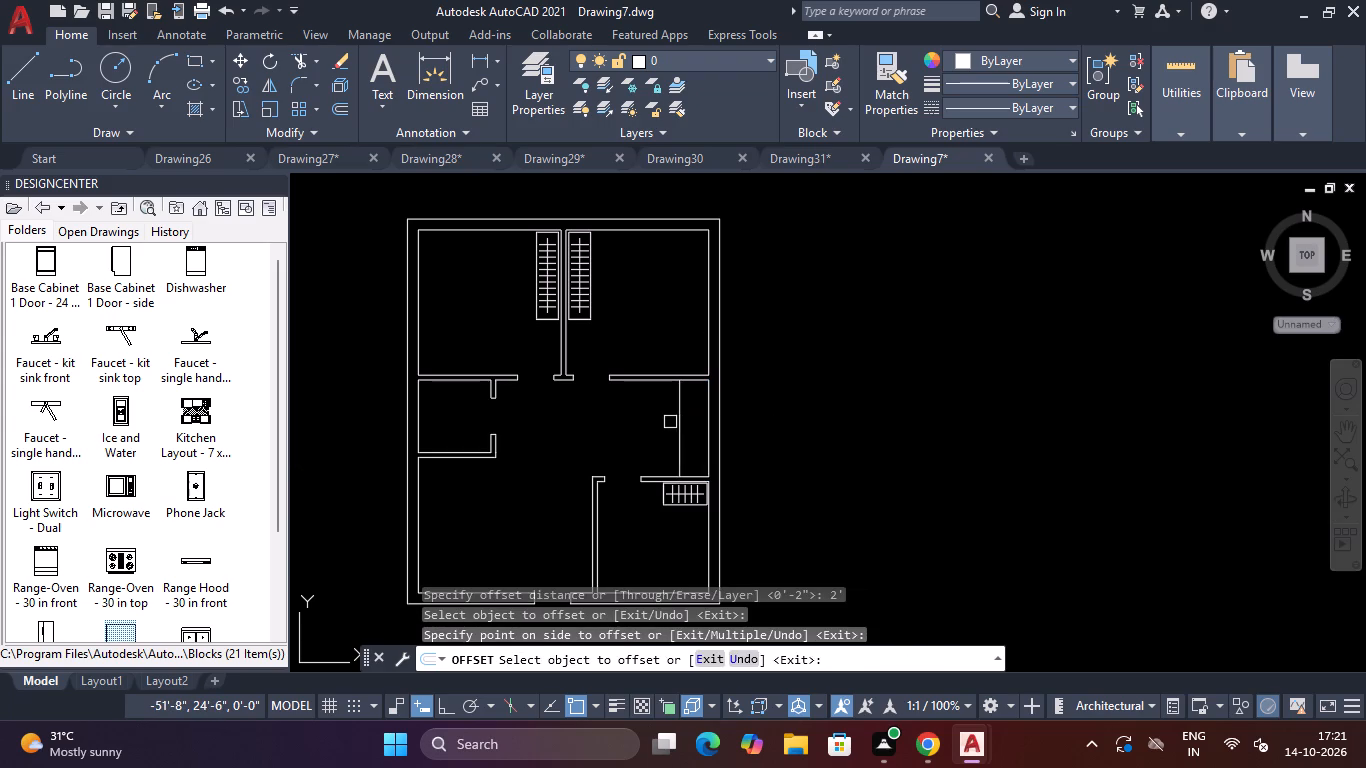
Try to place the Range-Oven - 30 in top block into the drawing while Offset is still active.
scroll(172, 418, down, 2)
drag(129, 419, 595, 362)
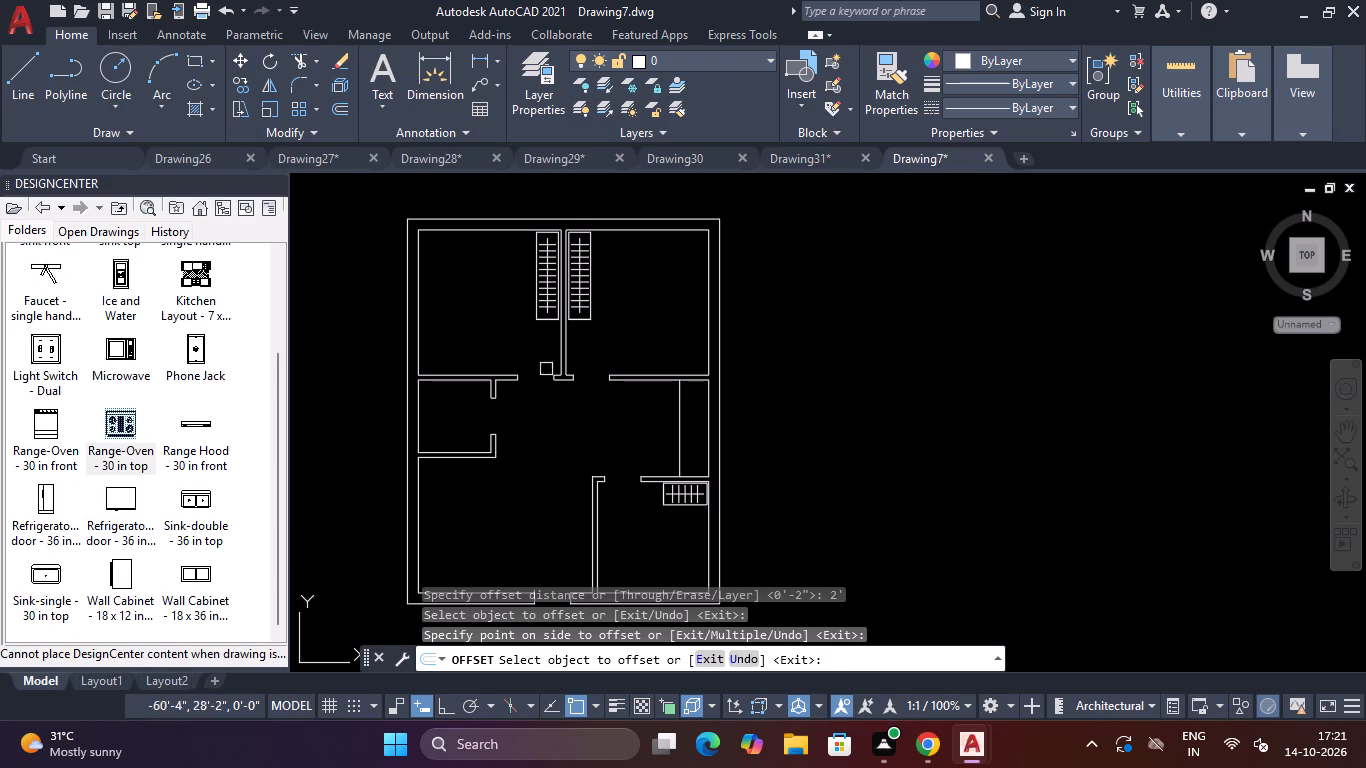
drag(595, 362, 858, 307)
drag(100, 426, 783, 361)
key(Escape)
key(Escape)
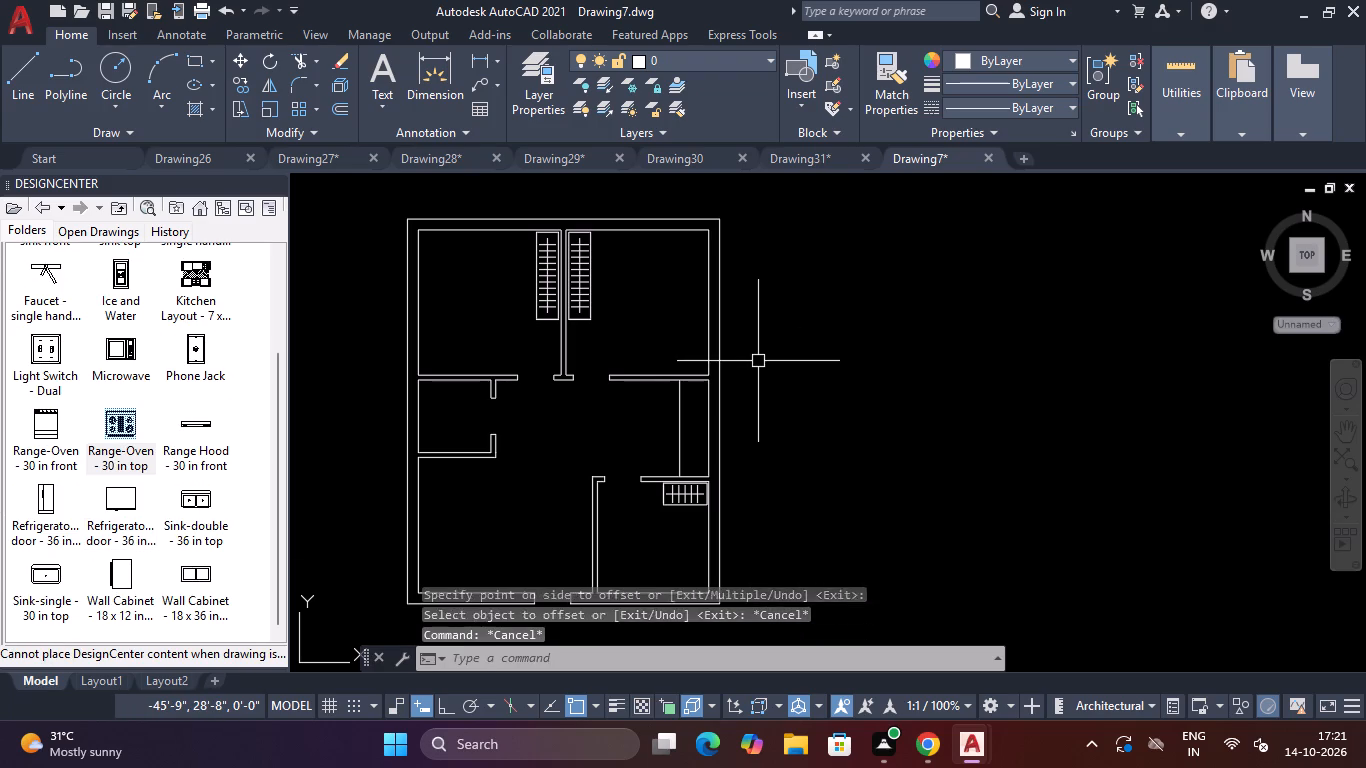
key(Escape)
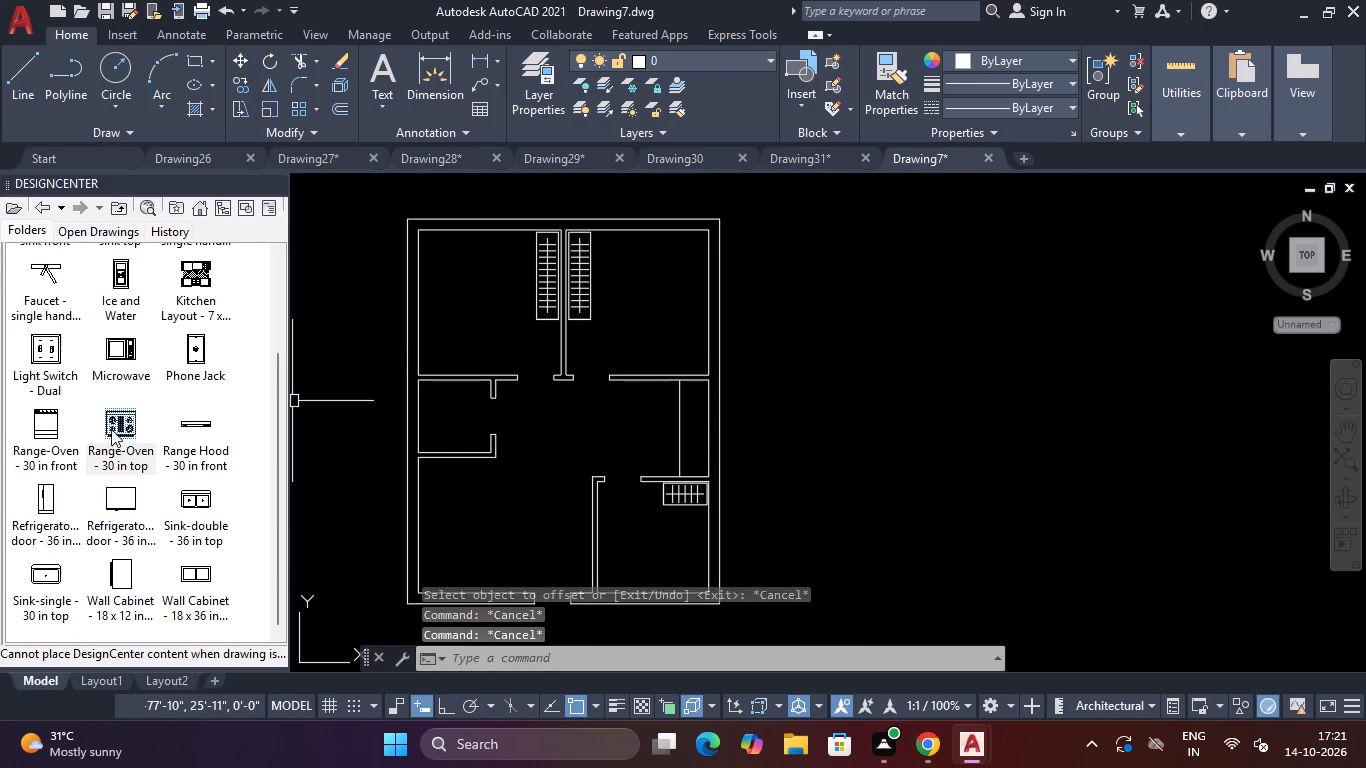
Insert the Range-Oven - 30 in top and Sink-double - 36 in top blocks outside the plan's west wall.
drag(114, 428, 345, 414)
drag(199, 514, 370, 478)
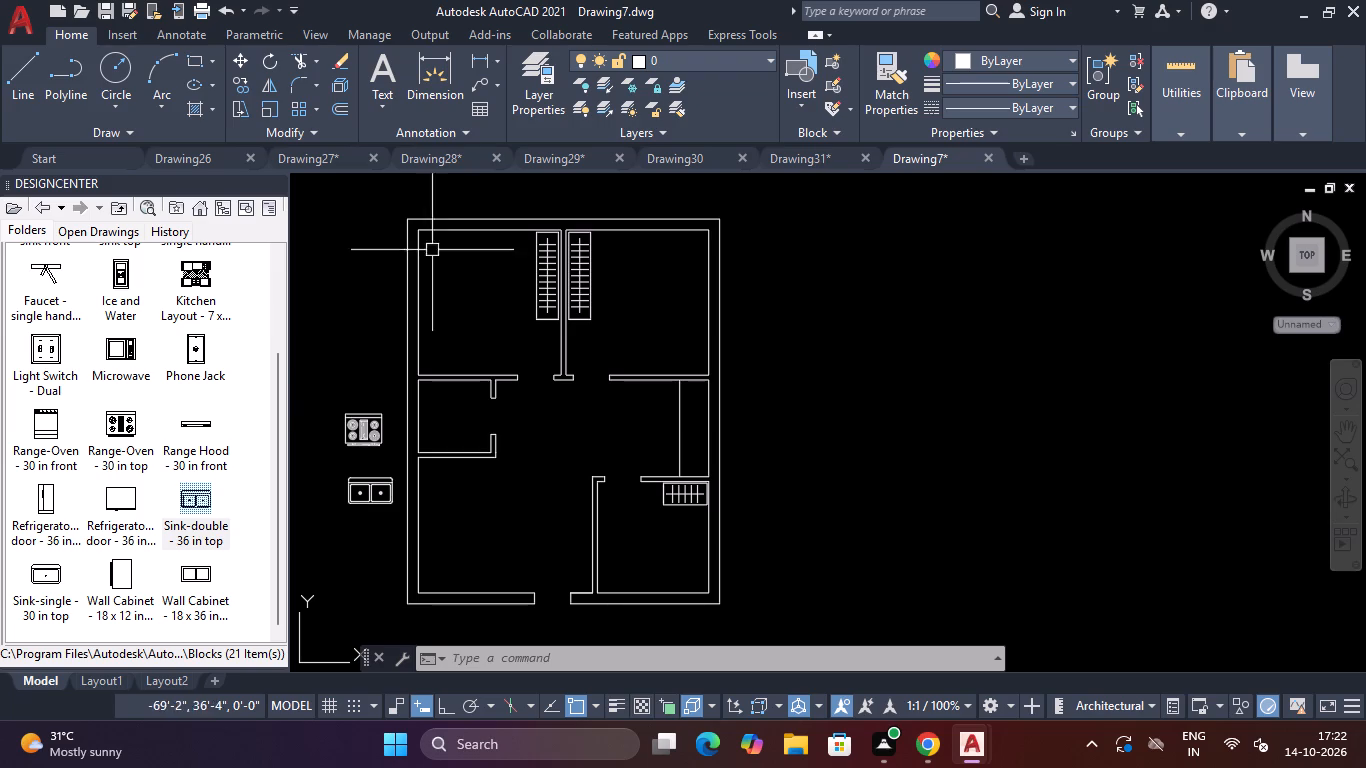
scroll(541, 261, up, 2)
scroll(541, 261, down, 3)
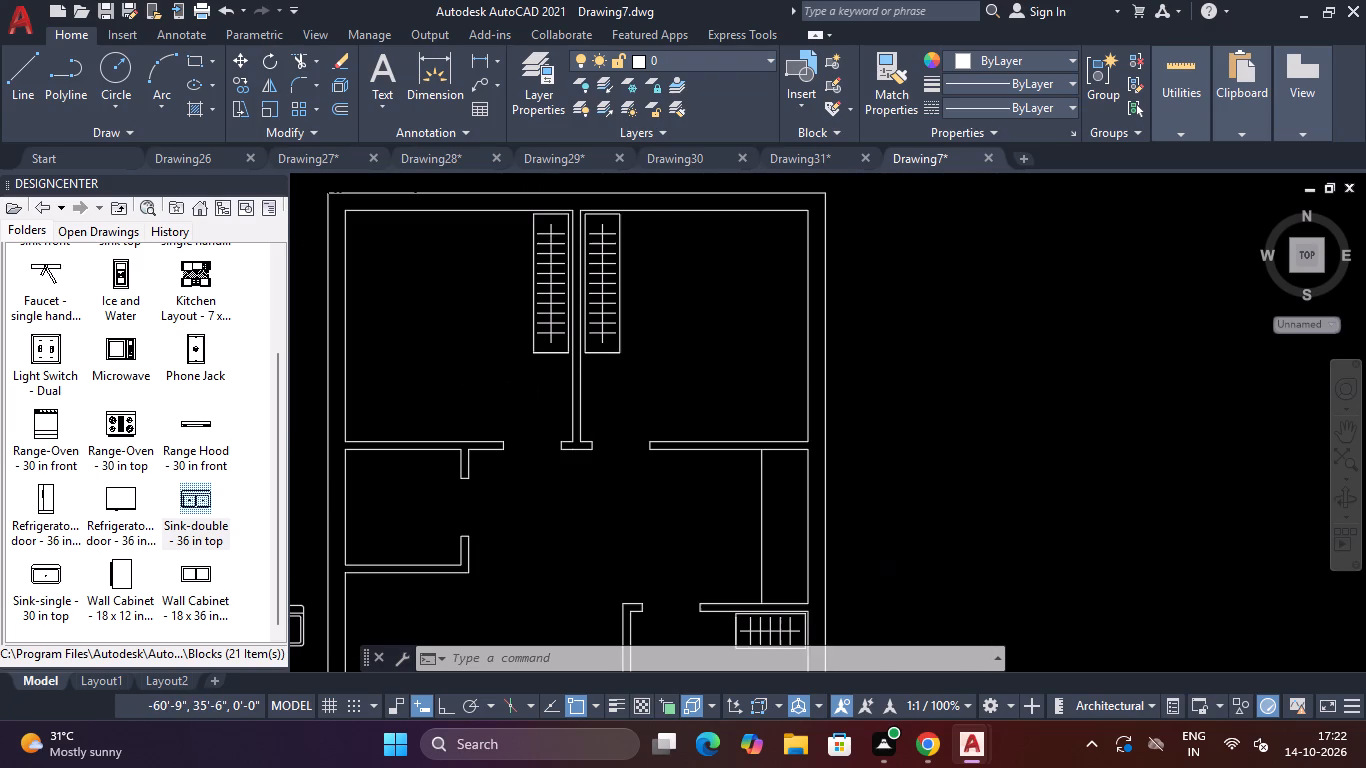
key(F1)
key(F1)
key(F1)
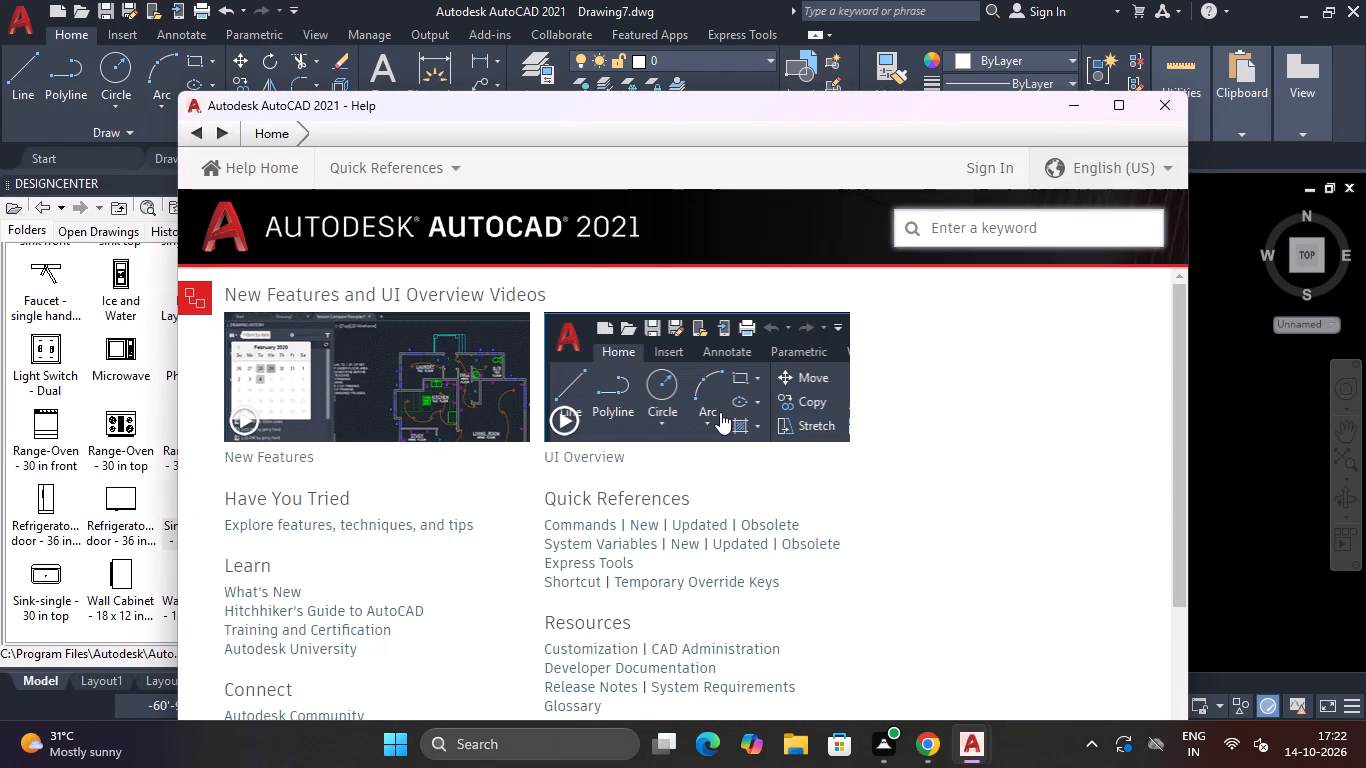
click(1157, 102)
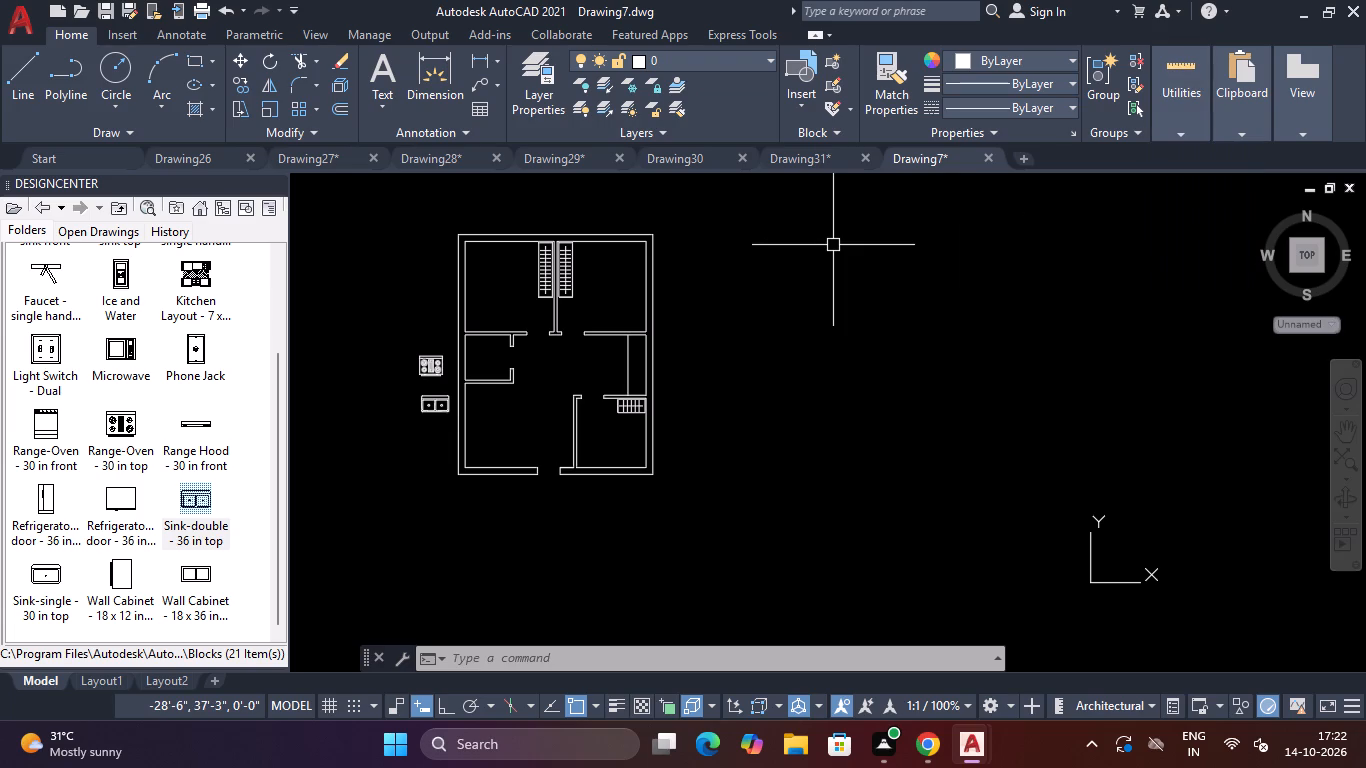
Move the double sink block up to sit beside the range-oven, on its west side.
scroll(486, 379, up, 3)
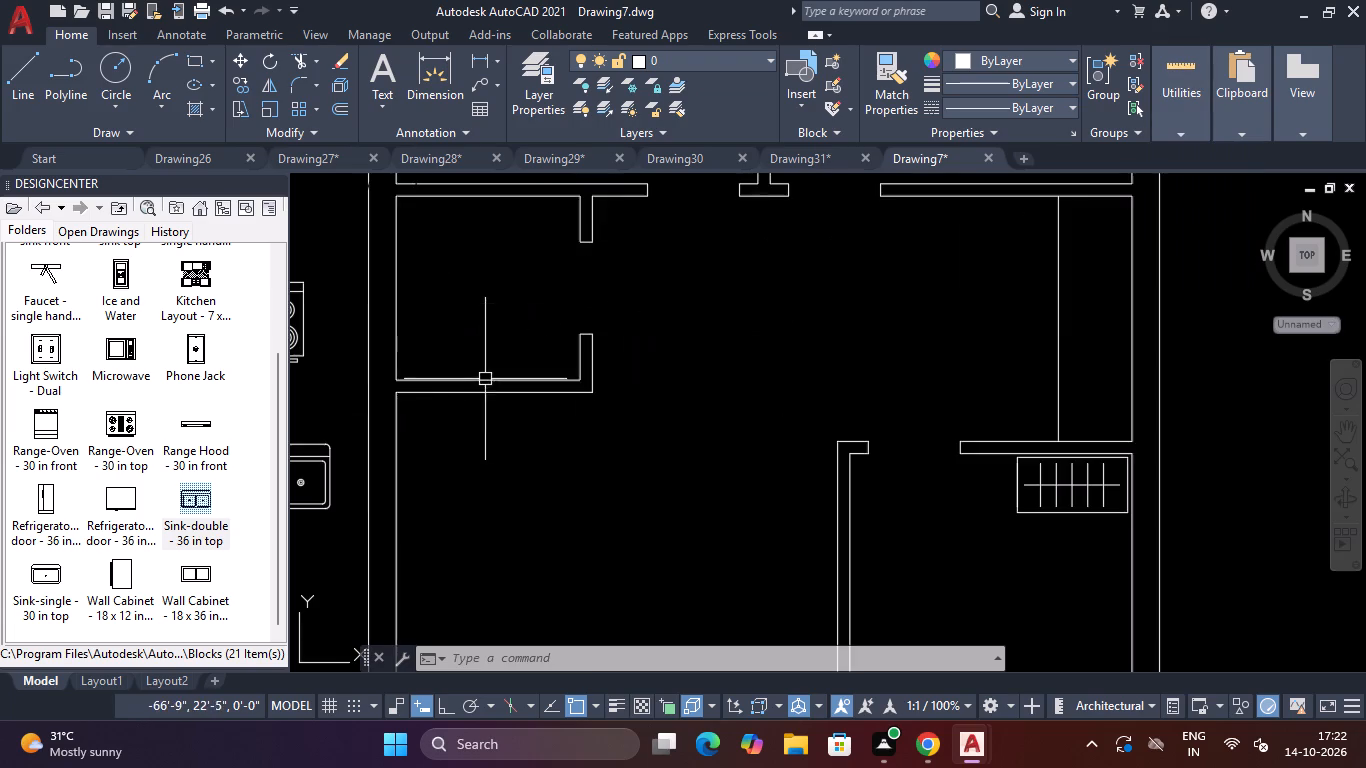
scroll(449, 325, down, 4)
scroll(419, 311, up, 2)
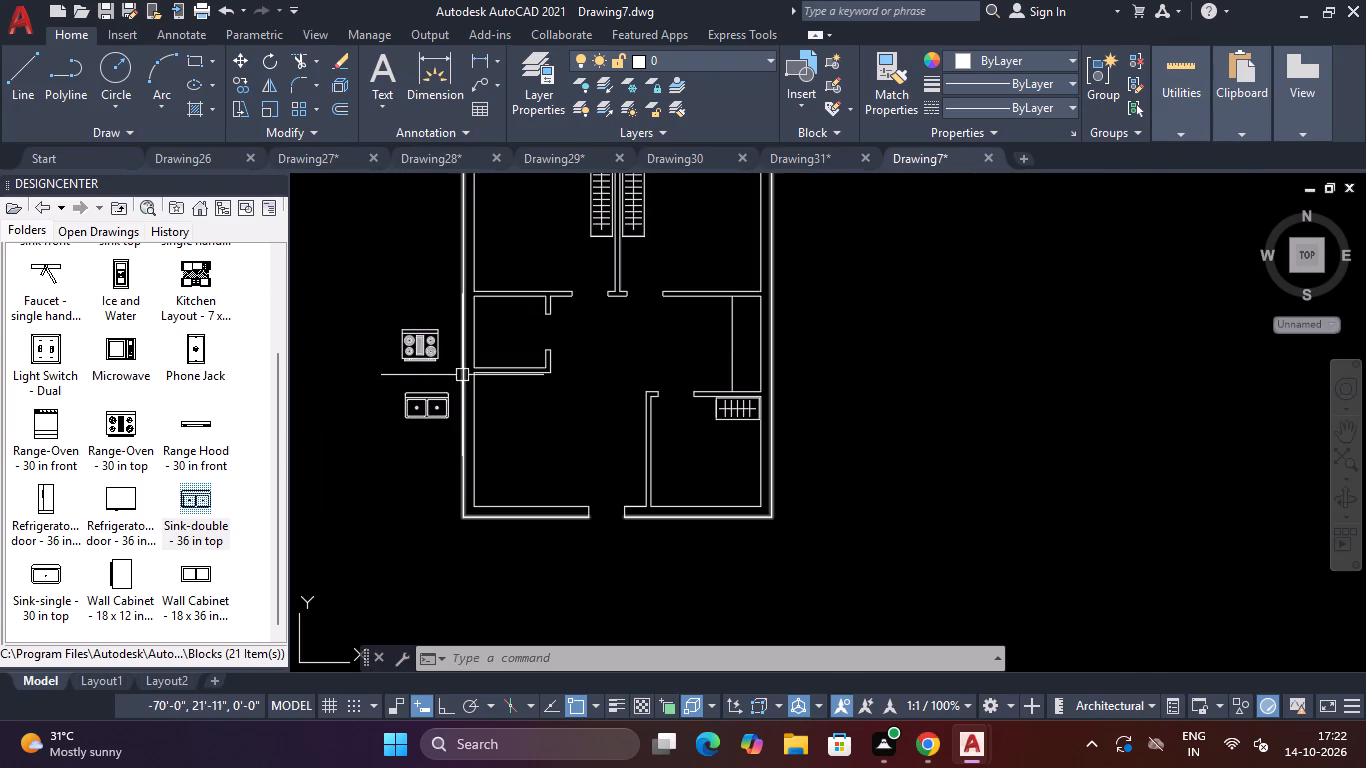
click(447, 398)
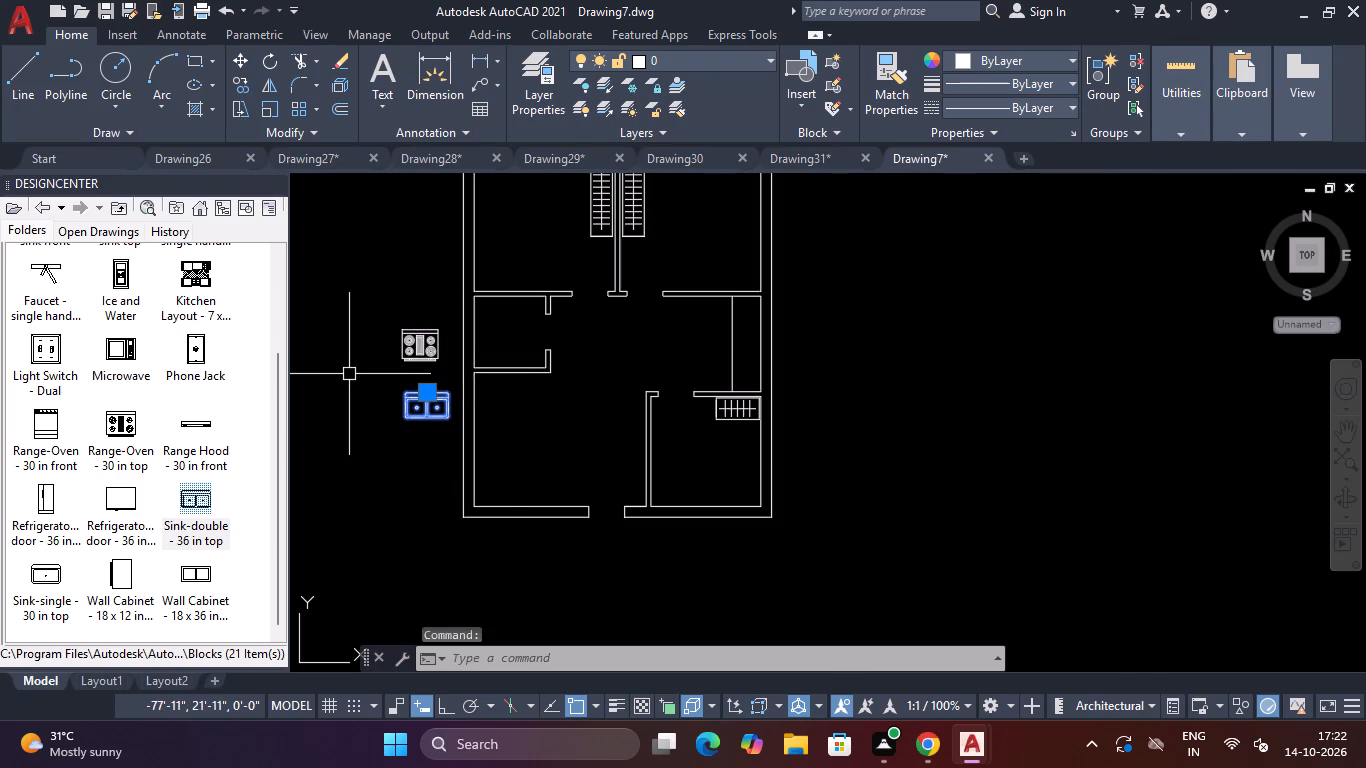
text(M)
key(space)
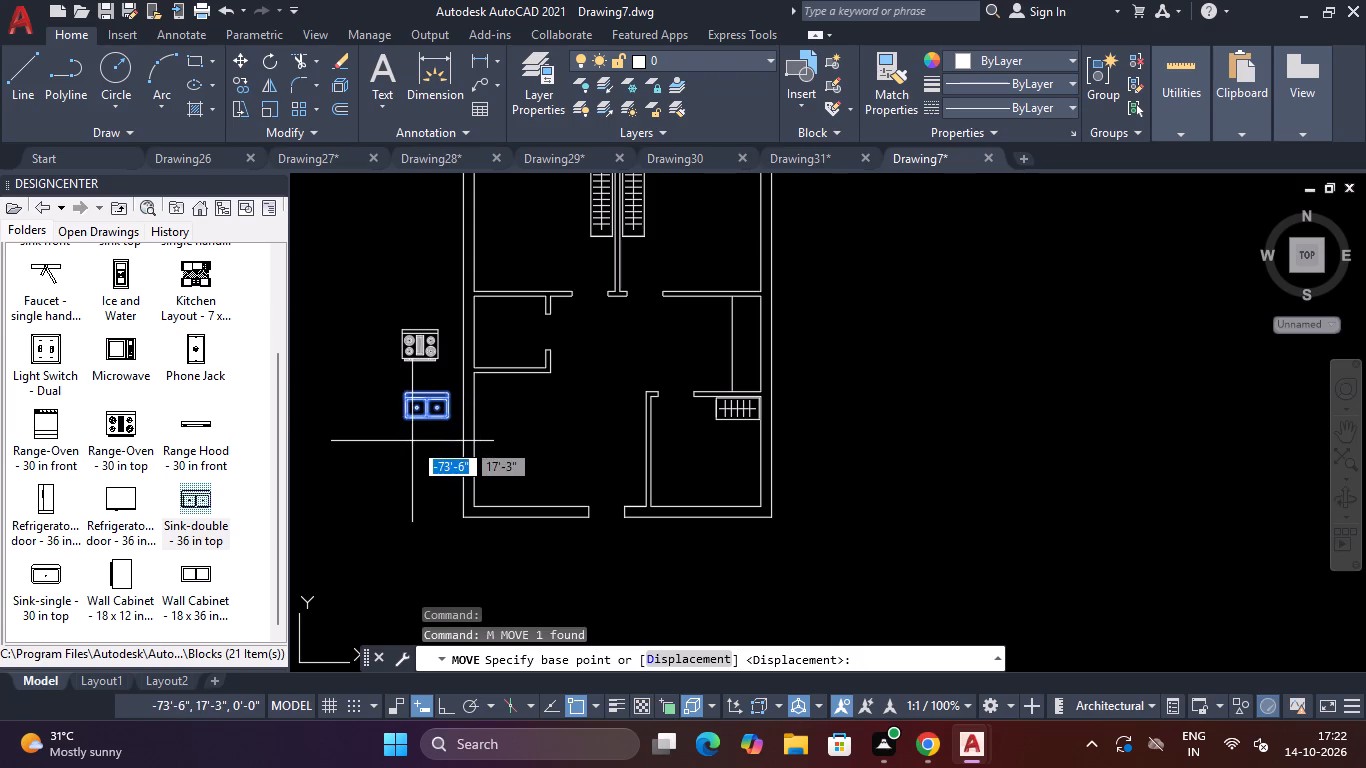
click(425, 410)
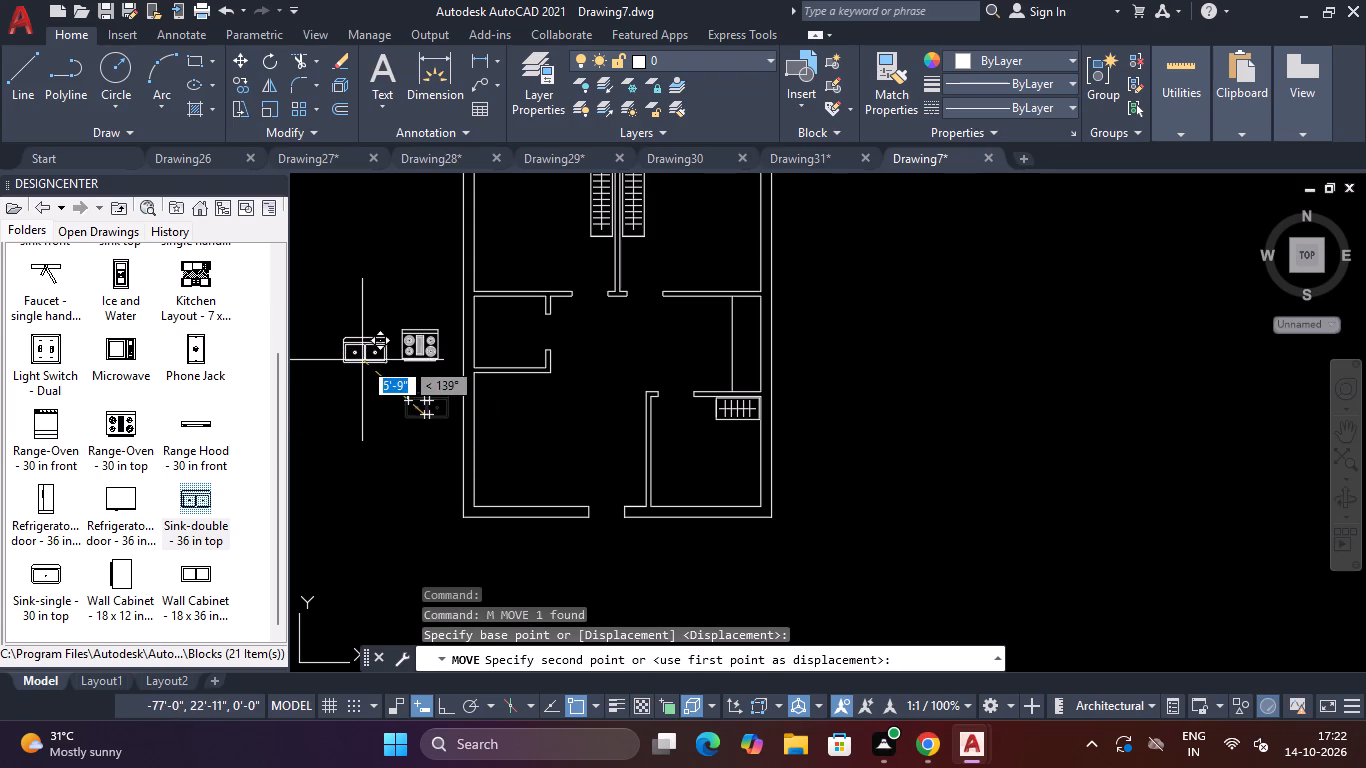
click(368, 358)
Rotate the double sink and range-oven together by 270° so the sink lies north of the range.
click(452, 310)
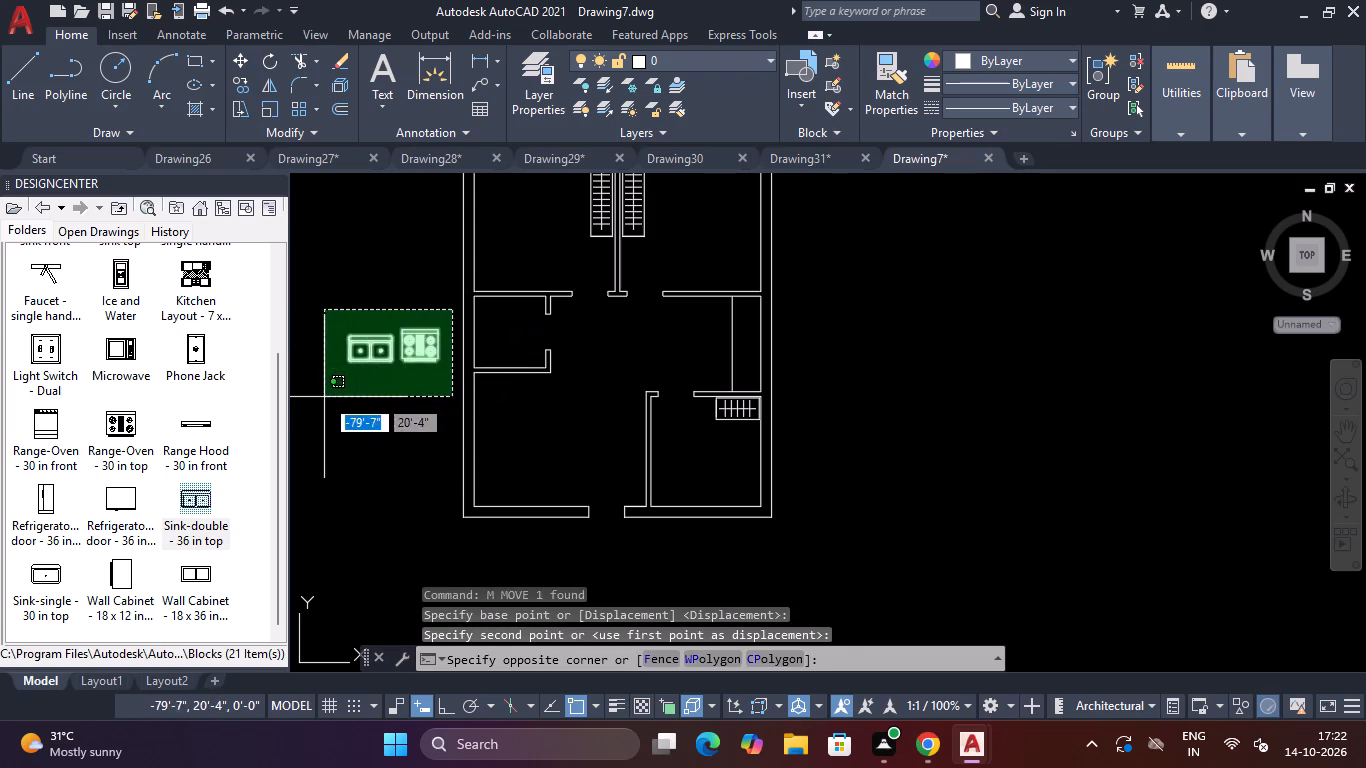
click(322, 397)
text(RO)
key(Return)
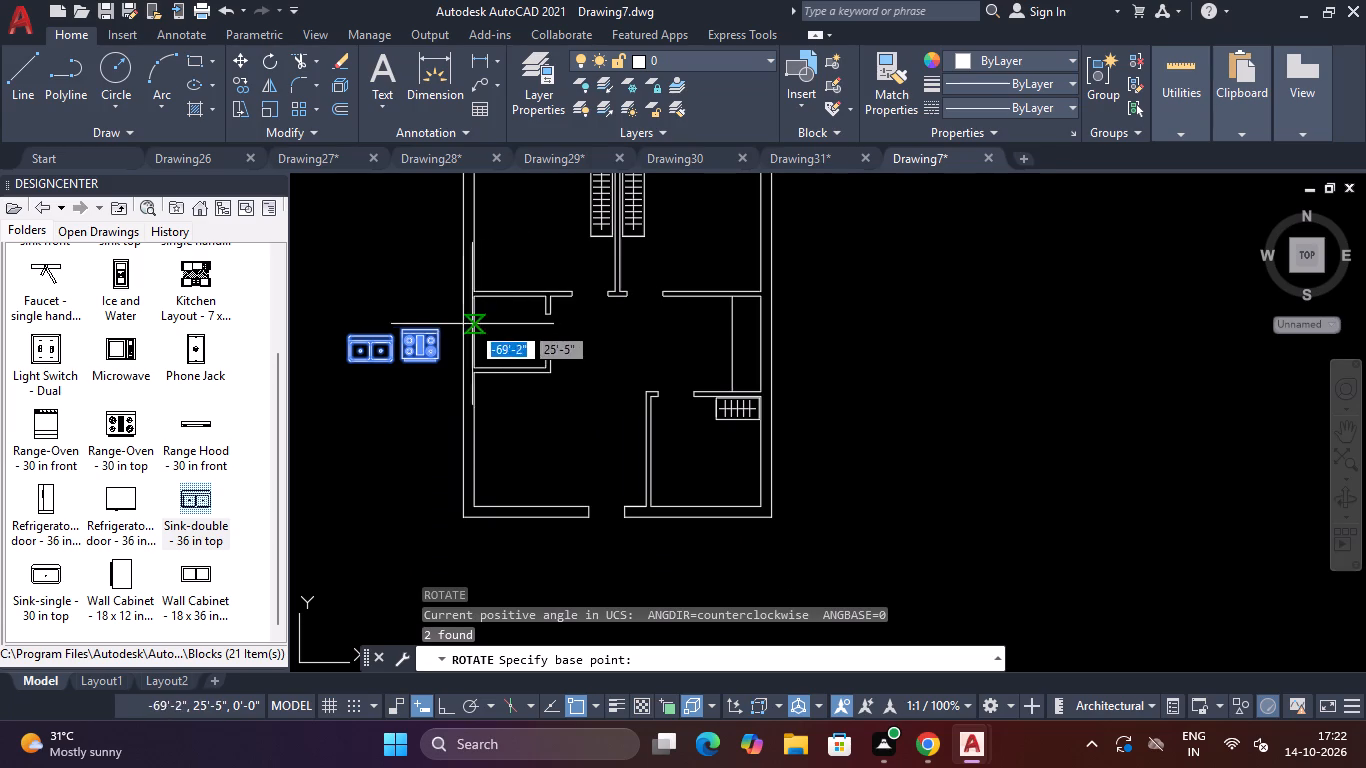
click(432, 325)
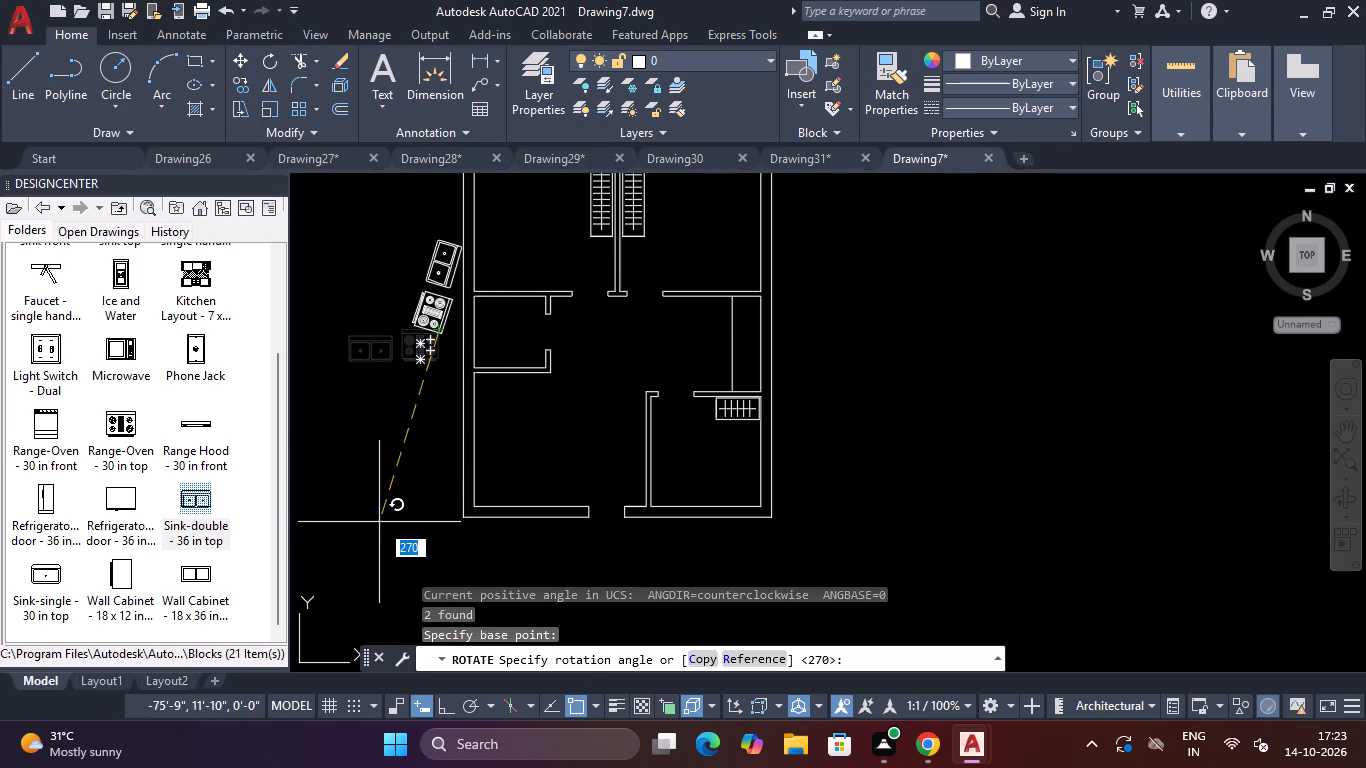
click(435, 525)
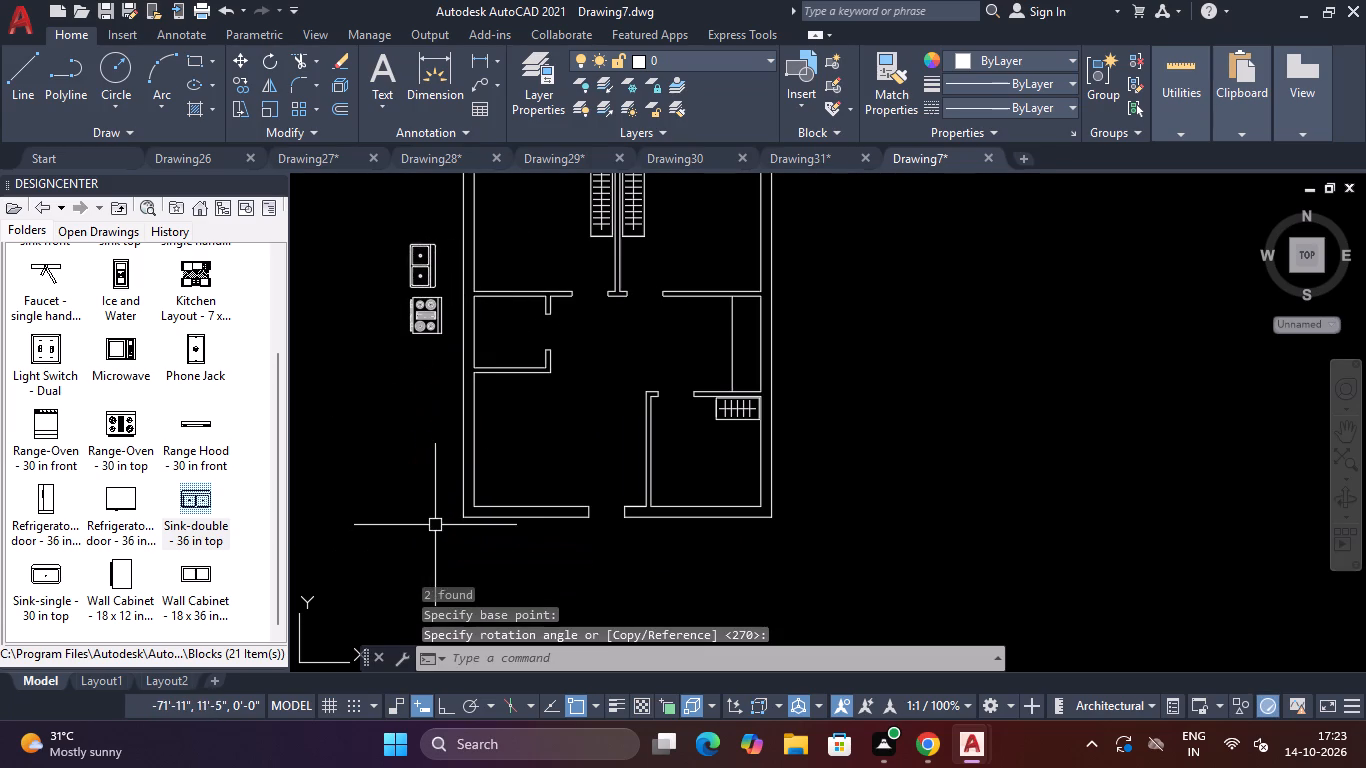
Move the rotated sink and range-oven together onto the counter strip along the east wall, between the two partitions.
click(441, 212)
click(380, 403)
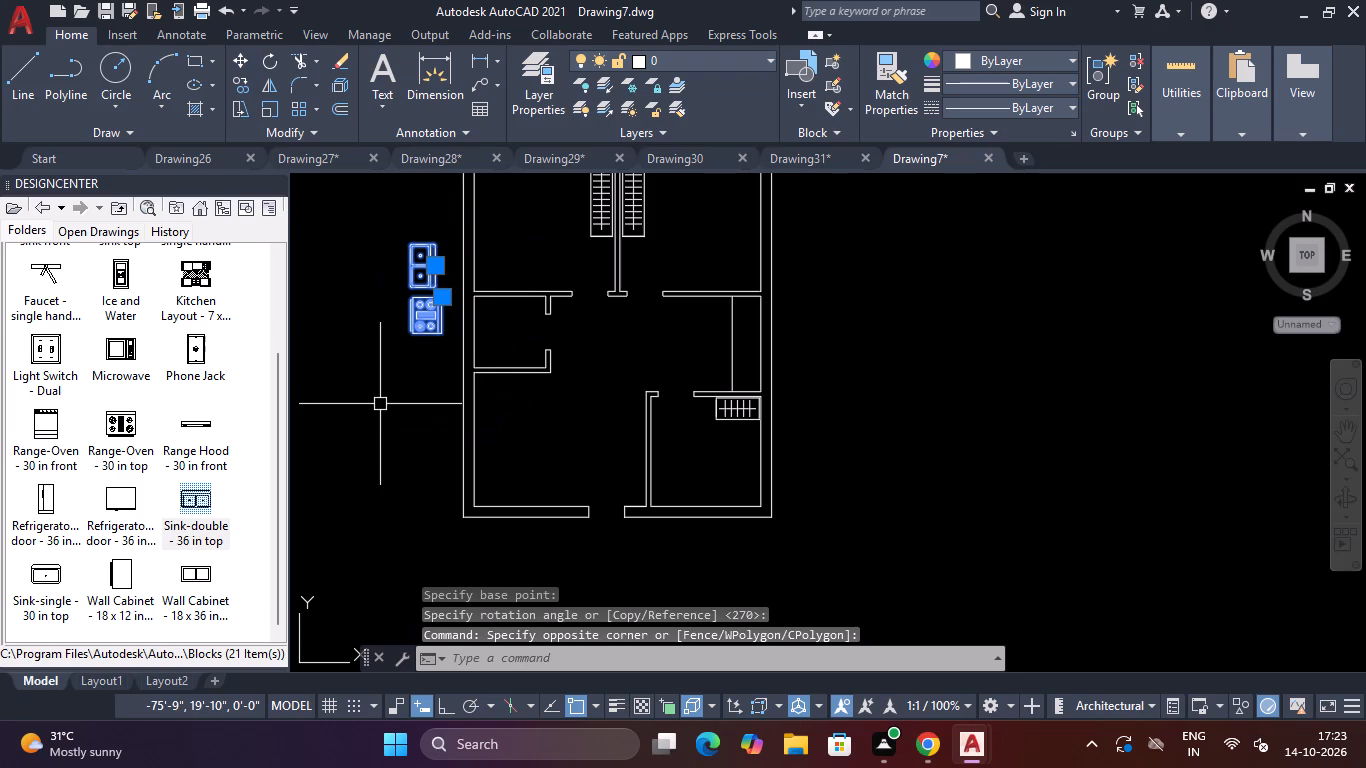
text(M)
key(space)
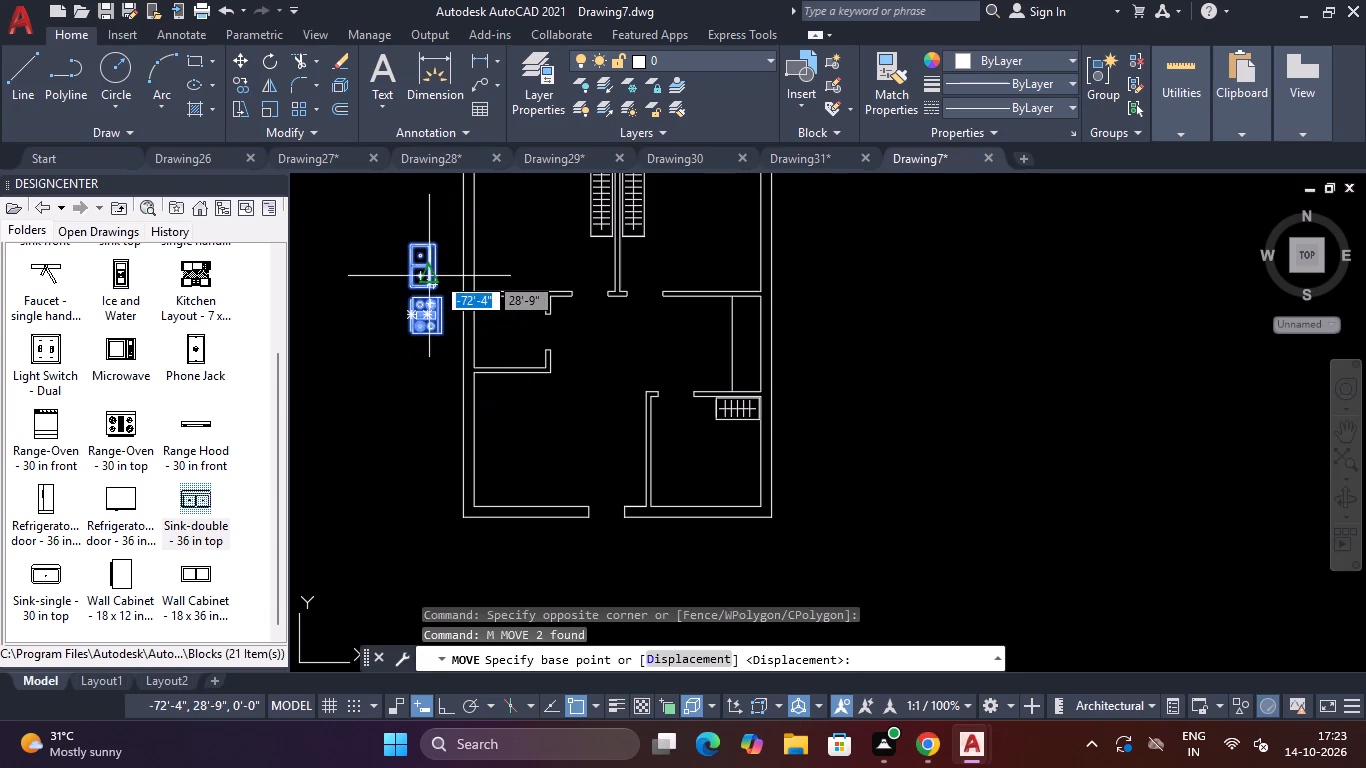
click(421, 293)
scroll(734, 336, up, 1)
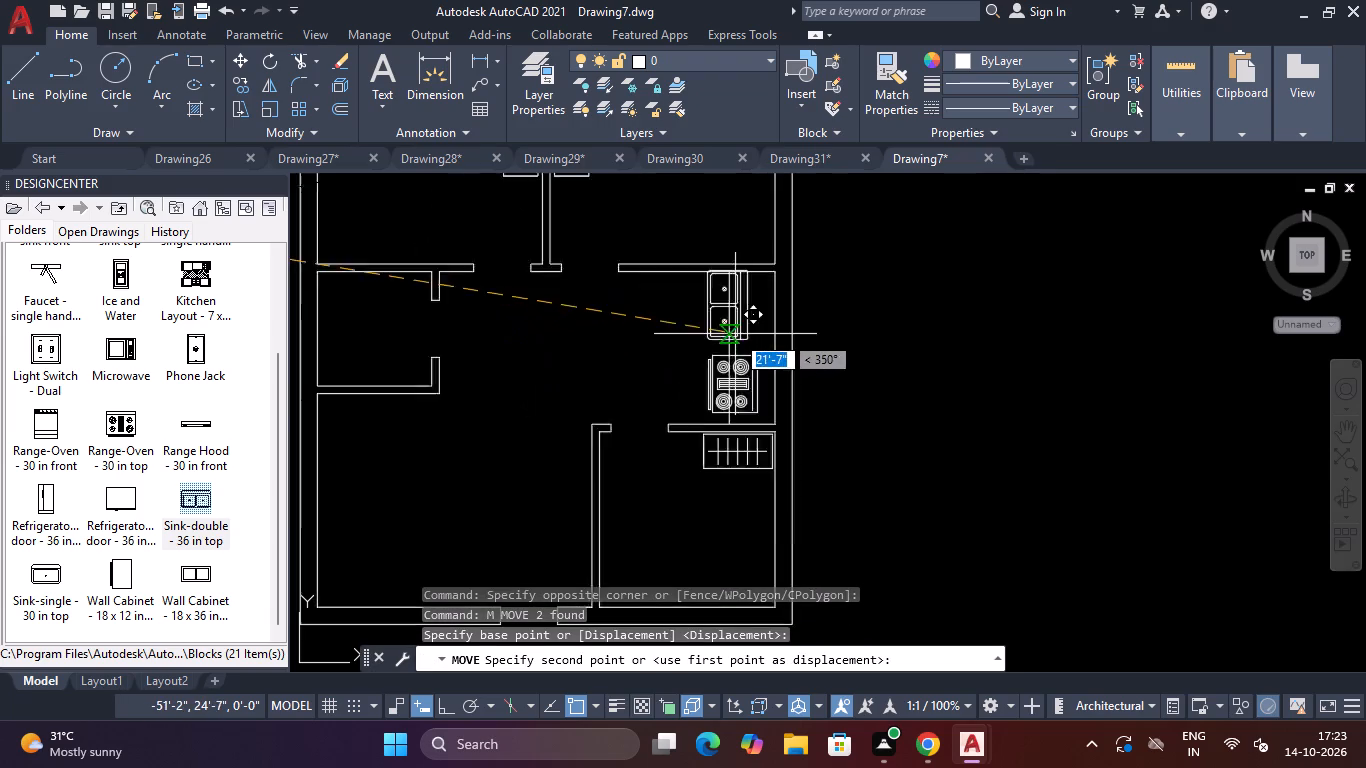
scroll(736, 334, up, 1)
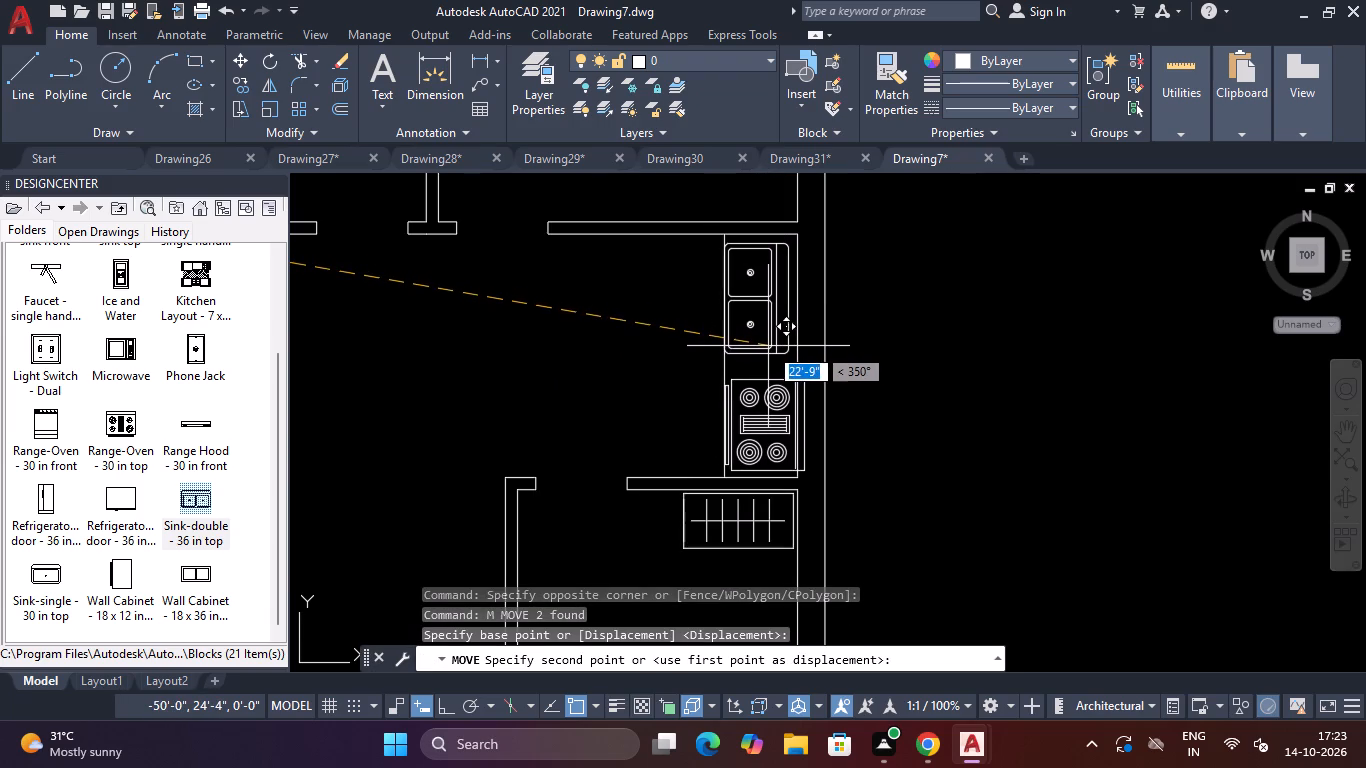
click(760, 349)
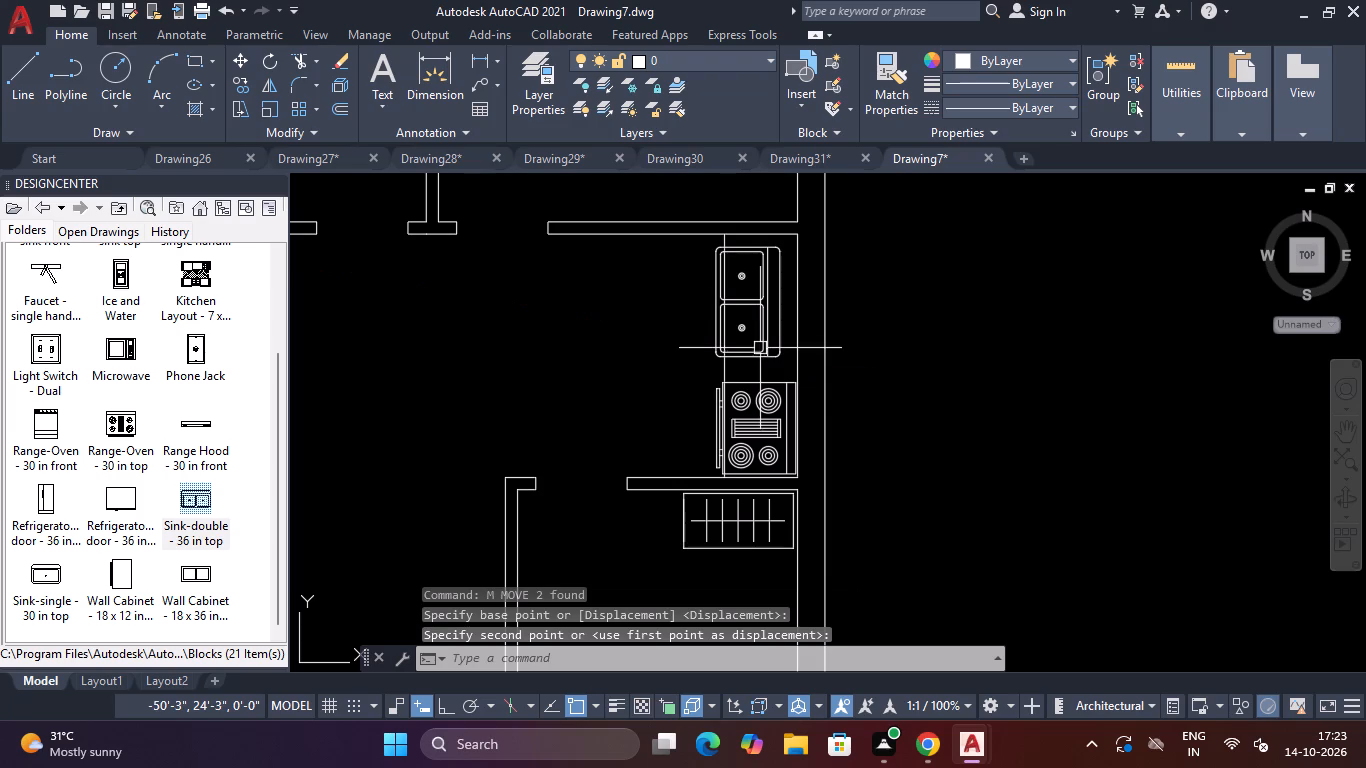
Move the double sink block slightly east so it sits within the counter strip along the east wall.
click(780, 272)
text(M)
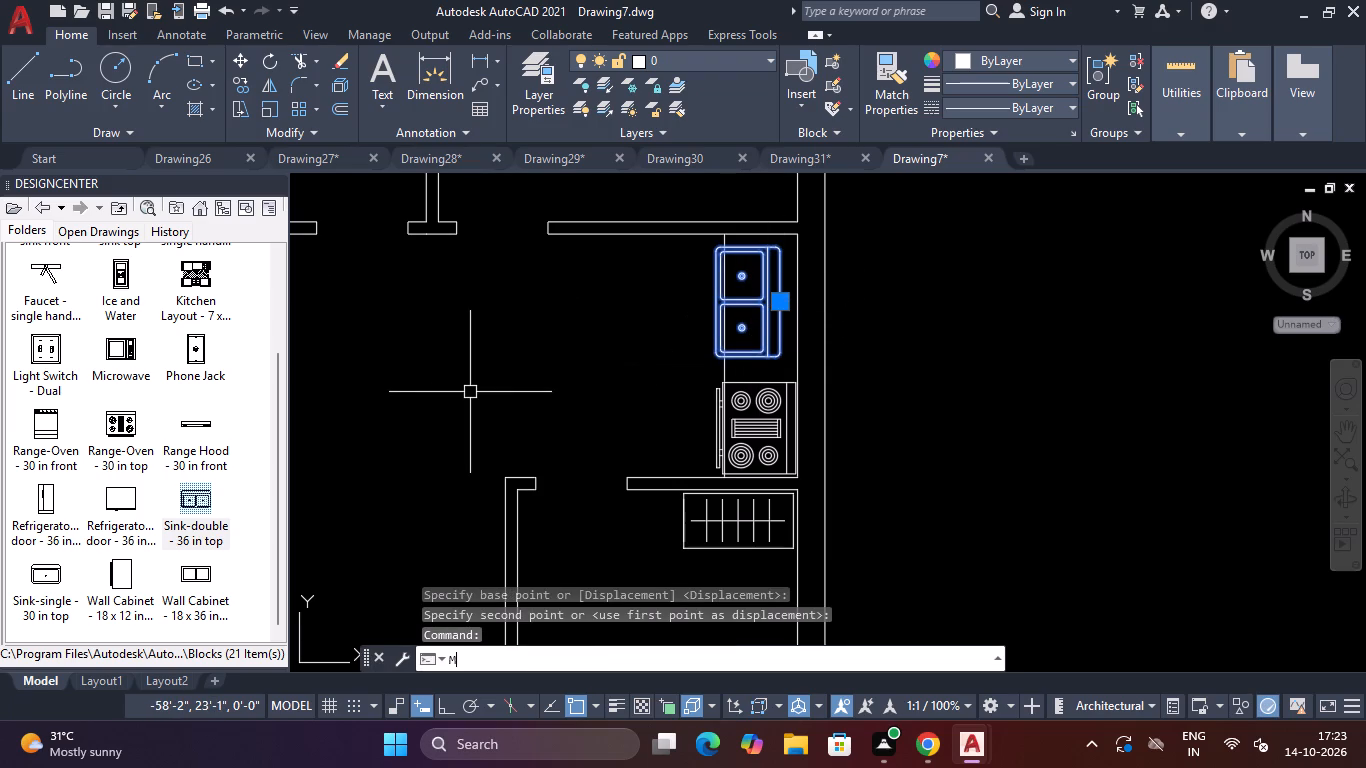
key(space)
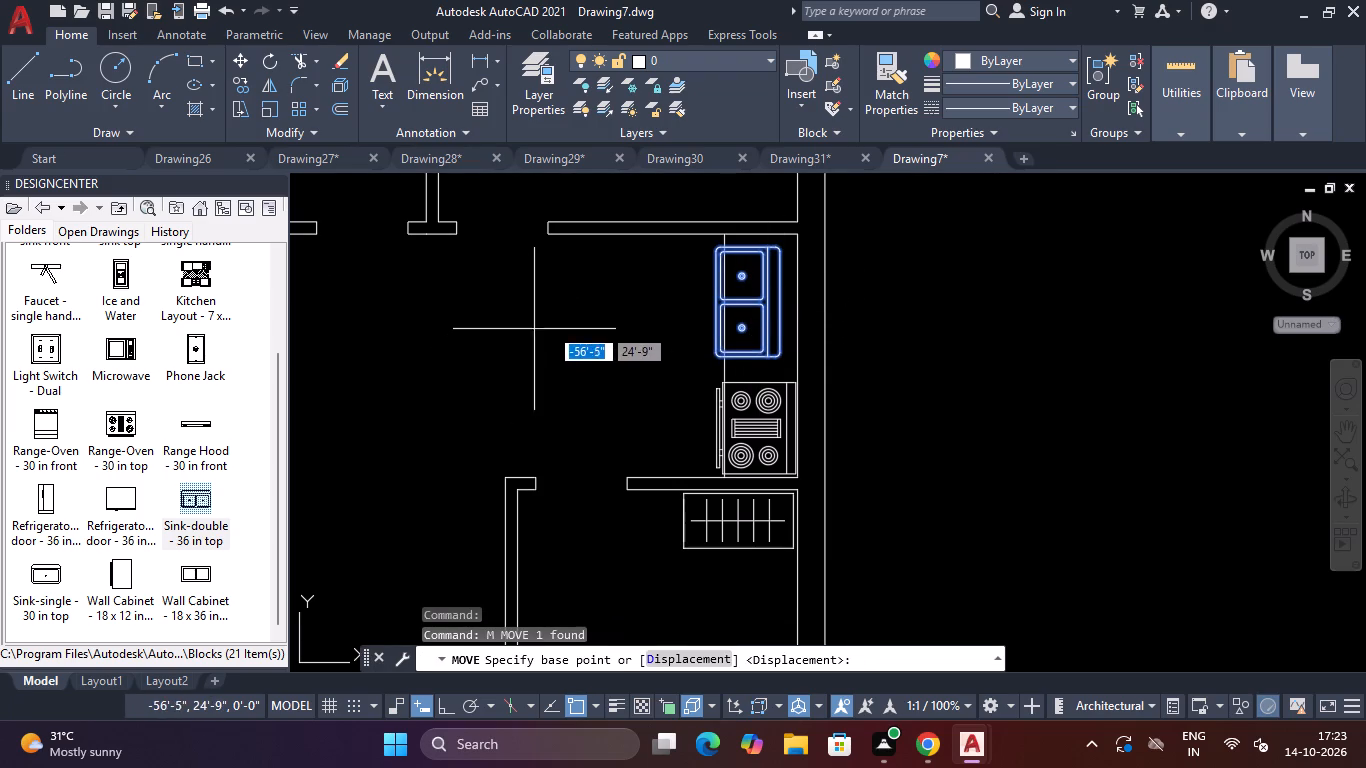
click(751, 305)
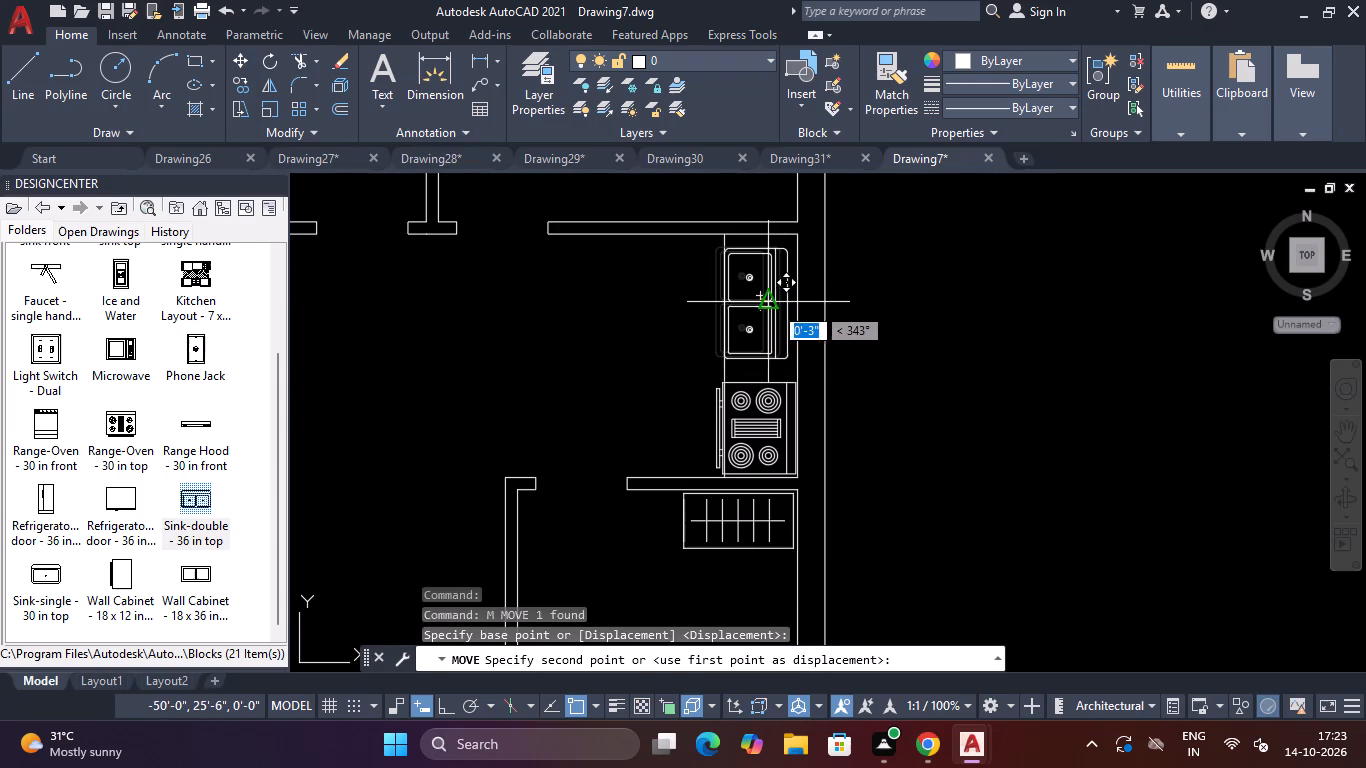
scroll(774, 306, up, 2)
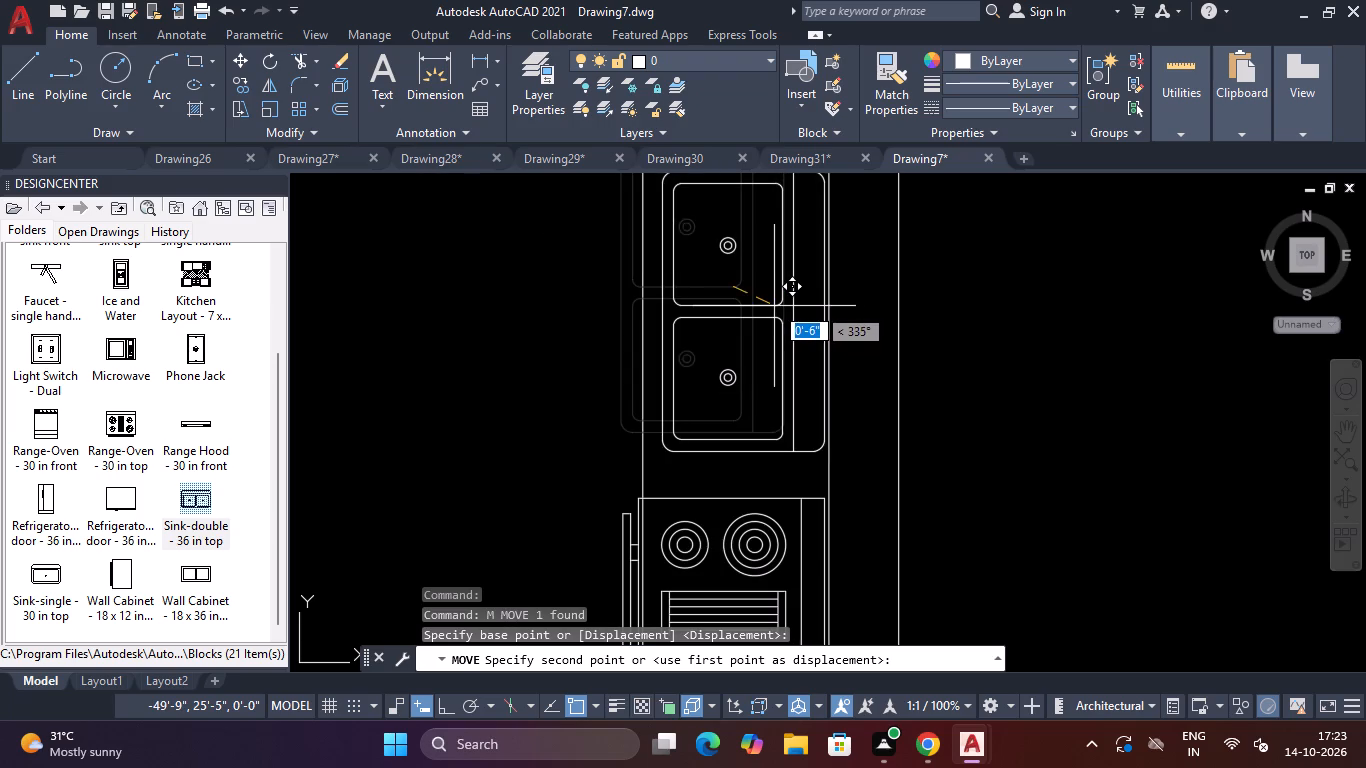
click(770, 300)
scroll(770, 309, down, 5)
scroll(732, 325, up, 2)
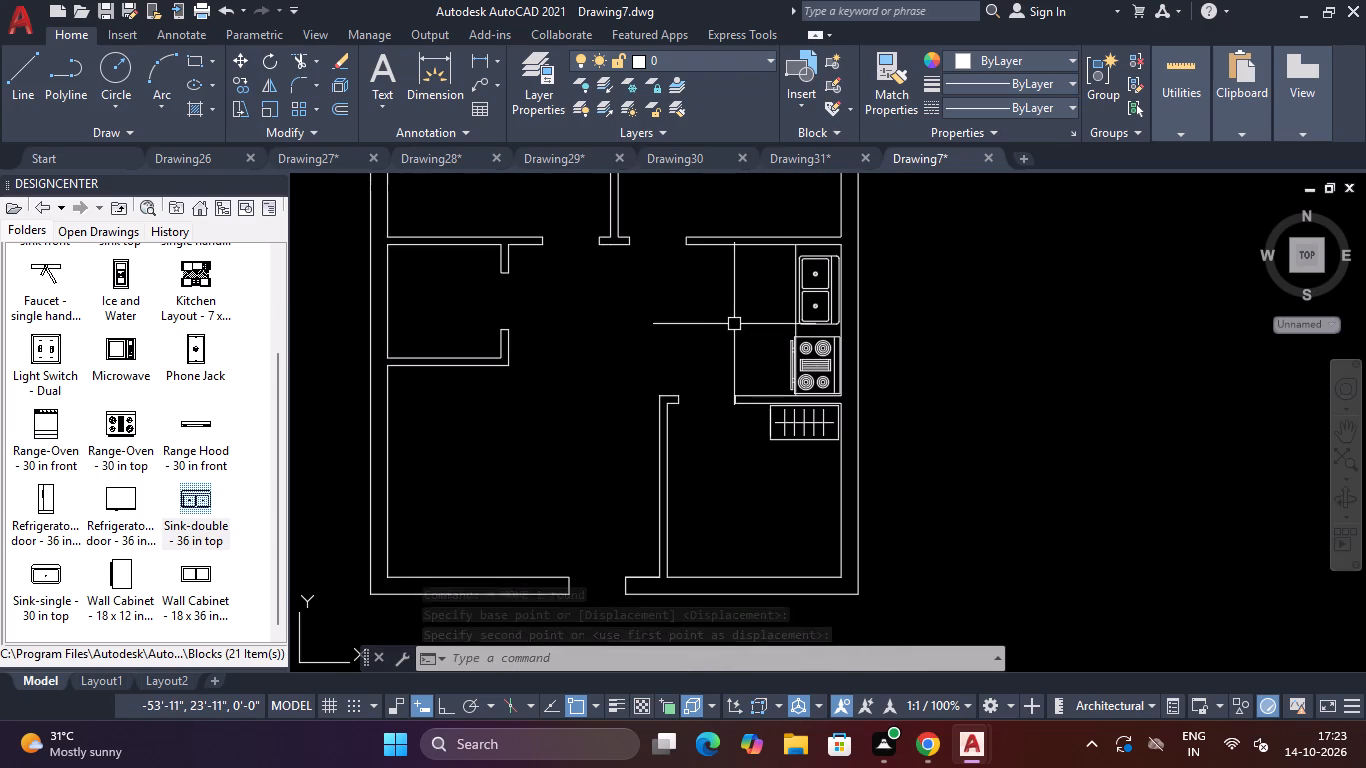
key(Escape)
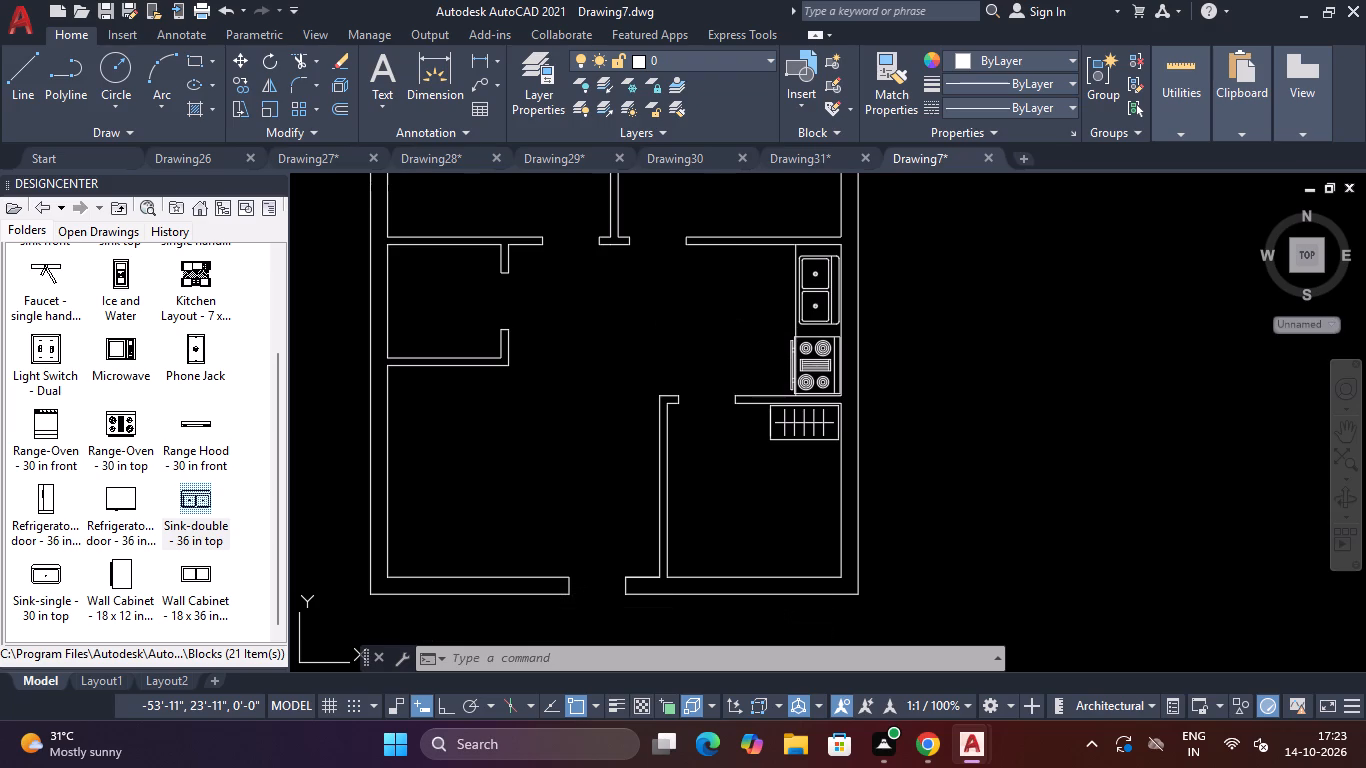
key(Escape)
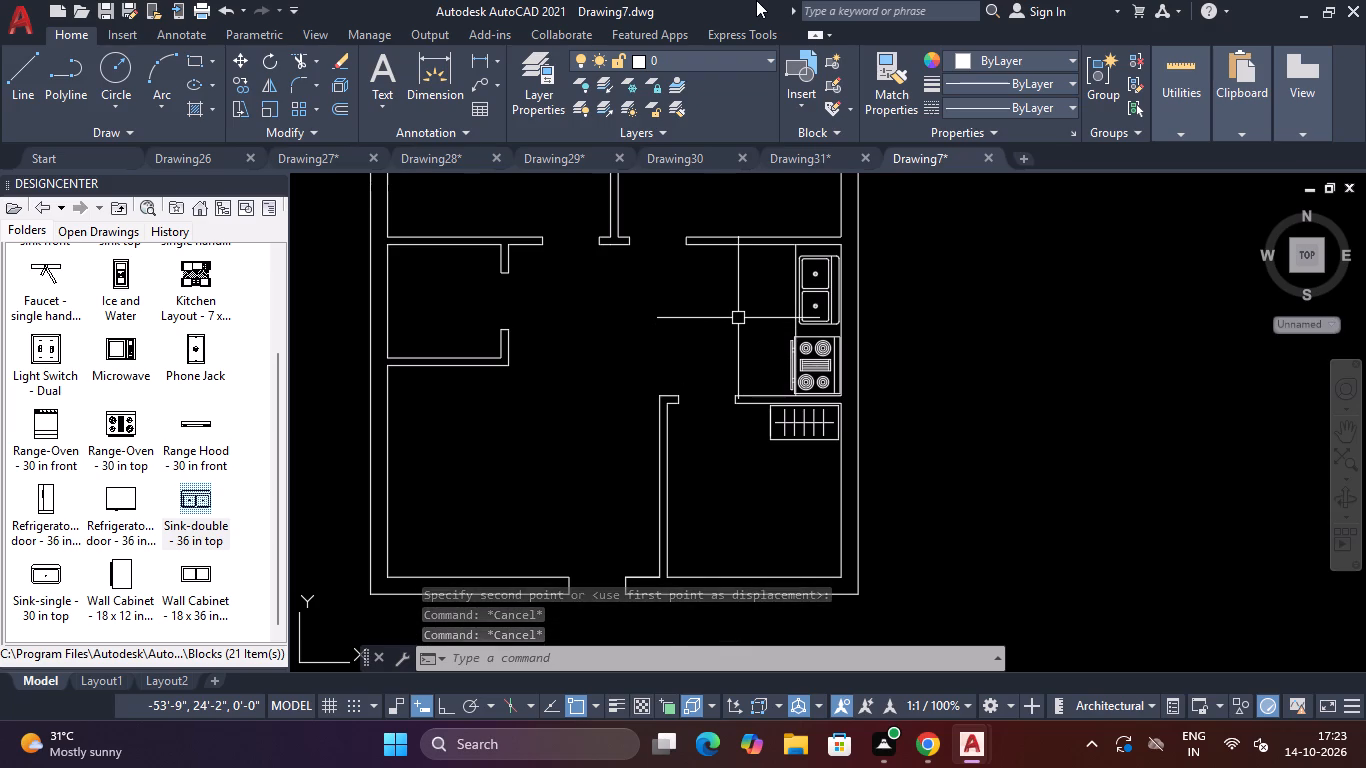
key(Escape)
key(Escape)
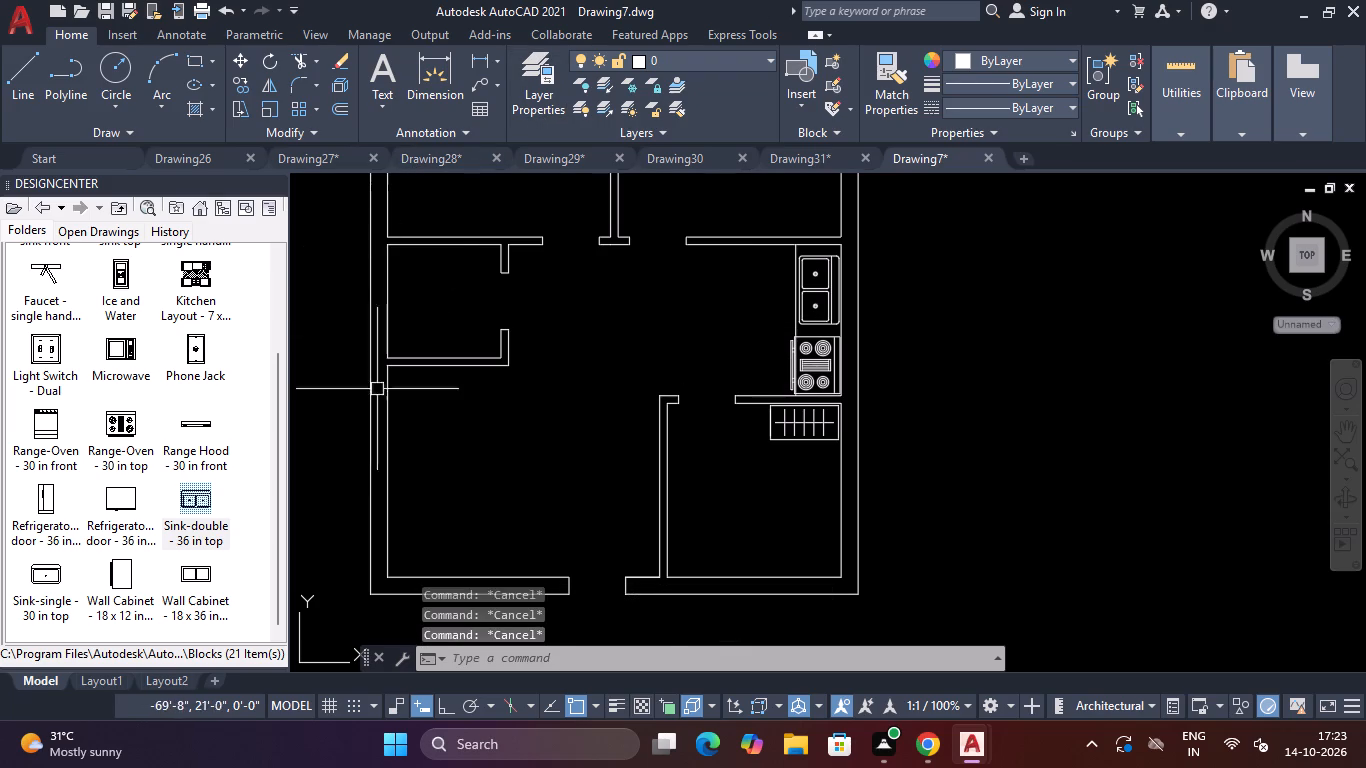
key(Escape)
key(Escape)
key(Escape)
key(Escape)
key(Escape)
key(Escape)
Insert the Bed - Queen block from the Home - Space Planner blocks outside the plan, west of the upper-left room.
scroll(562, 451, down, 2)
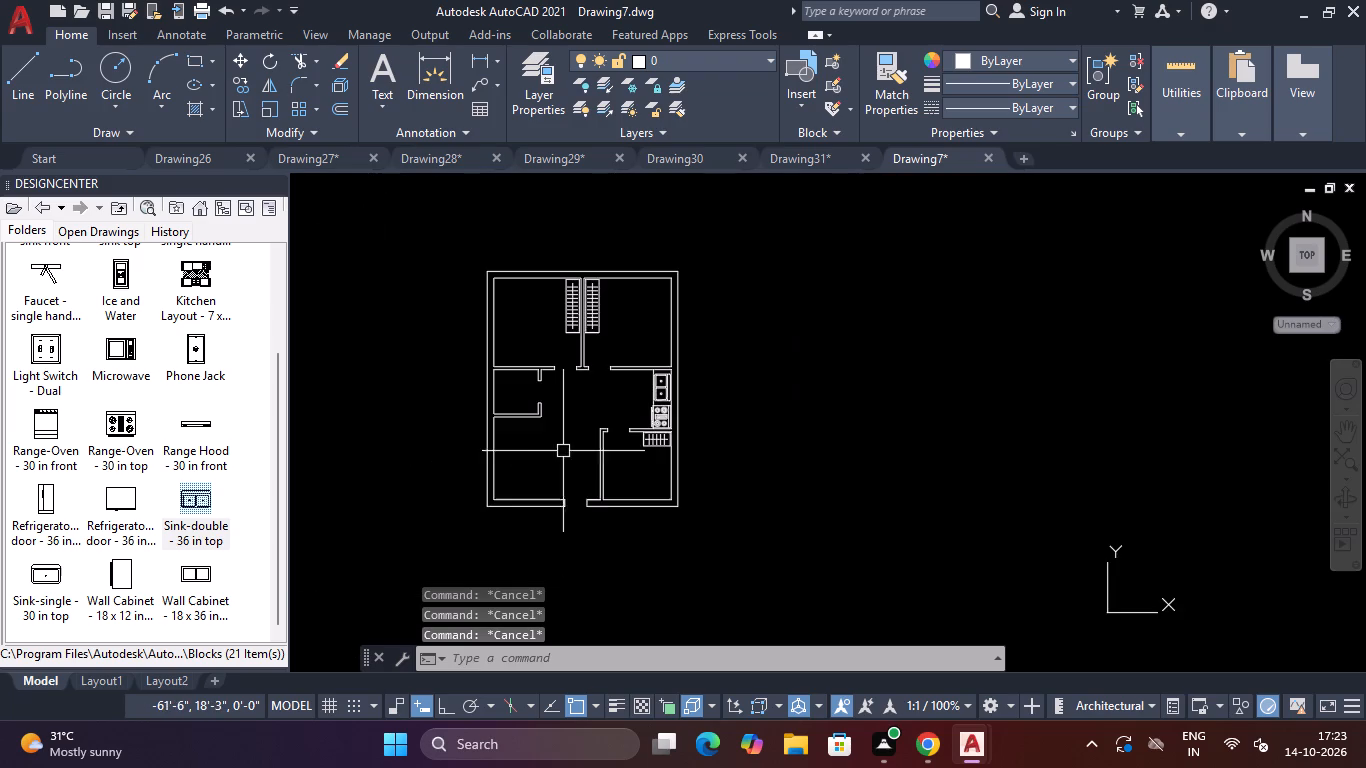
scroll(601, 458, up, 1)
scroll(727, 426, down, 1)
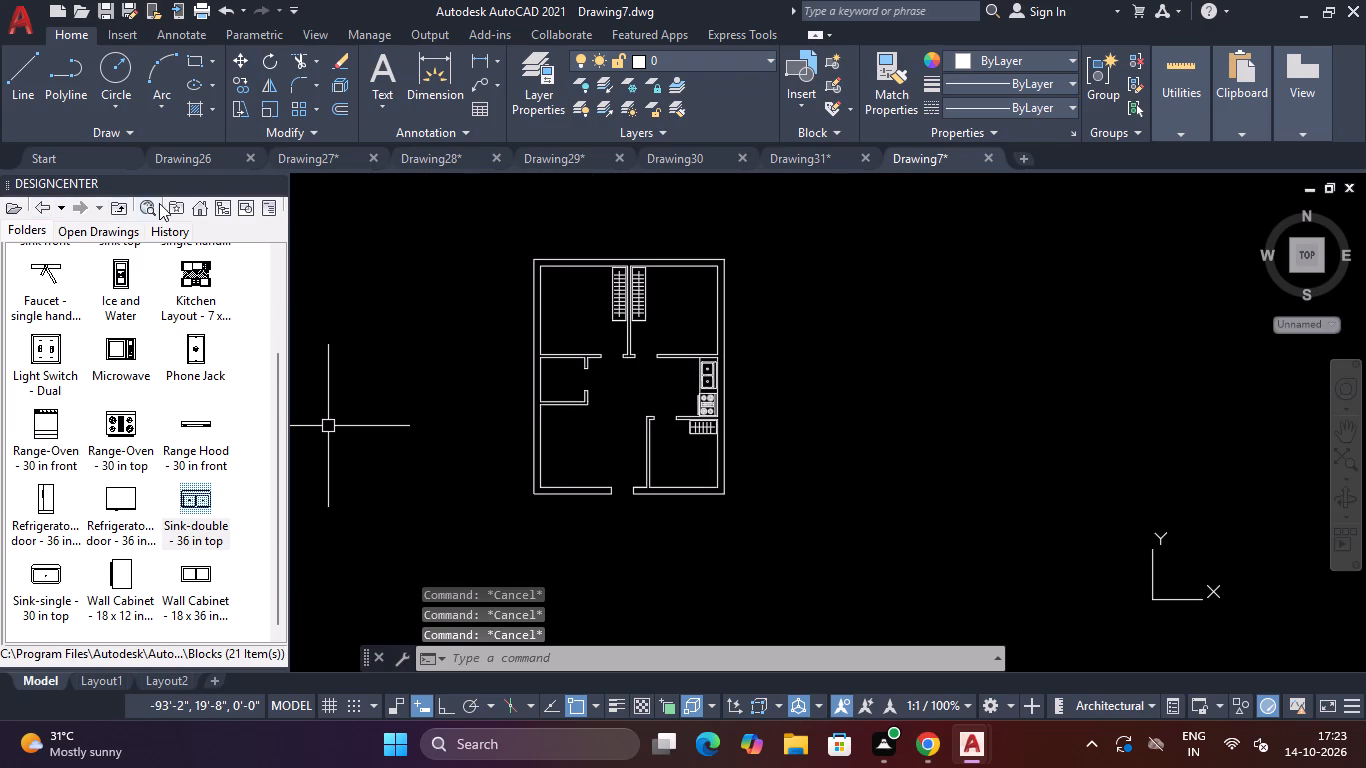
click(119, 209)
click(119, 209)
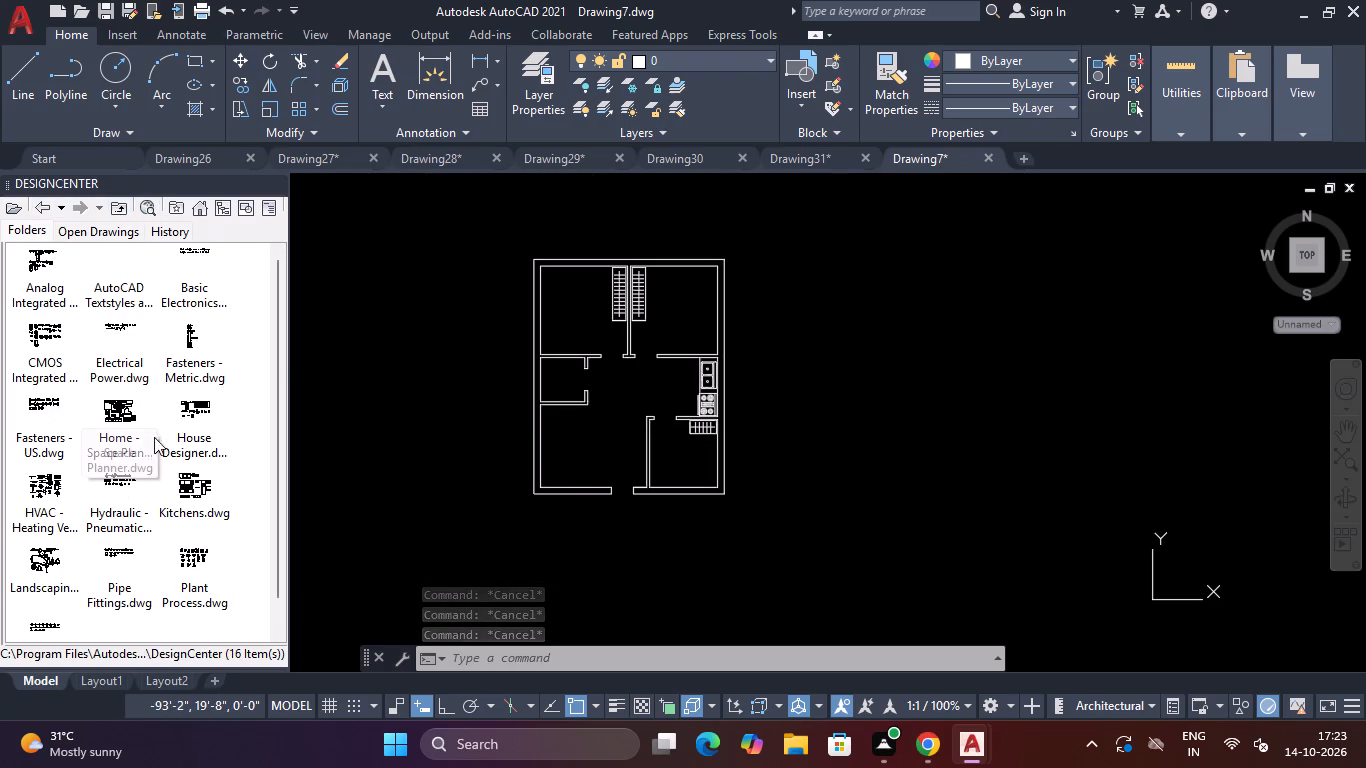
double_click(130, 417)
double_click(48, 274)
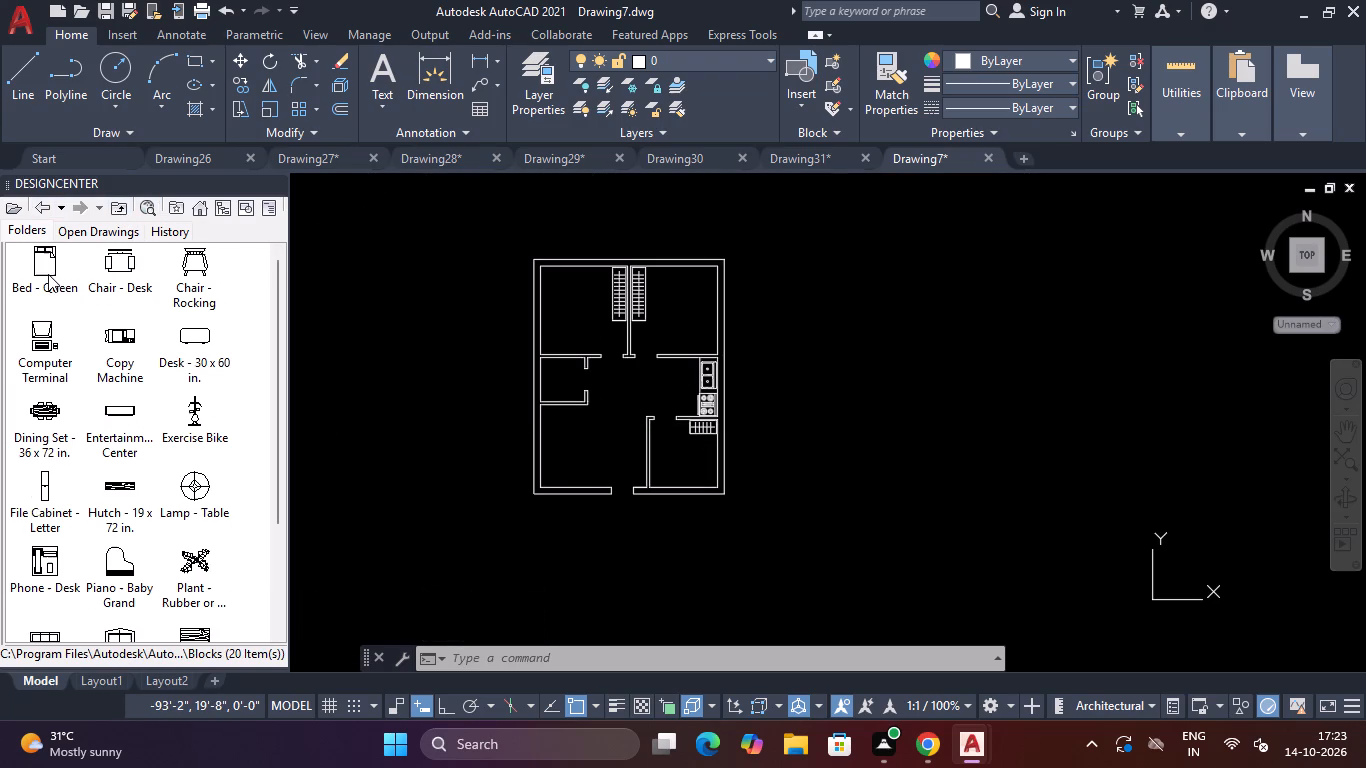
click(33, 257)
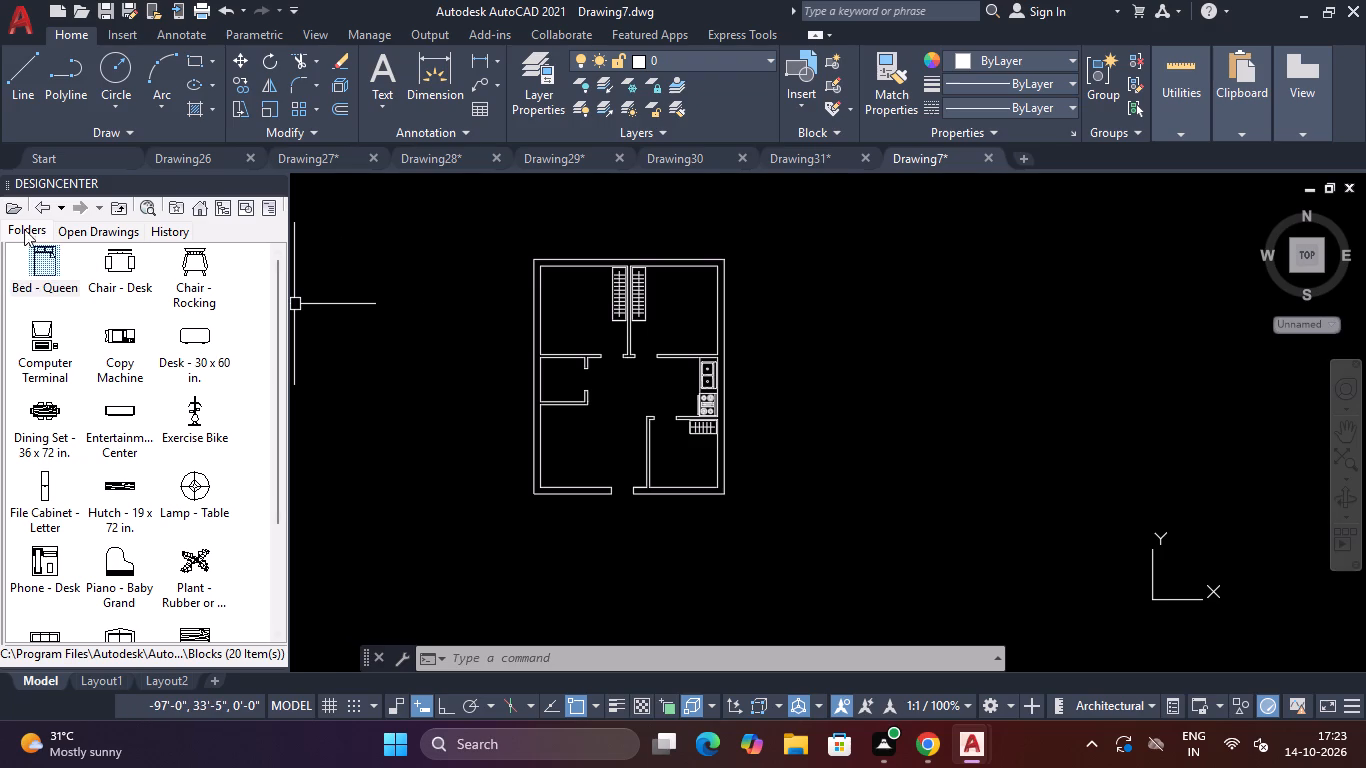
drag(30, 263, 349, 293)
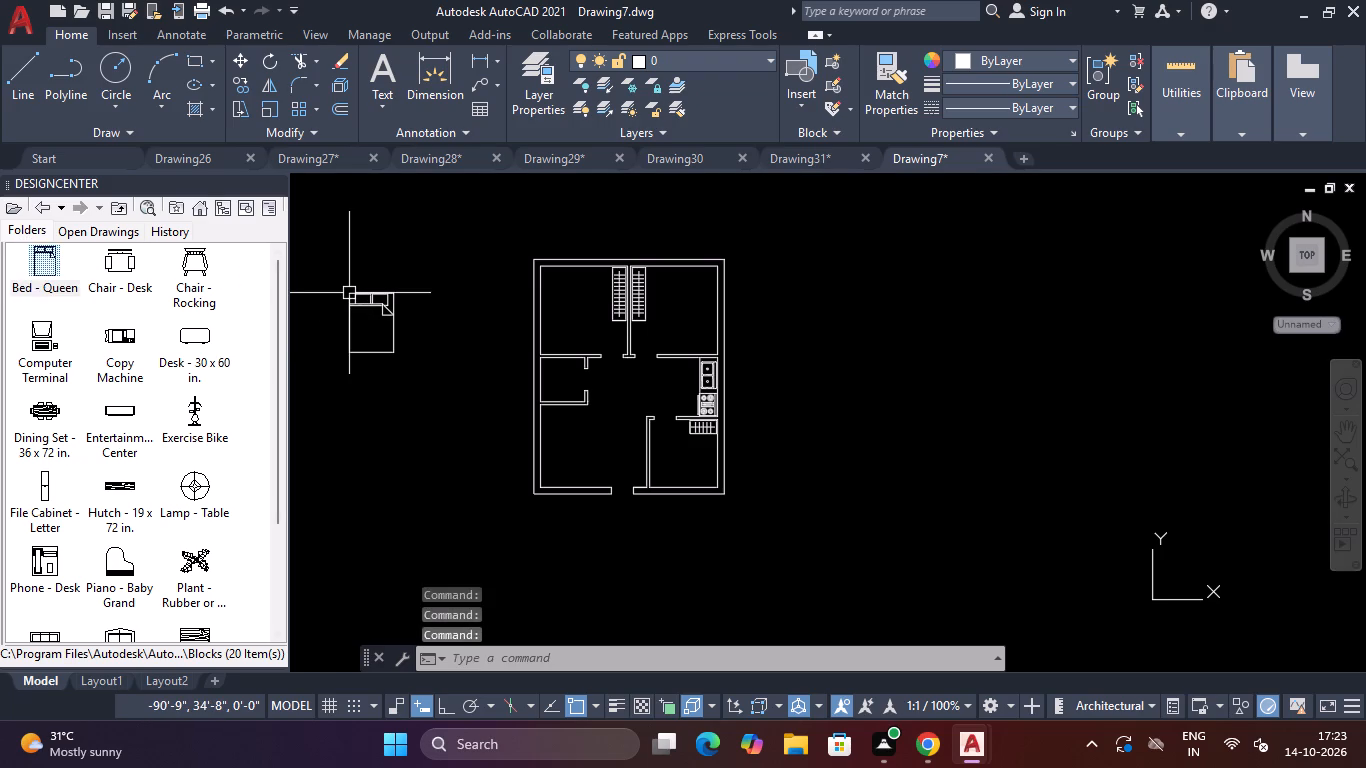
key(Escape)
key(Escape)
key(Escape)
scroll(405, 280, up, 1)
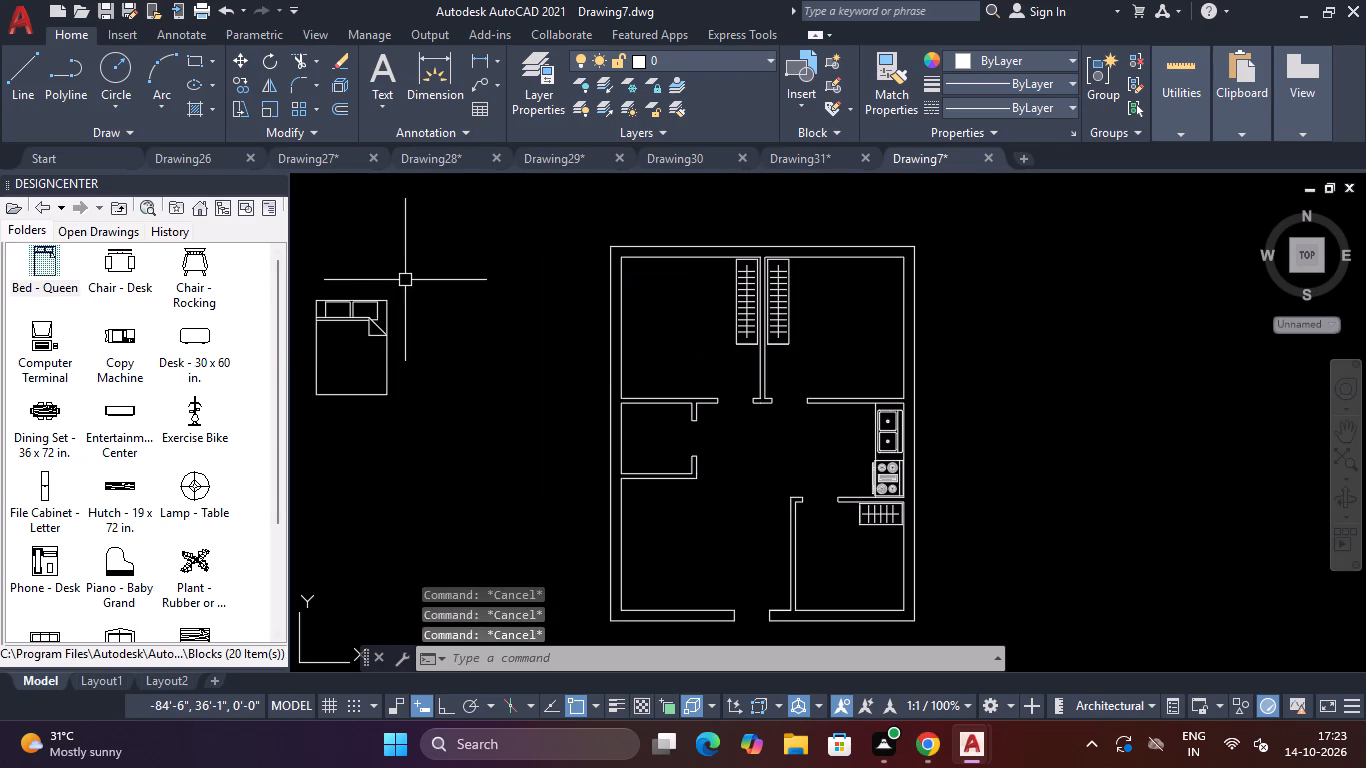
key(Escape)
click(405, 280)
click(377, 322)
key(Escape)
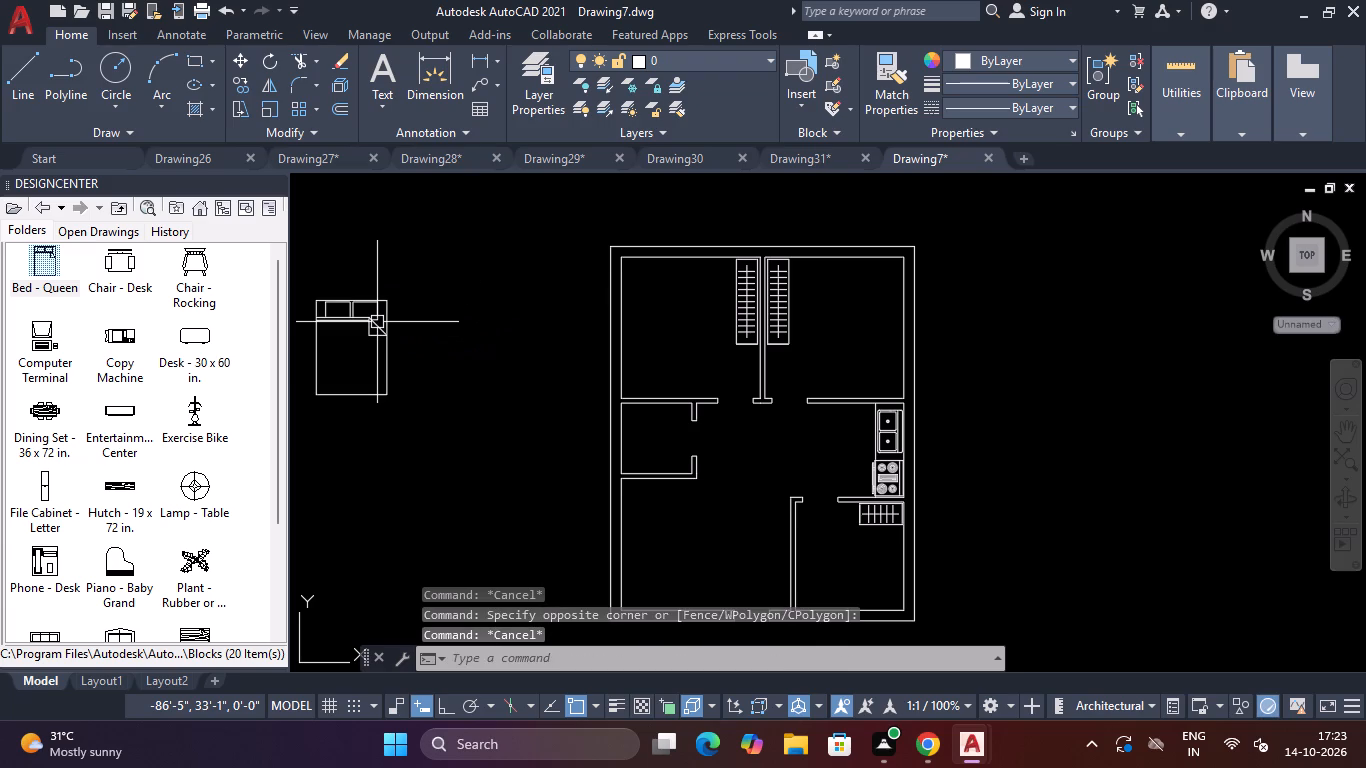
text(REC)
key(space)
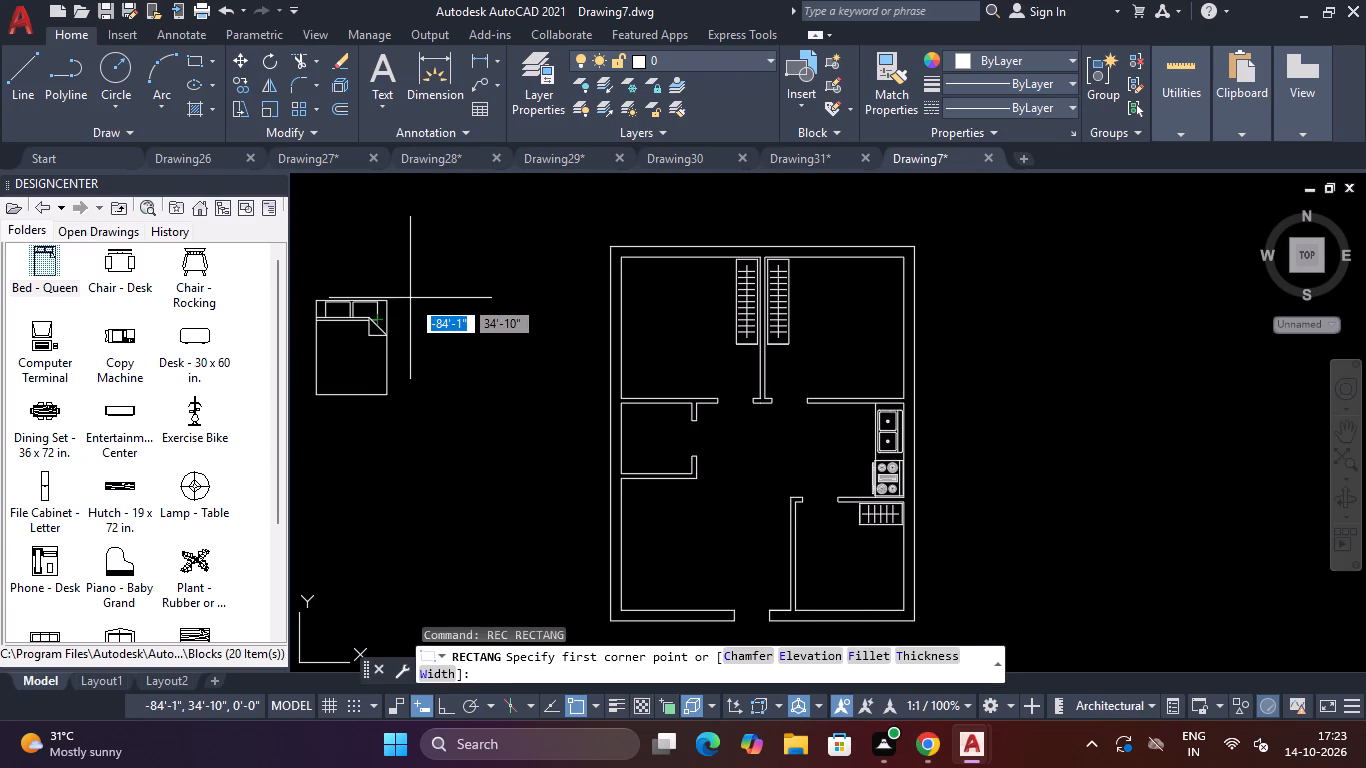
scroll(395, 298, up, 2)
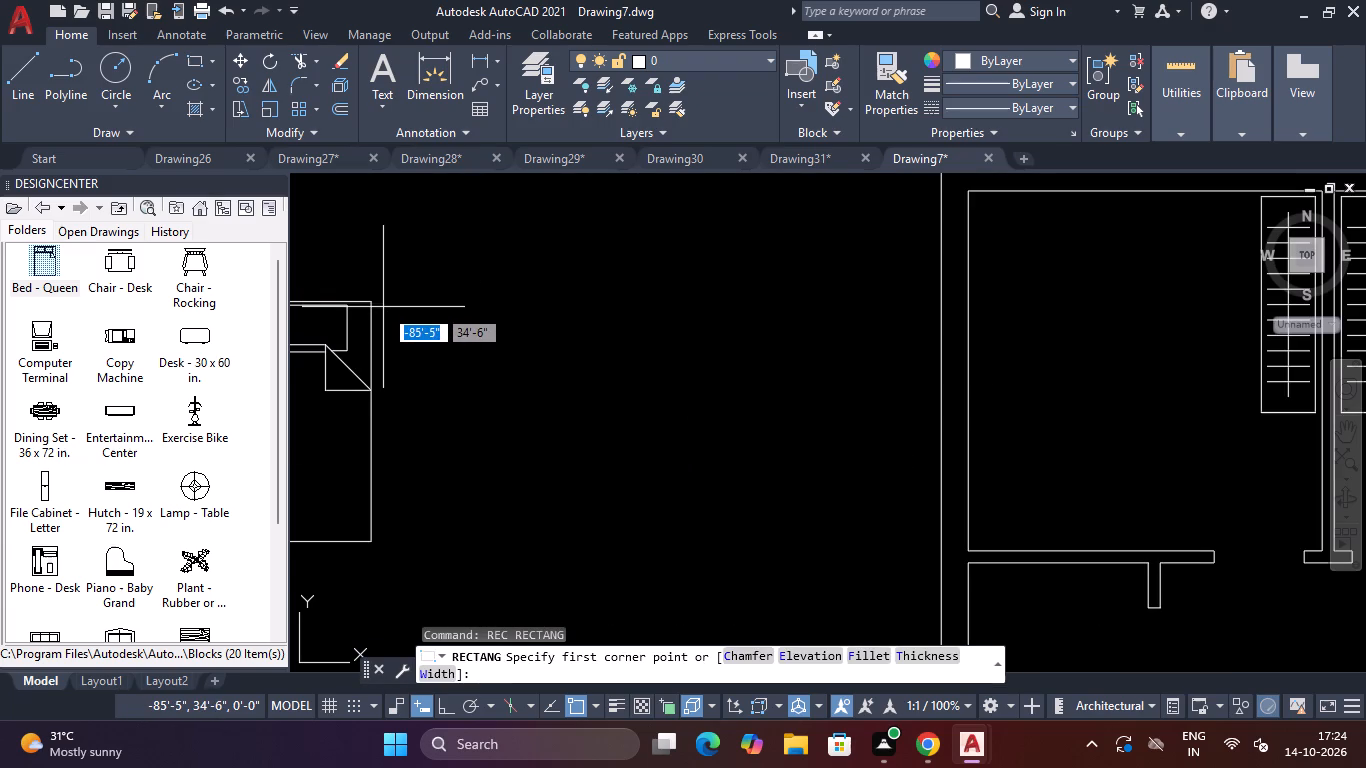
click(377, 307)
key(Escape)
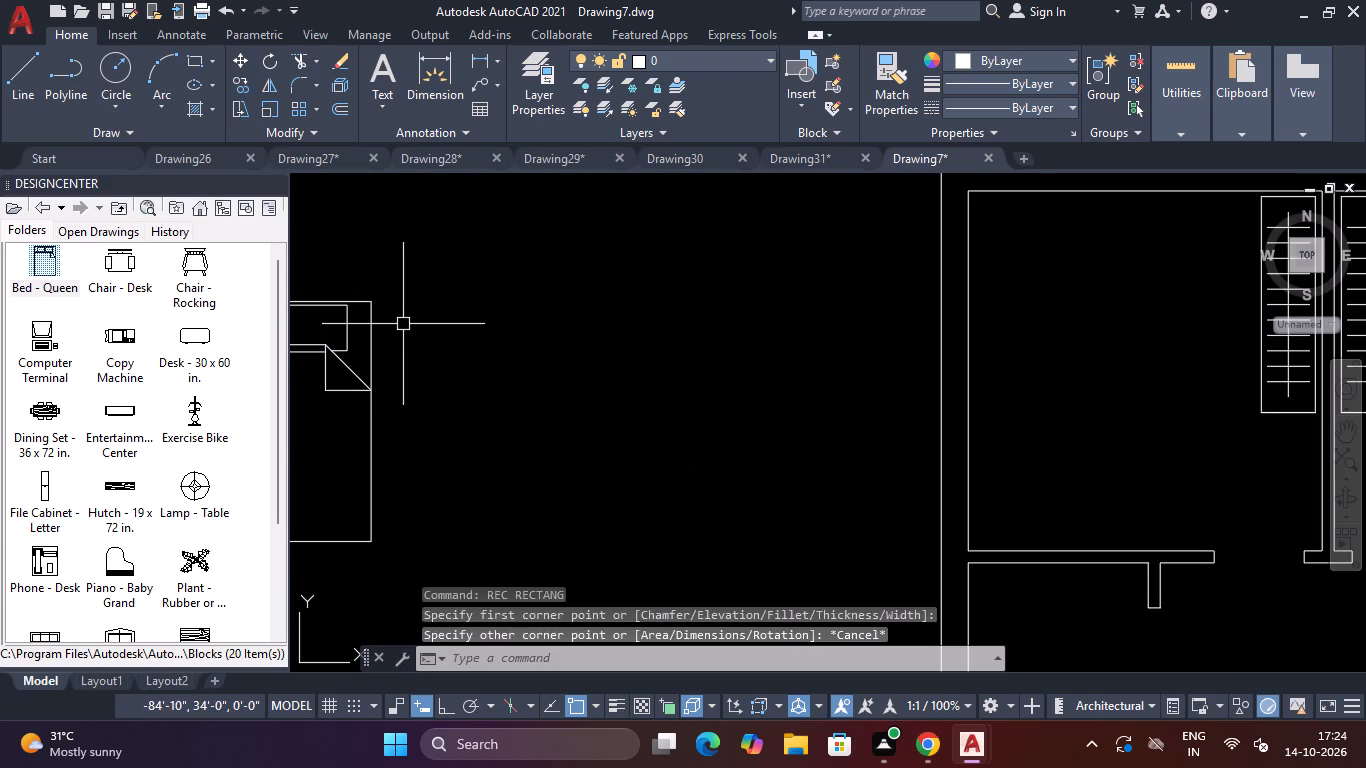
Draw a 1'6" by 1'6" bedside table rectangle just east of the queen bed's pillow end.
key(space)
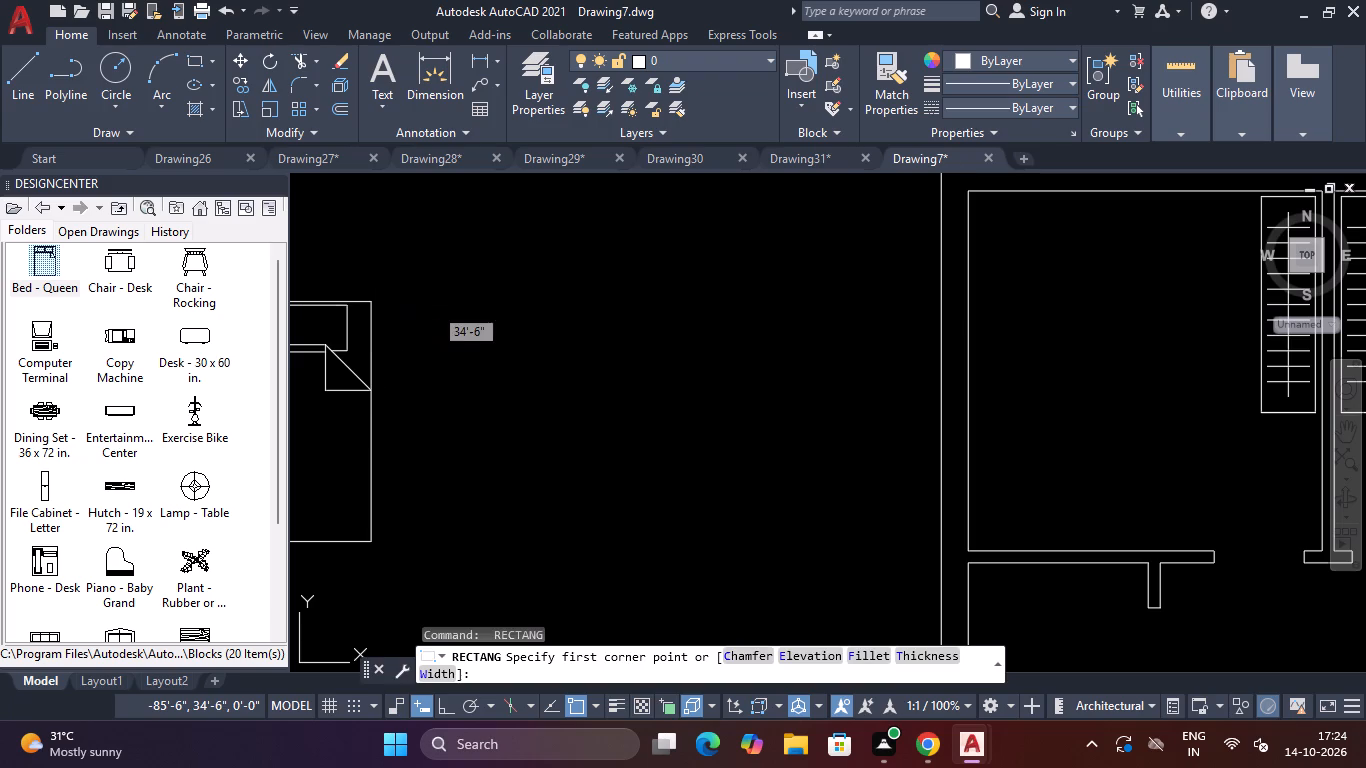
click(380, 306)
text(1')
text(6")
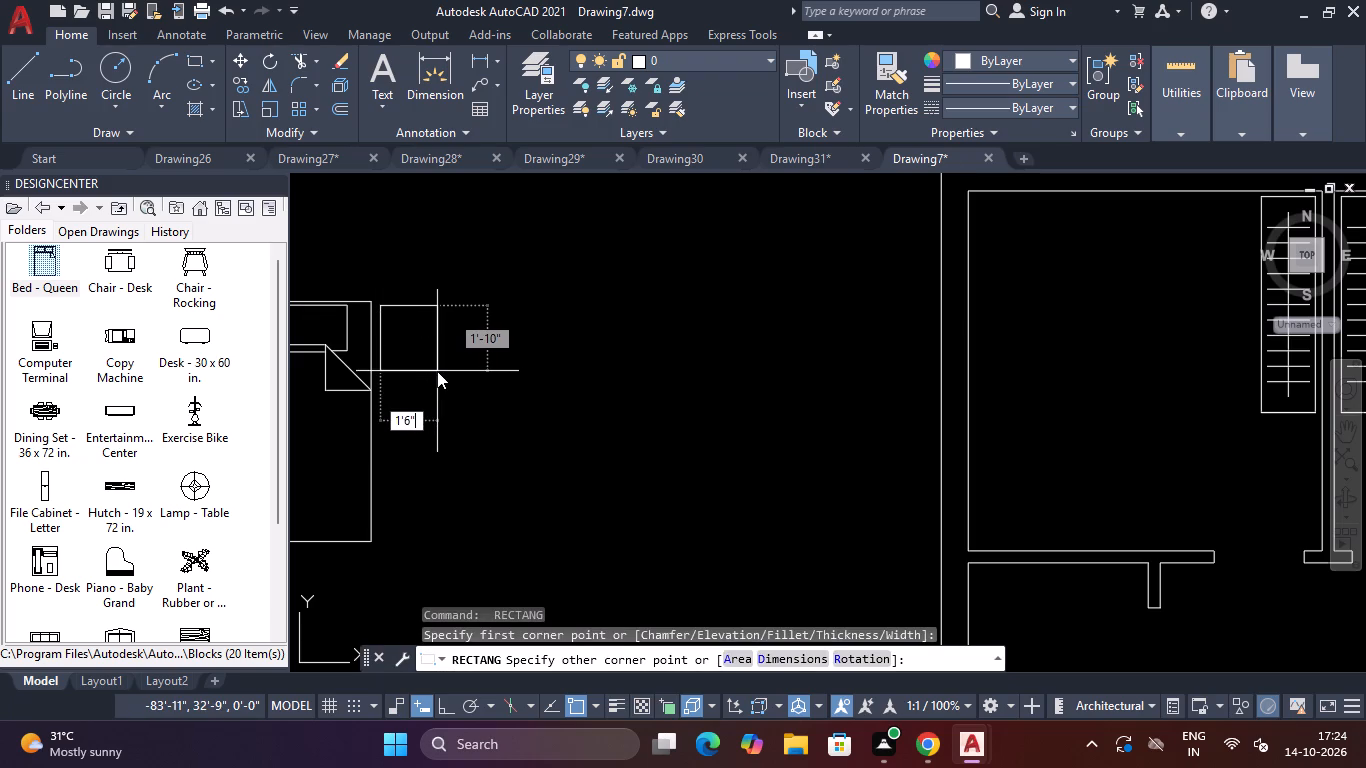
key(Tab)
text(1')
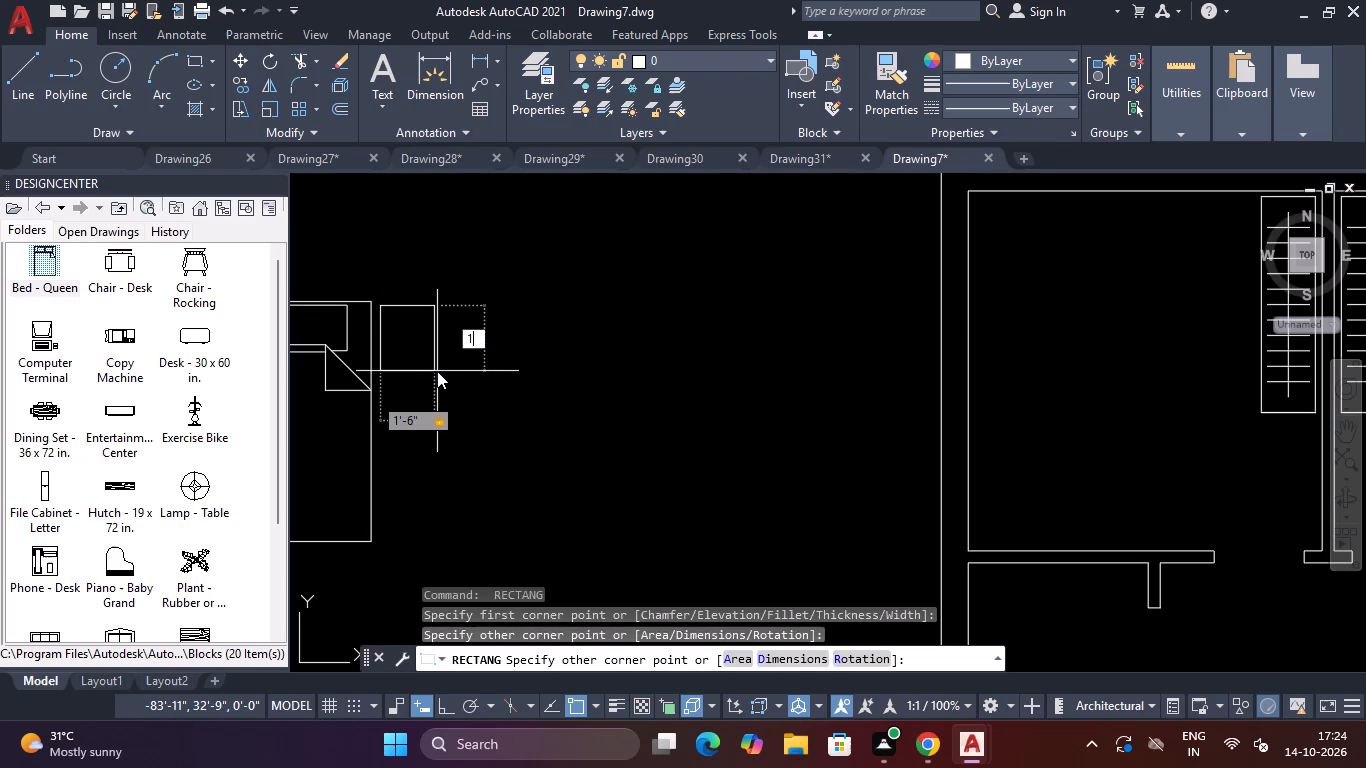
text(6")
key(Return)
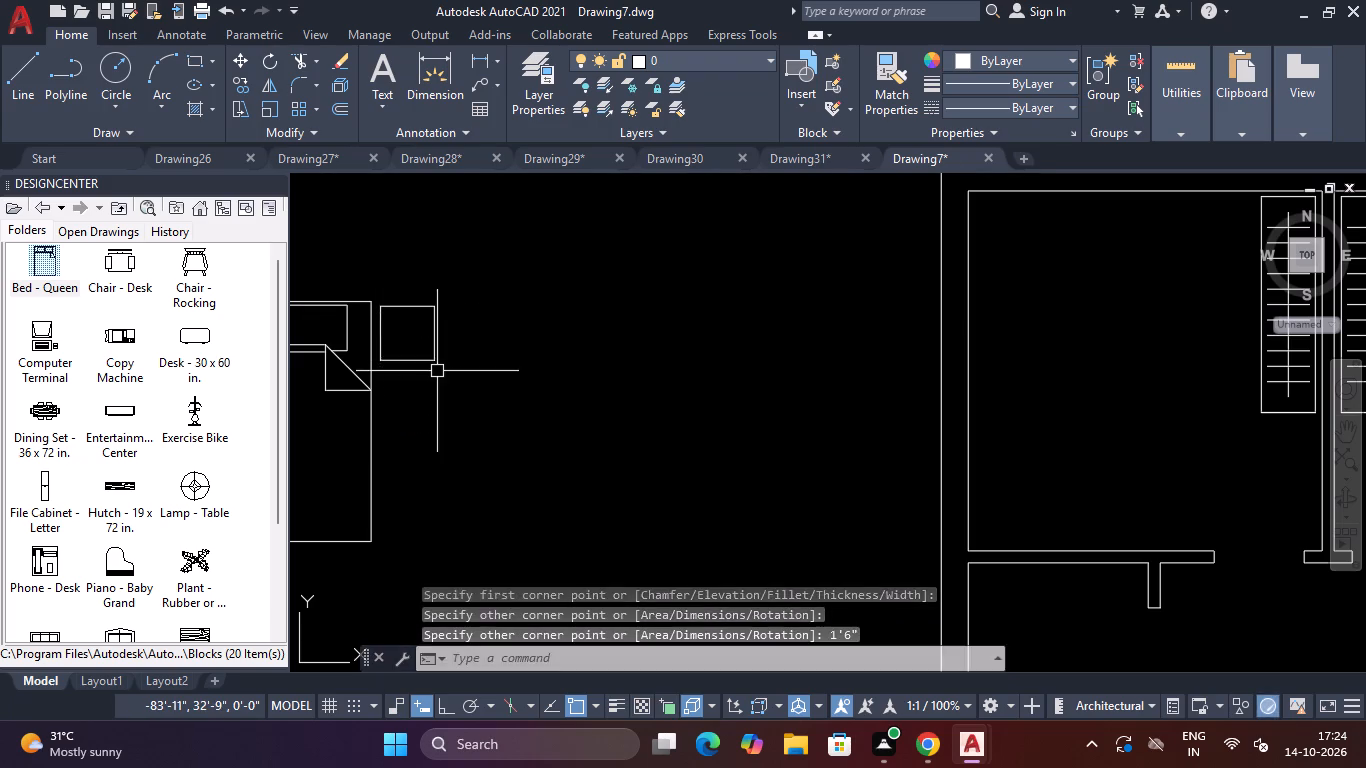
key(Escape)
Copy the bedside table square straight across to the west side of the queen bed's pillow end.
scroll(437, 371, down, 5)
scroll(433, 364, up, 4)
click(450, 342)
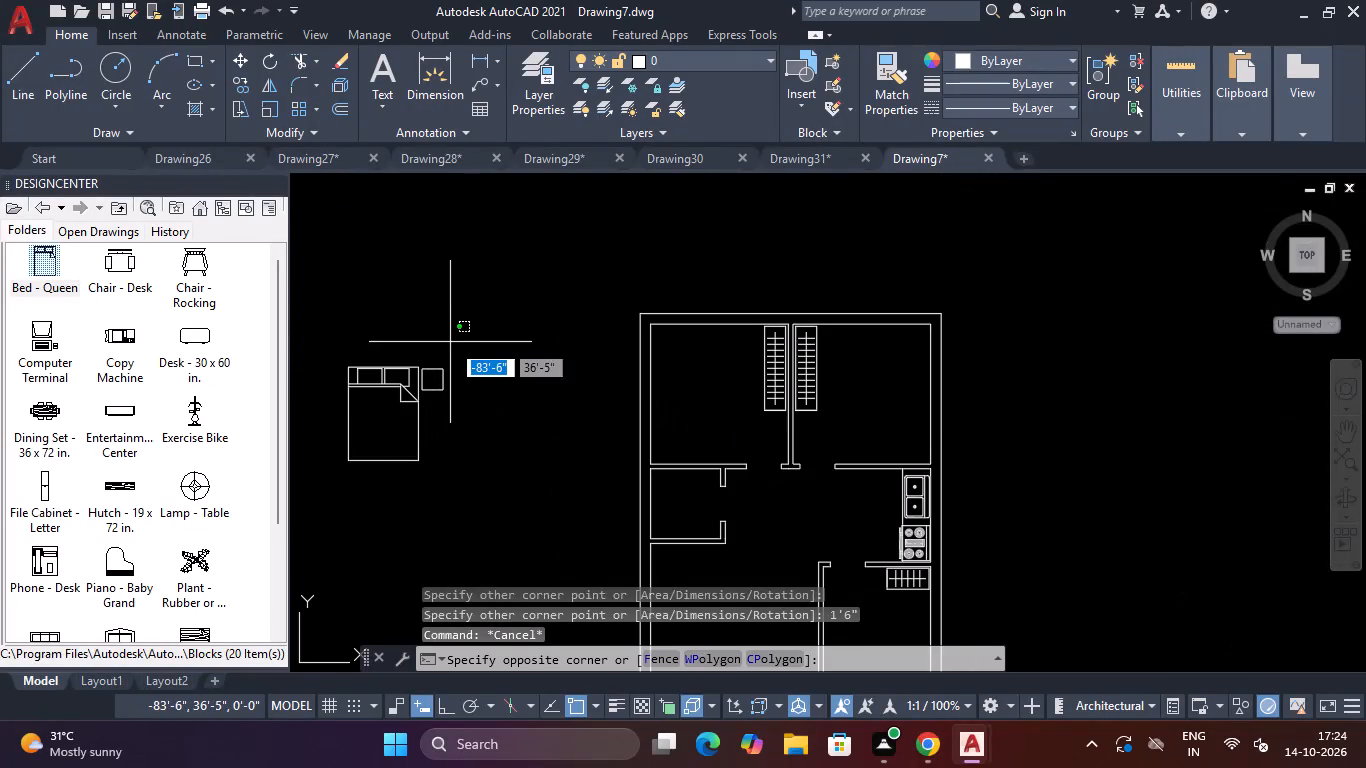
click(434, 382)
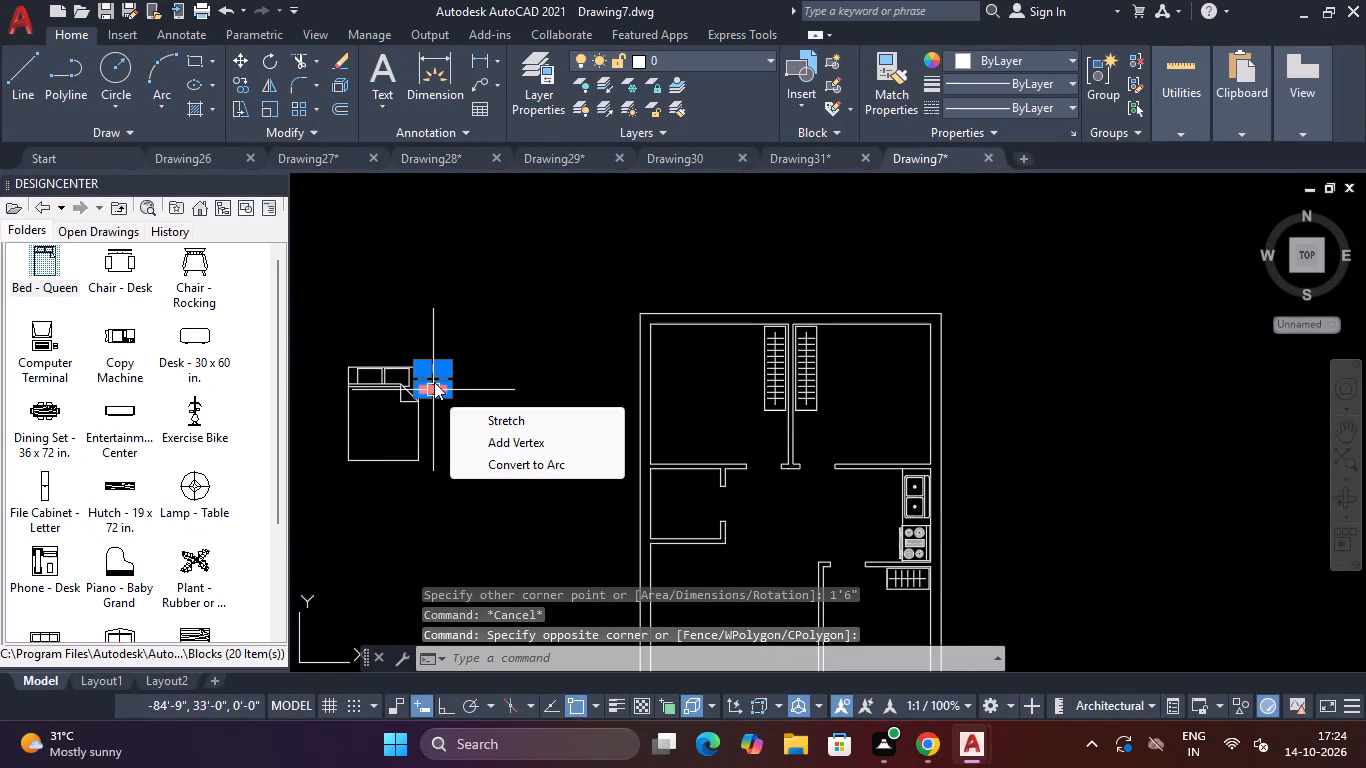
text(CO)
key(Return)
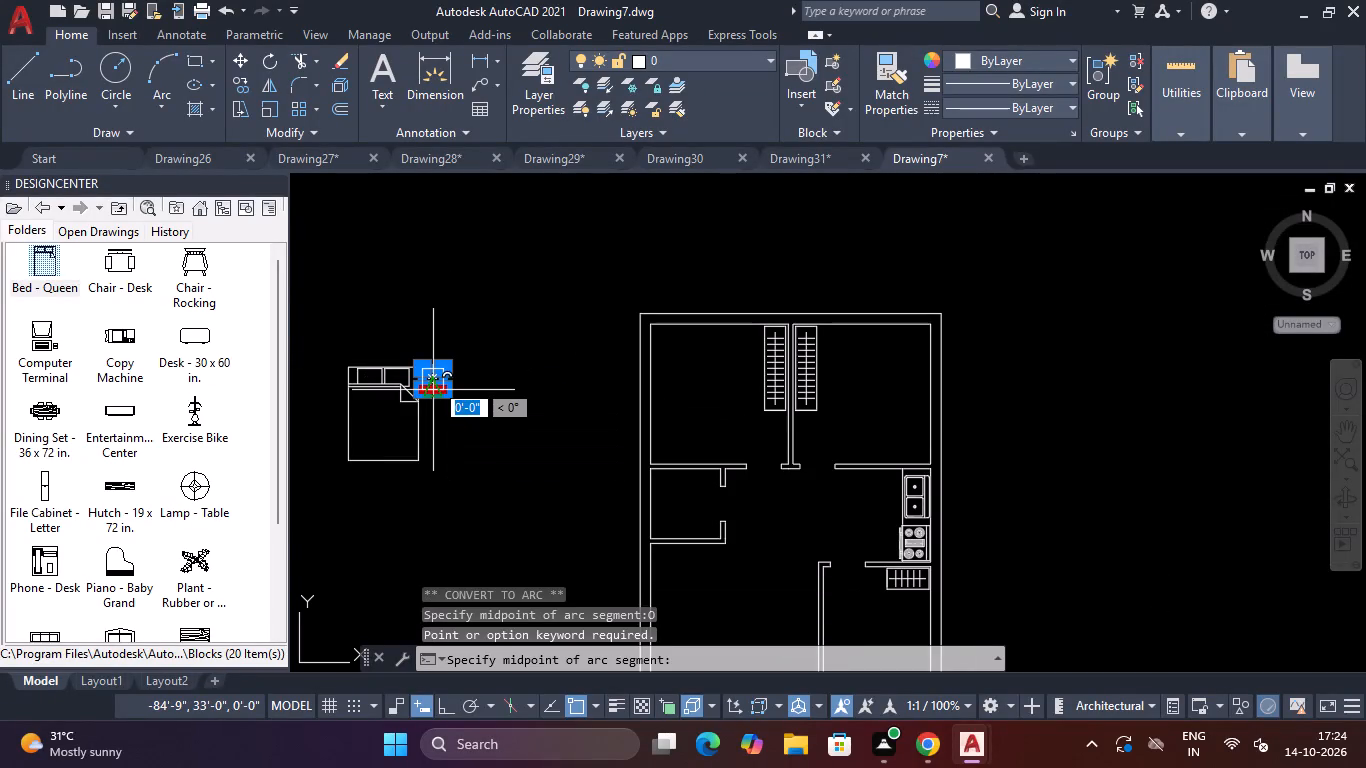
scroll(434, 382, up, 3)
key(Escape)
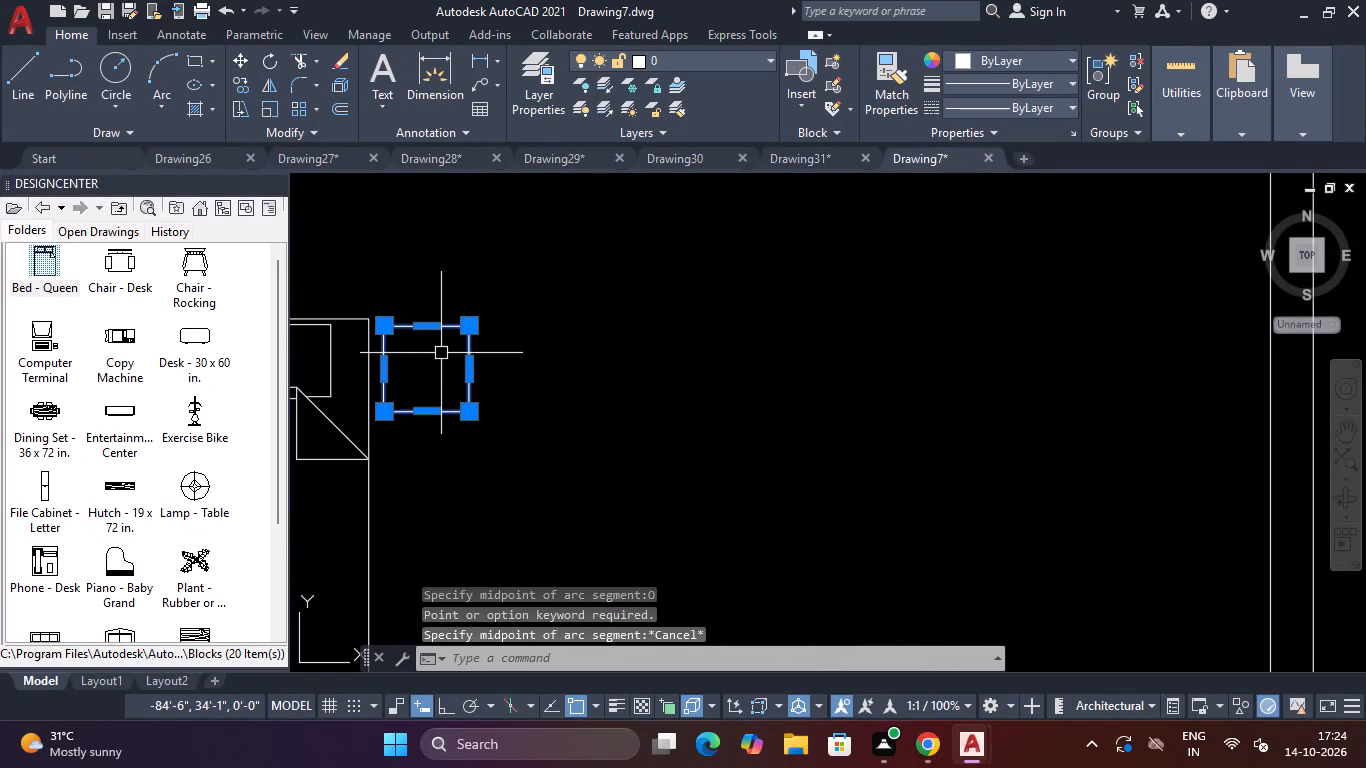
key(c)
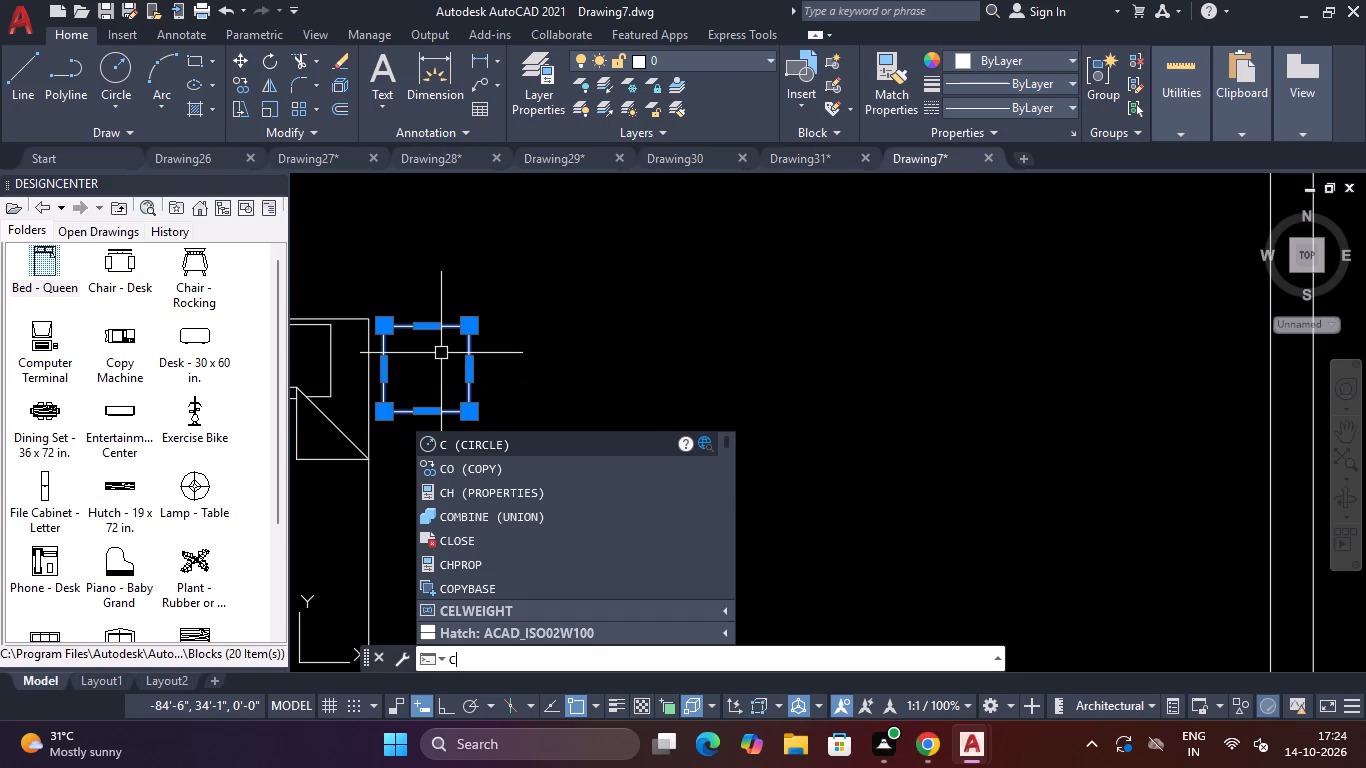
key(o)
key(Return)
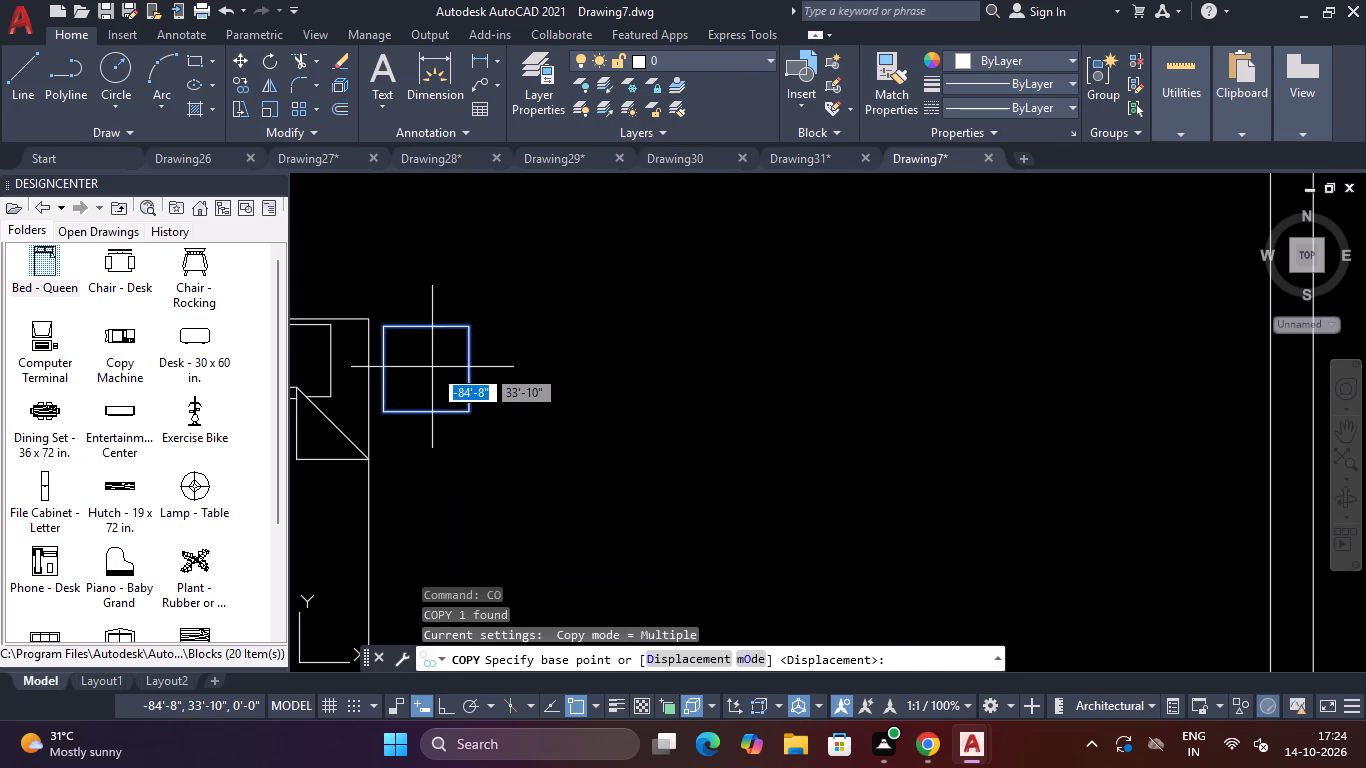
click(432, 367)
scroll(432, 368, down, 3)
scroll(345, 370, up, 2)
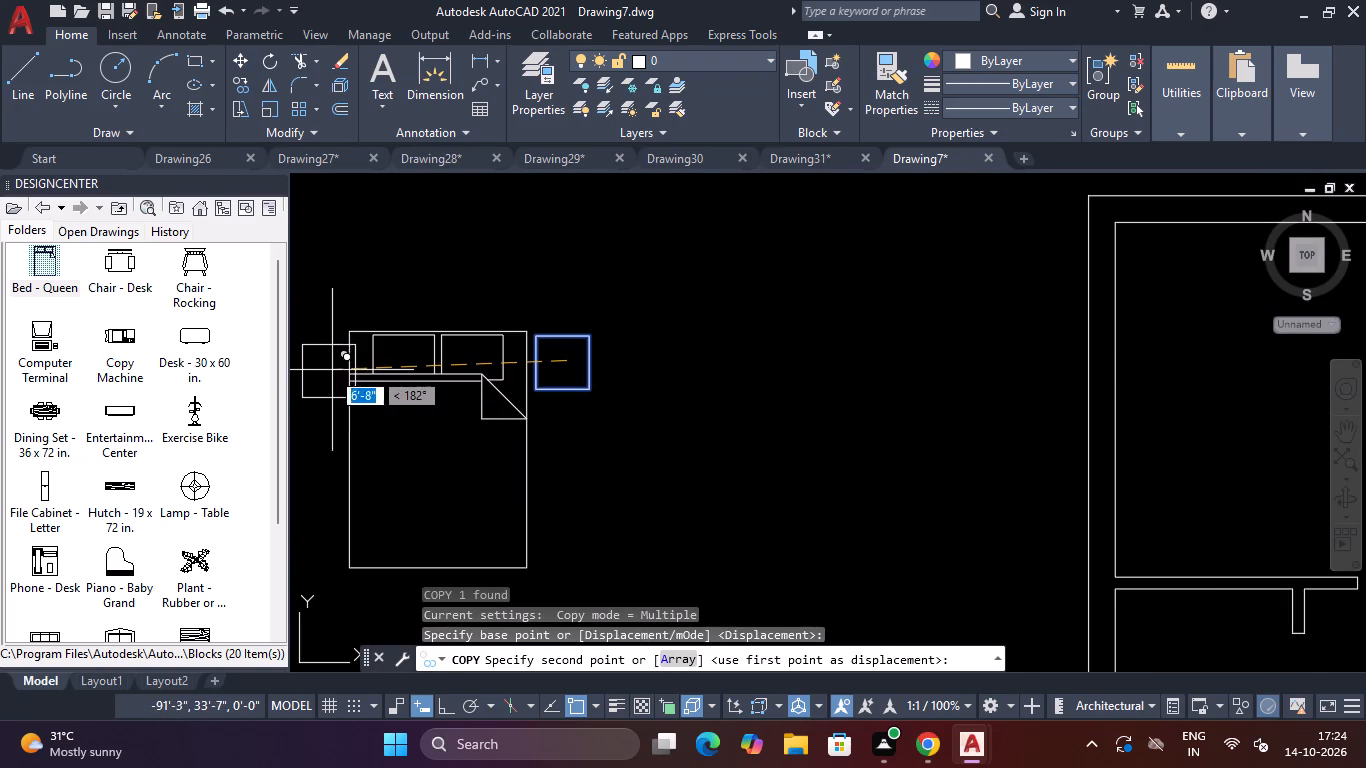
click(321, 360)
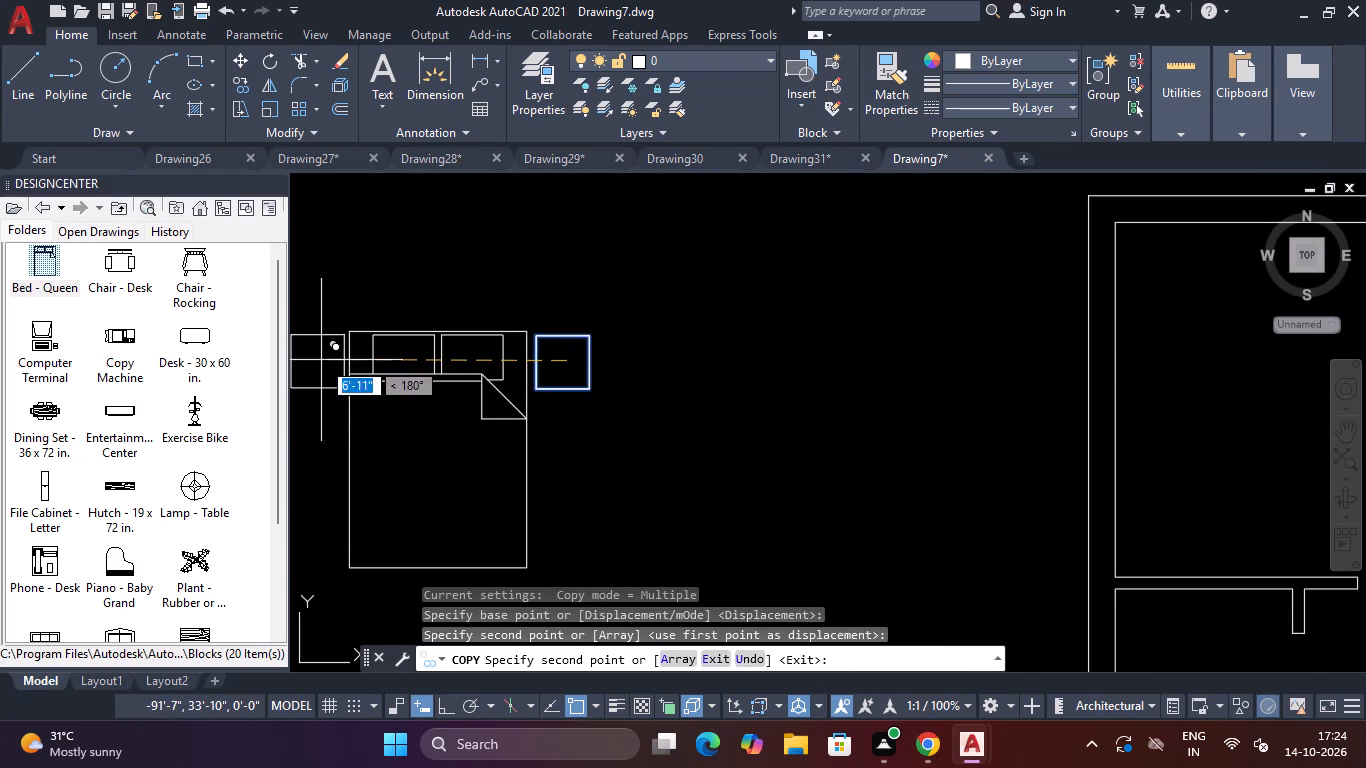
key(Escape)
Rotate the queen bed and both bedside tables by 270° so the pillow end faces east.
drag(623, 309, 613, 327)
click(304, 445)
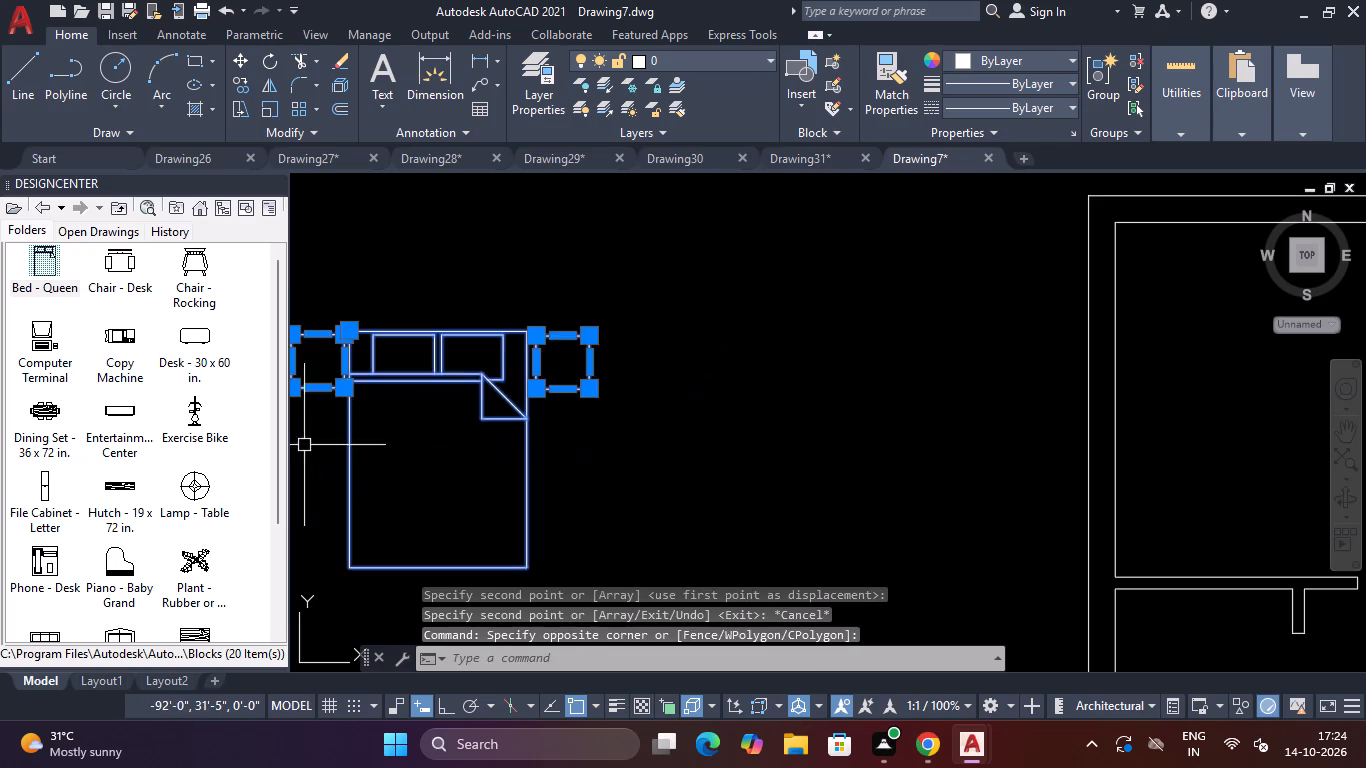
scroll(439, 402, down, 3)
scroll(417, 393, up, 3)
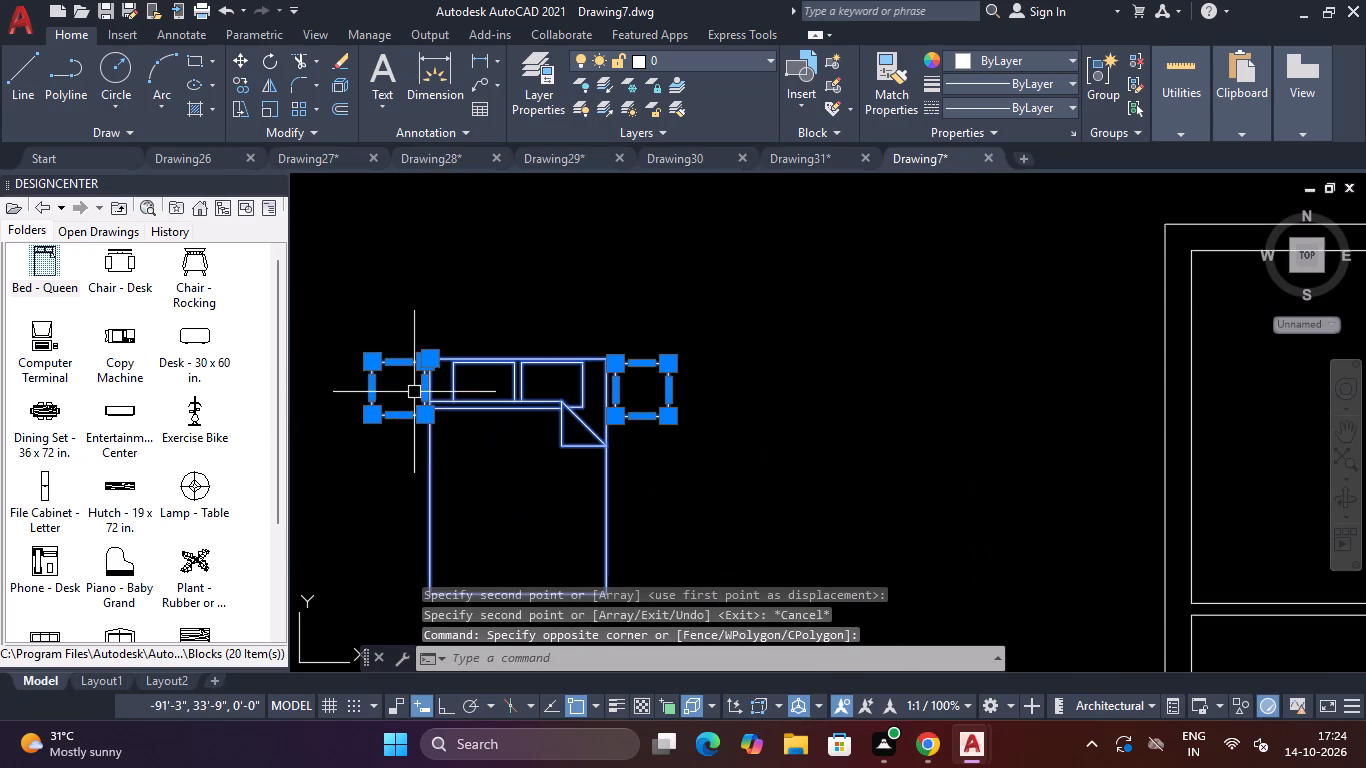
scroll(471, 361, down, 2)
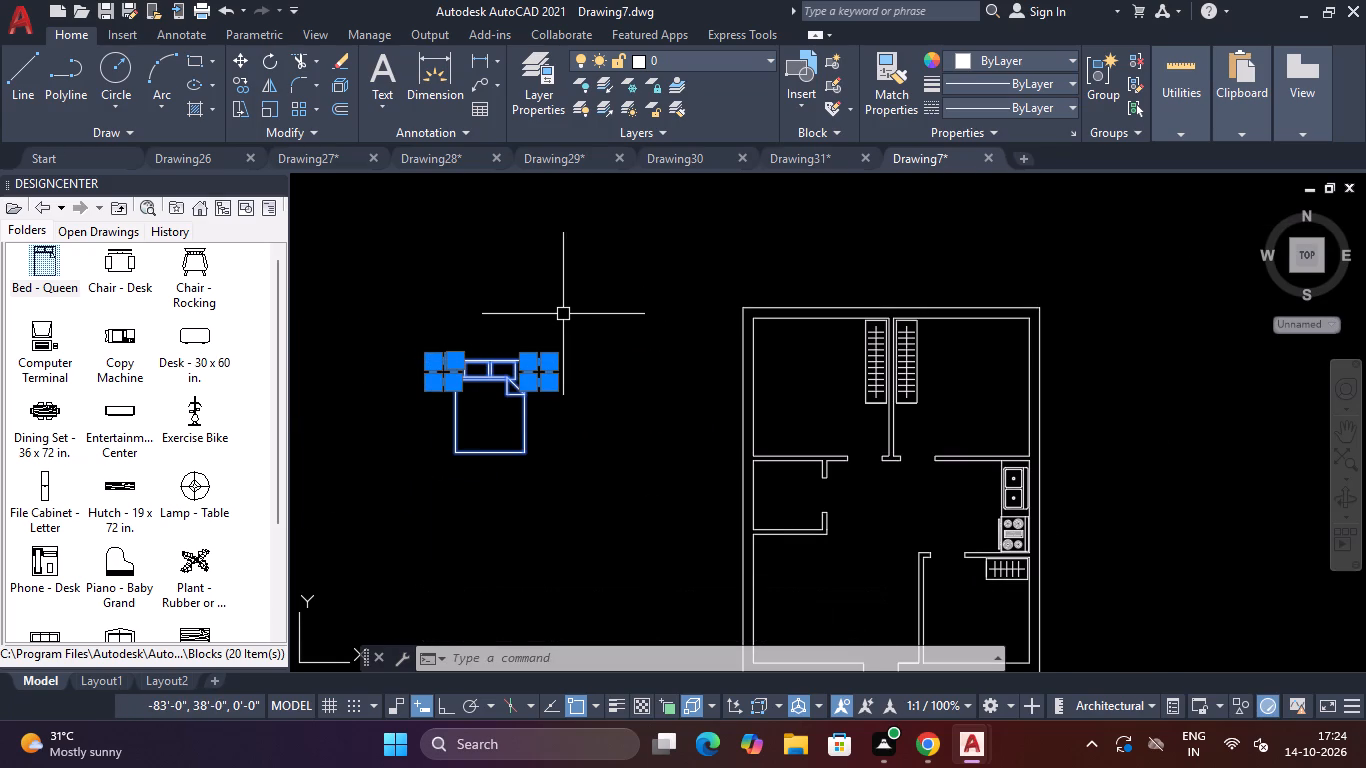
text(RO)
key(Return)
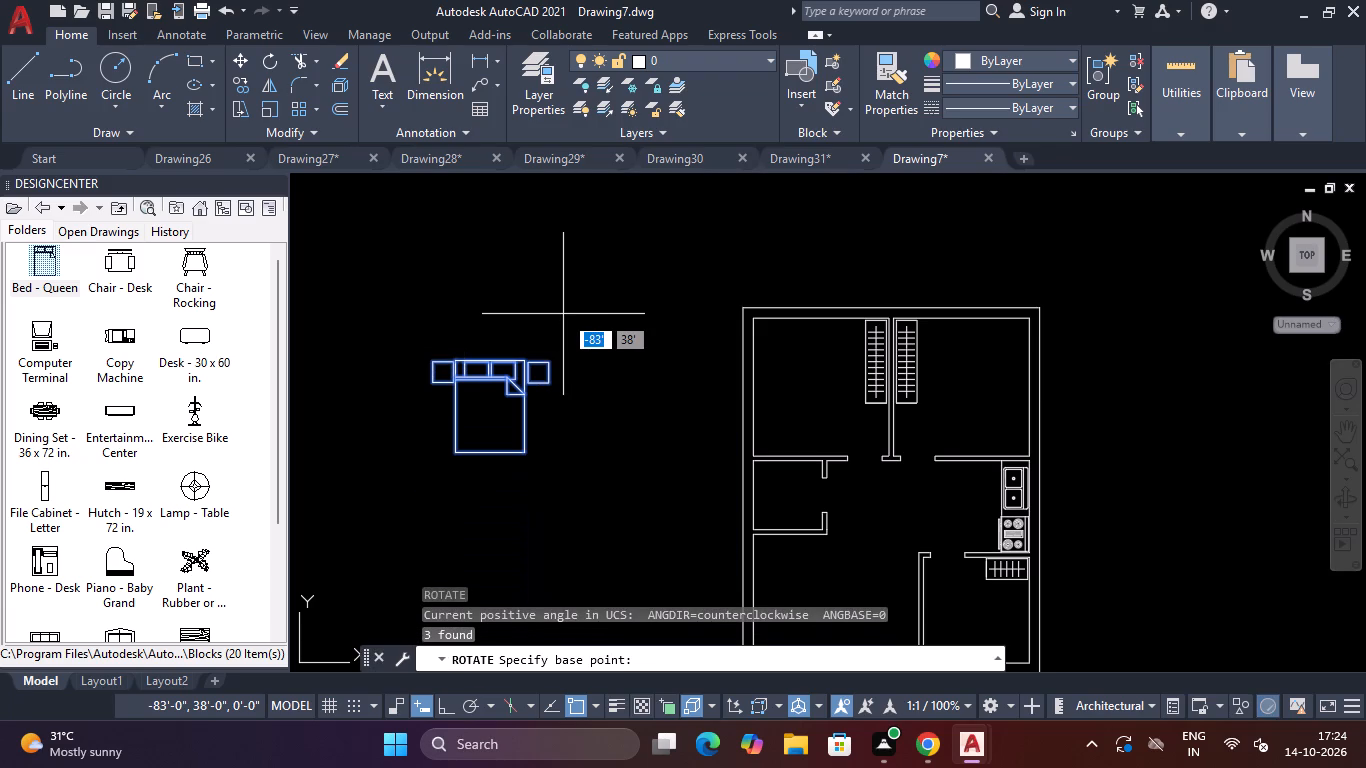
click(543, 363)
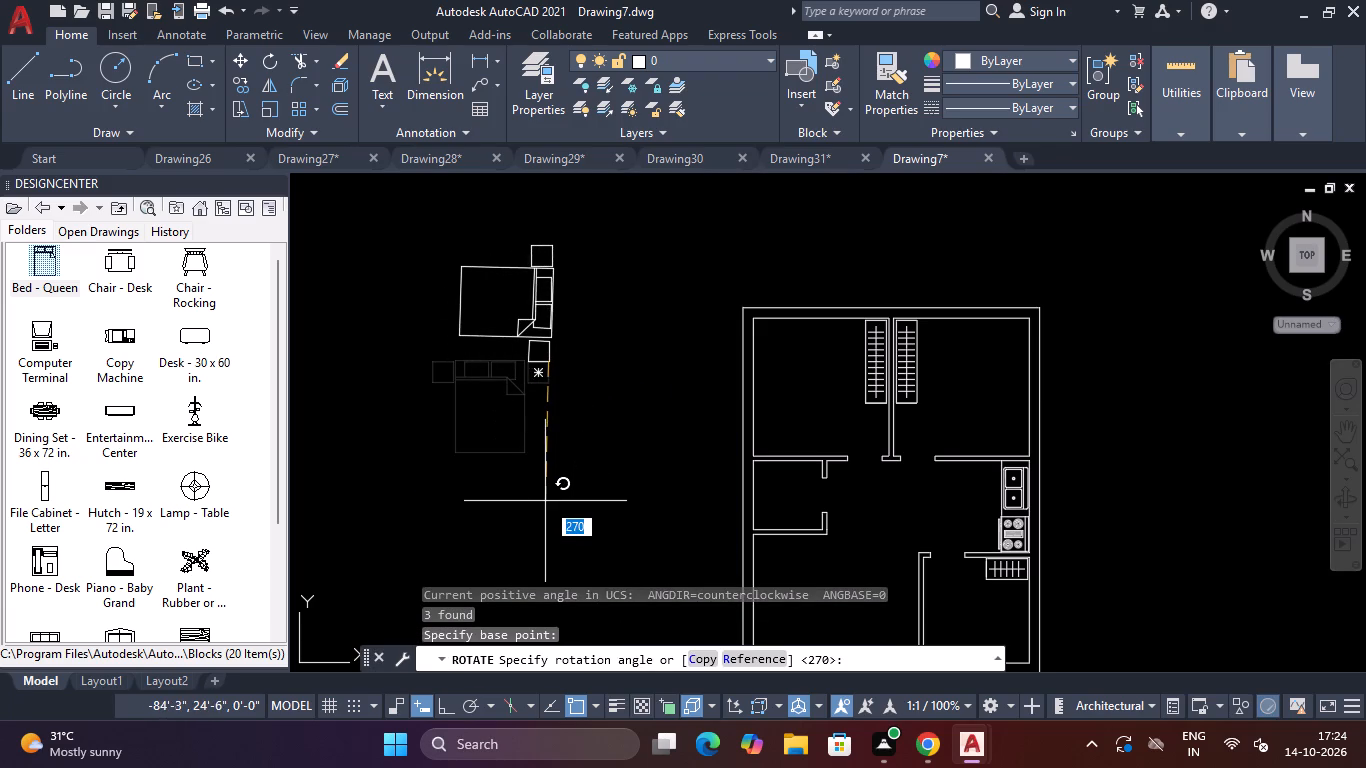
key(F8)
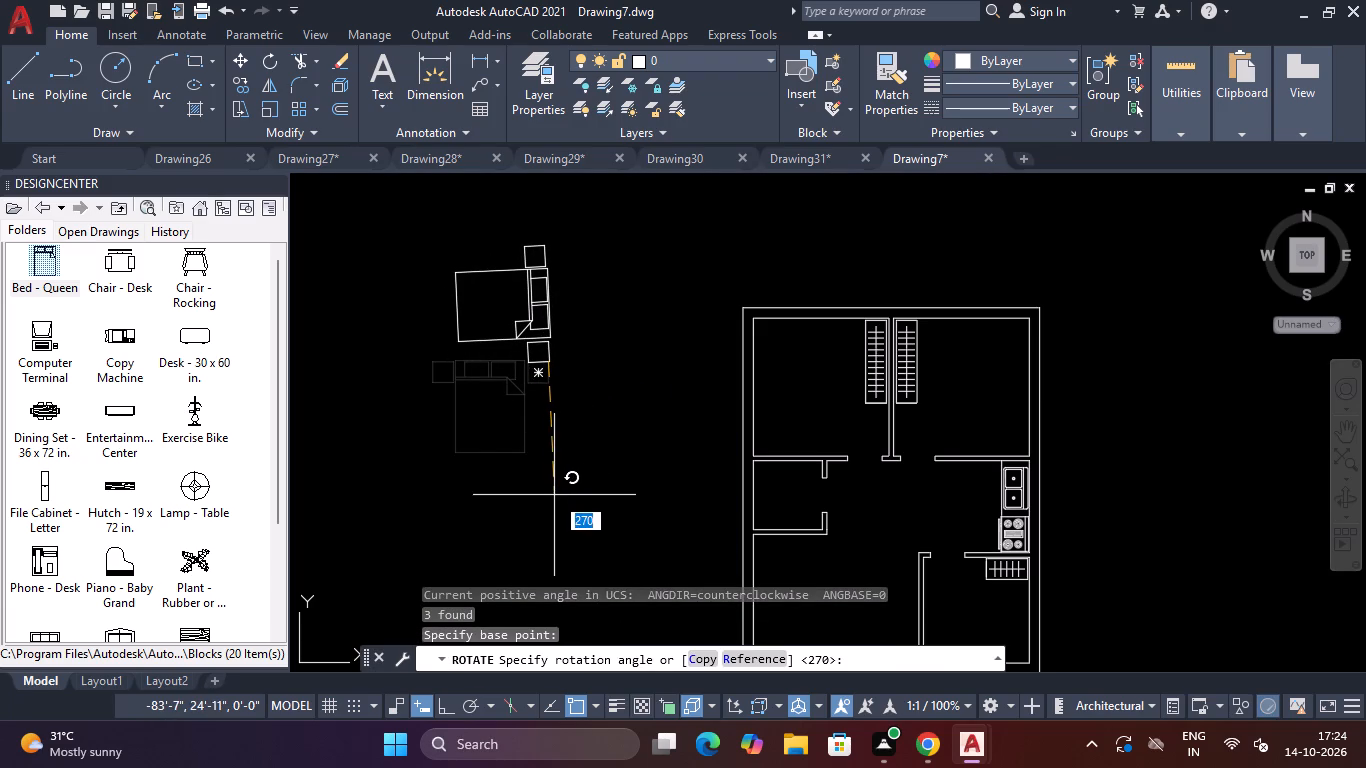
click(548, 495)
Copy the rotated bed and bedside tables into the upper-right room, with the pillow end against the east wall.
click(568, 235)
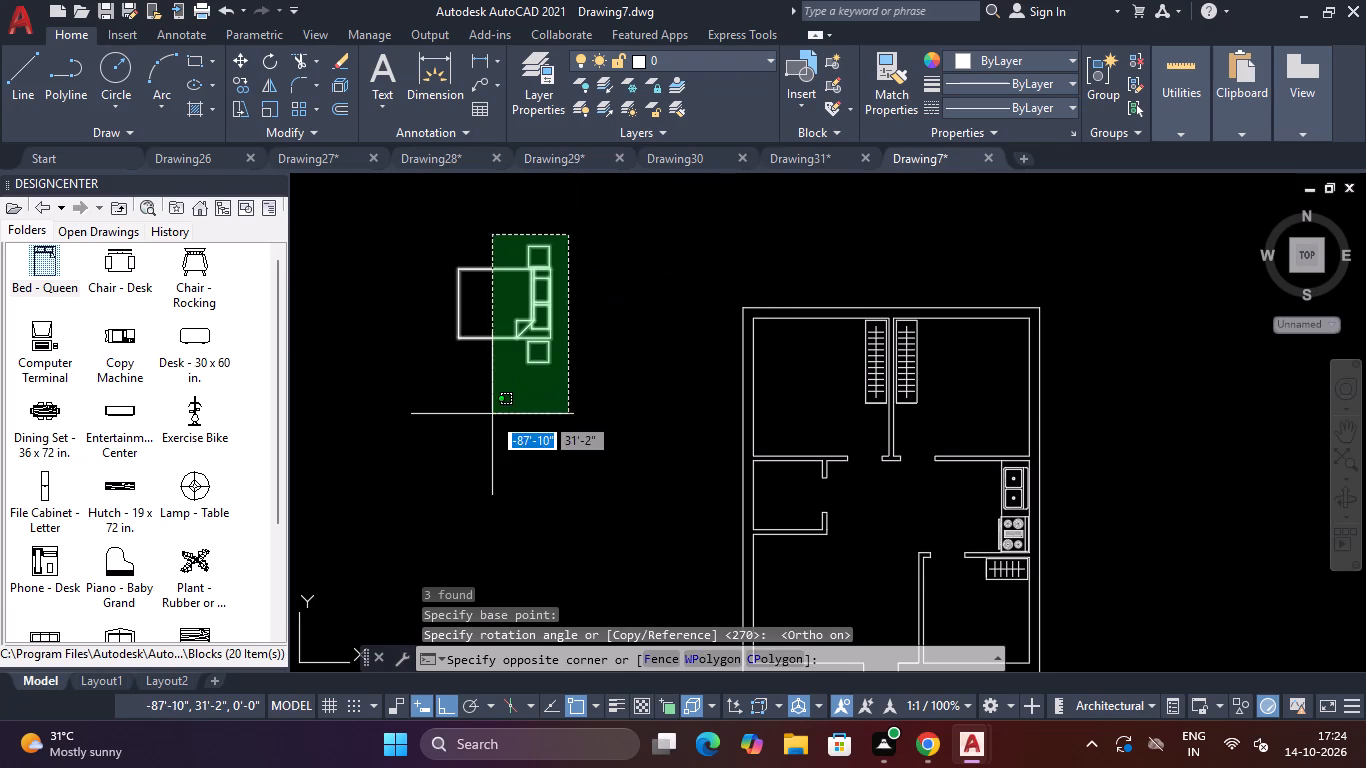
click(490, 417)
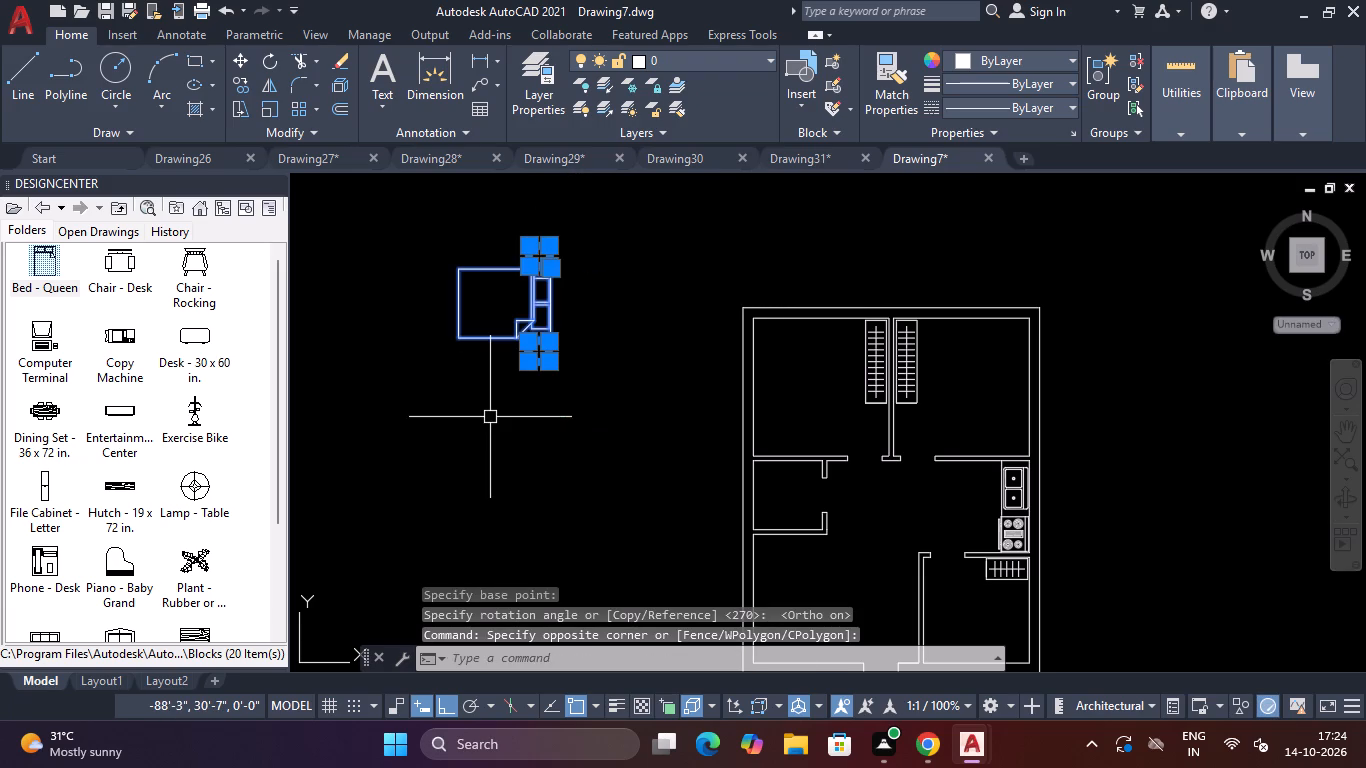
text(CO)
key(Return)
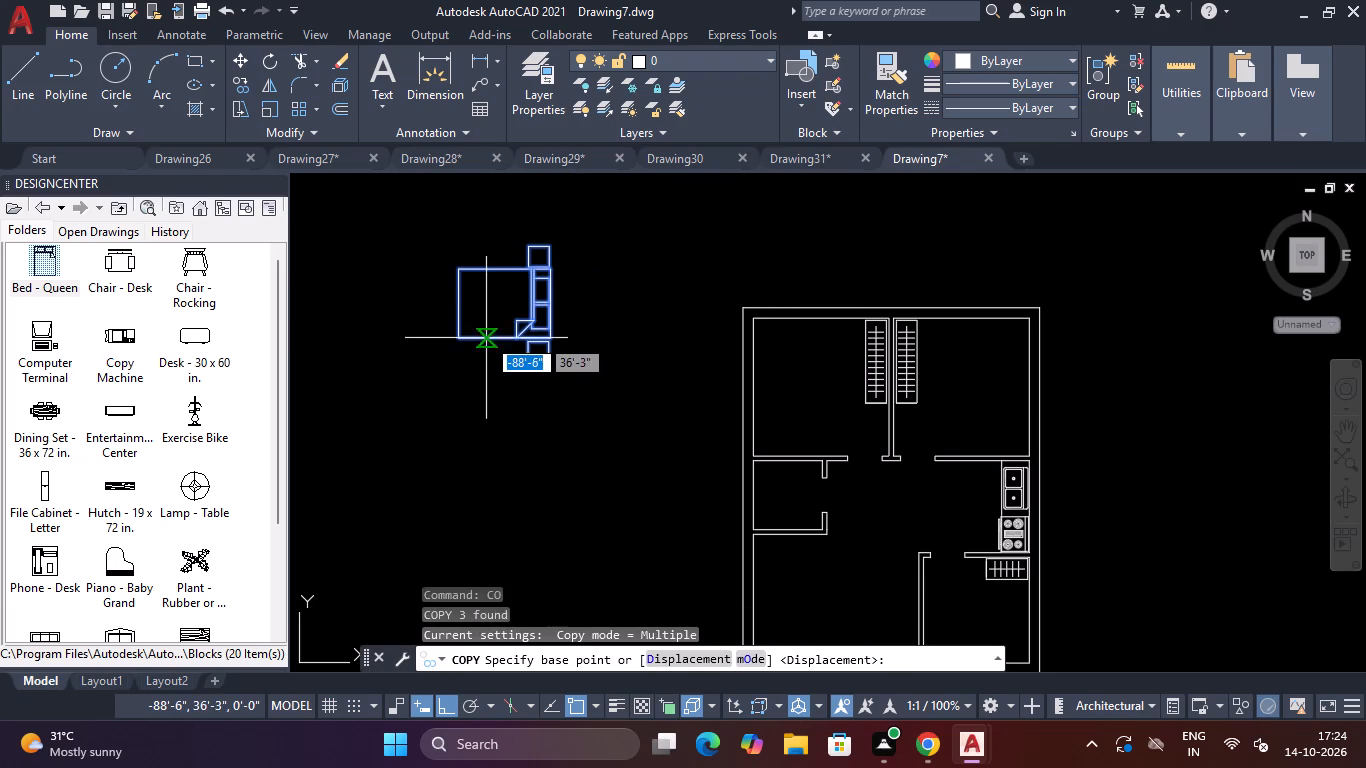
click(491, 311)
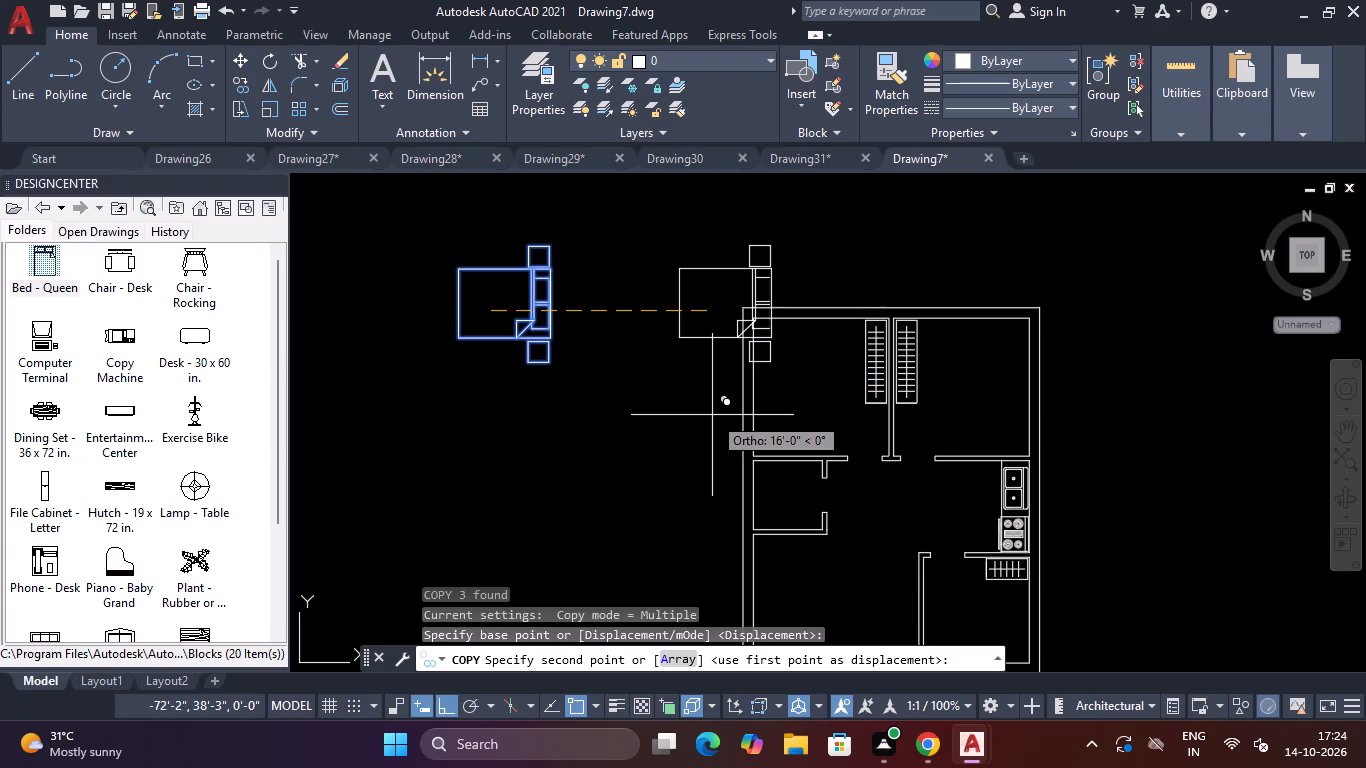
key(F8)
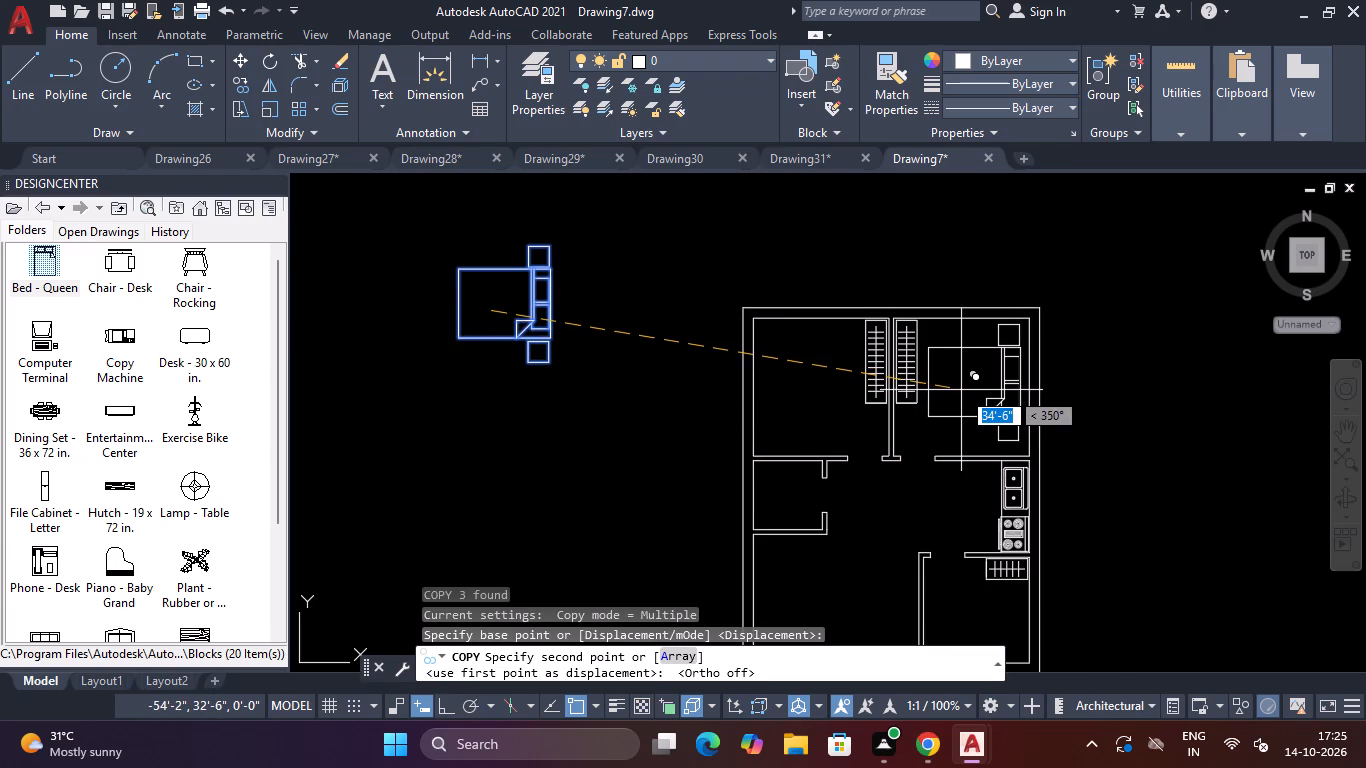
scroll(961, 390, up, 1)
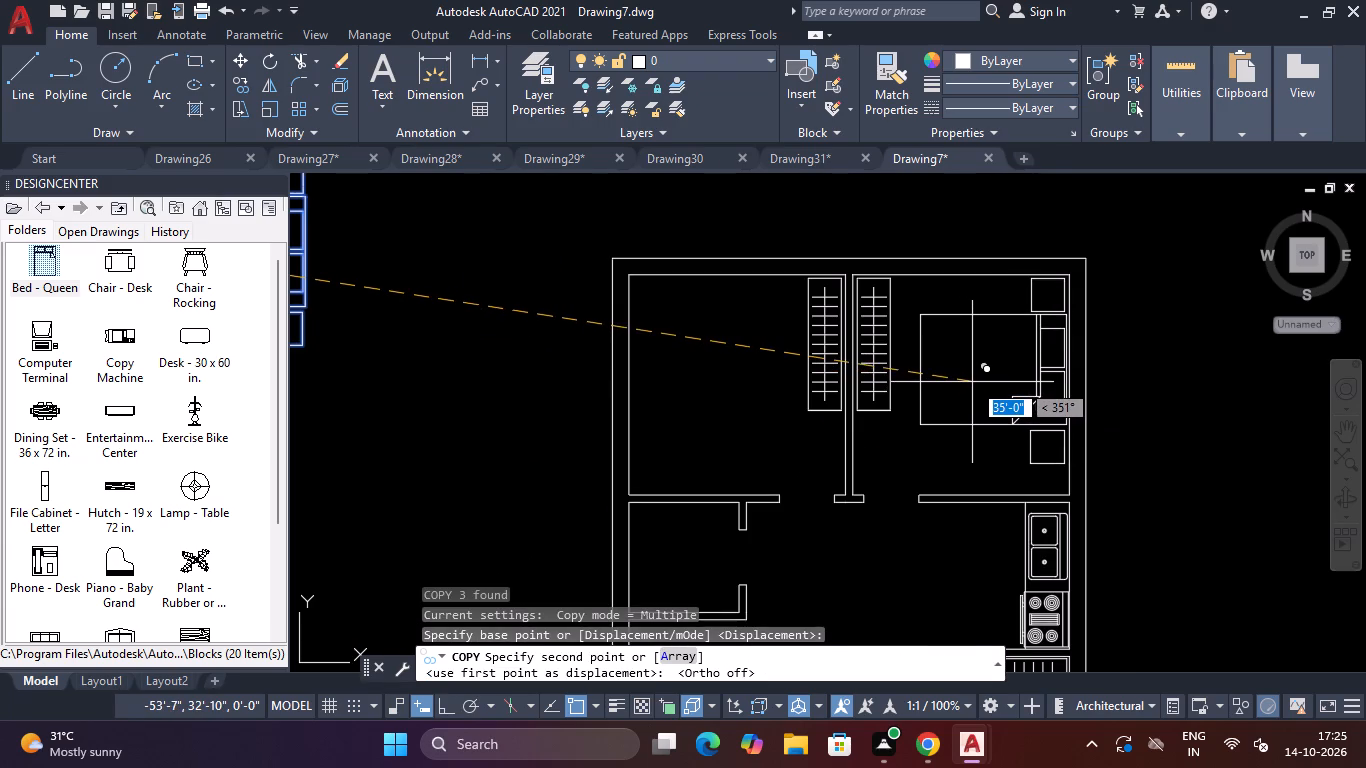
click(972, 382)
scroll(970, 382, down, 4)
key(Escape)
Rotate the original bed set outside the plan by 180° so its pillow end faces west.
drag(904, 323, 895, 340)
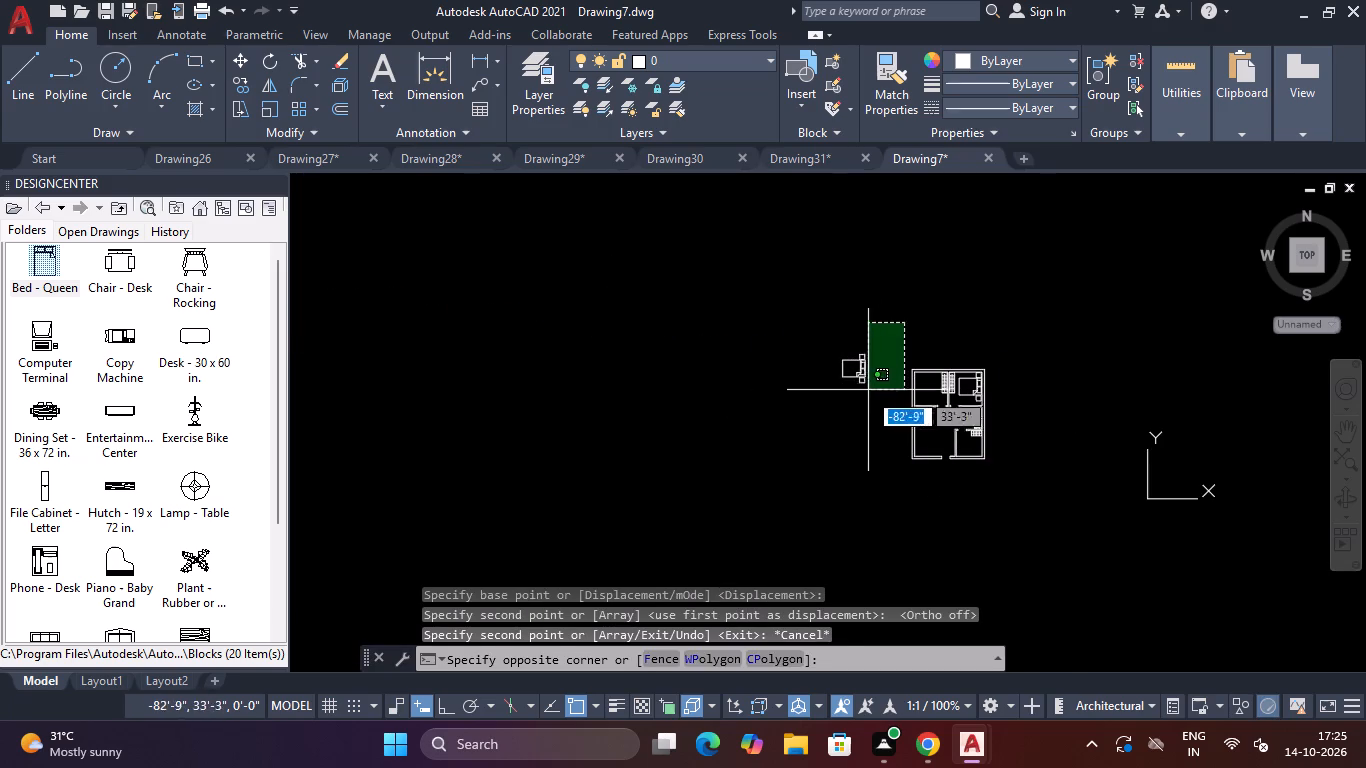
click(851, 403)
scroll(850, 404, up, 4)
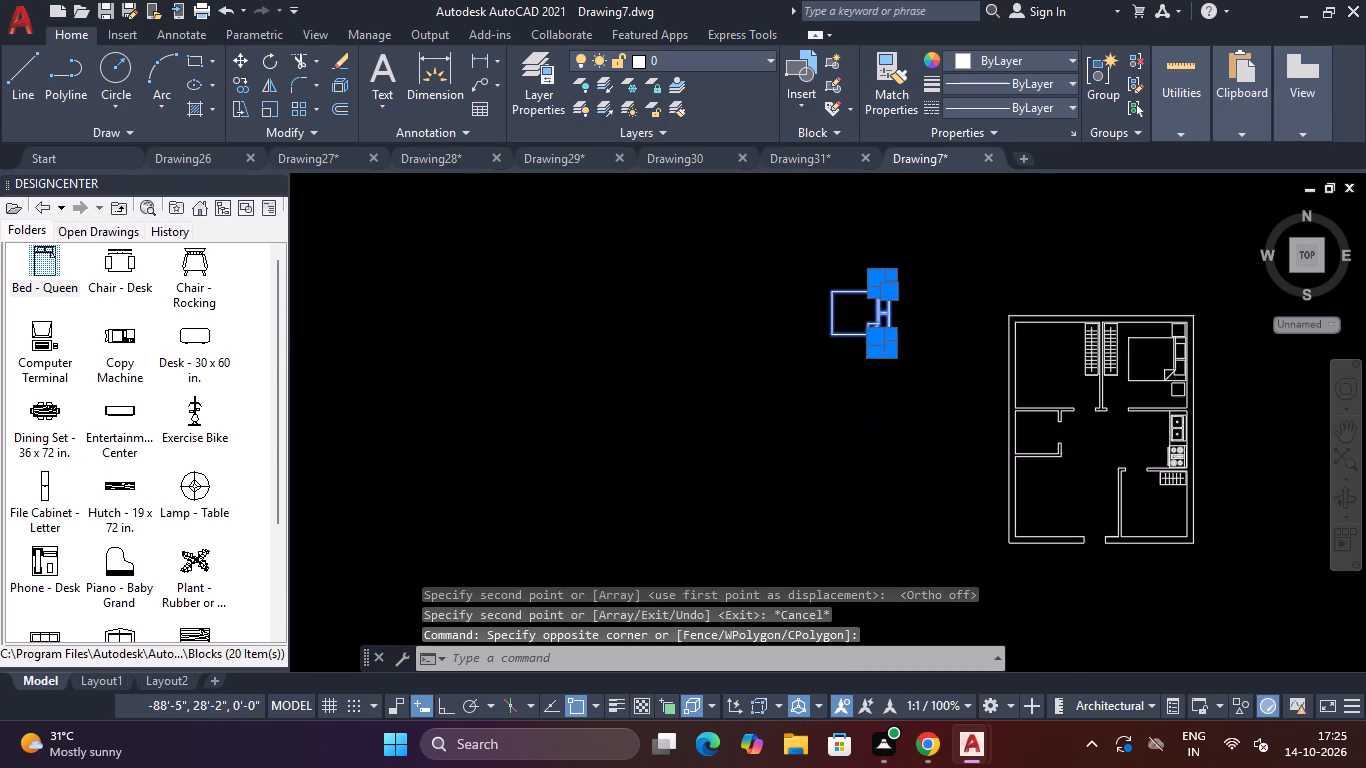
text(RO)
key(Return)
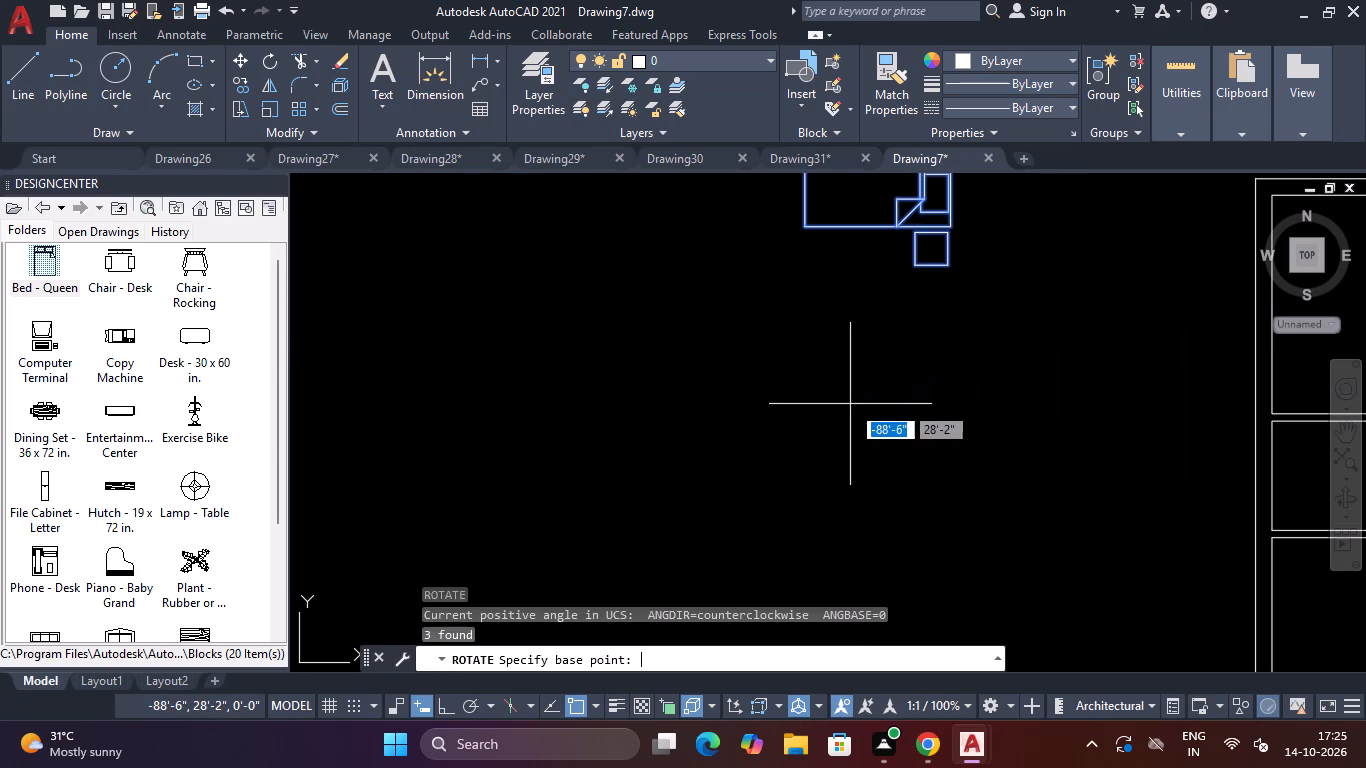
scroll(890, 385, down, 2)
scroll(920, 280, up, 2)
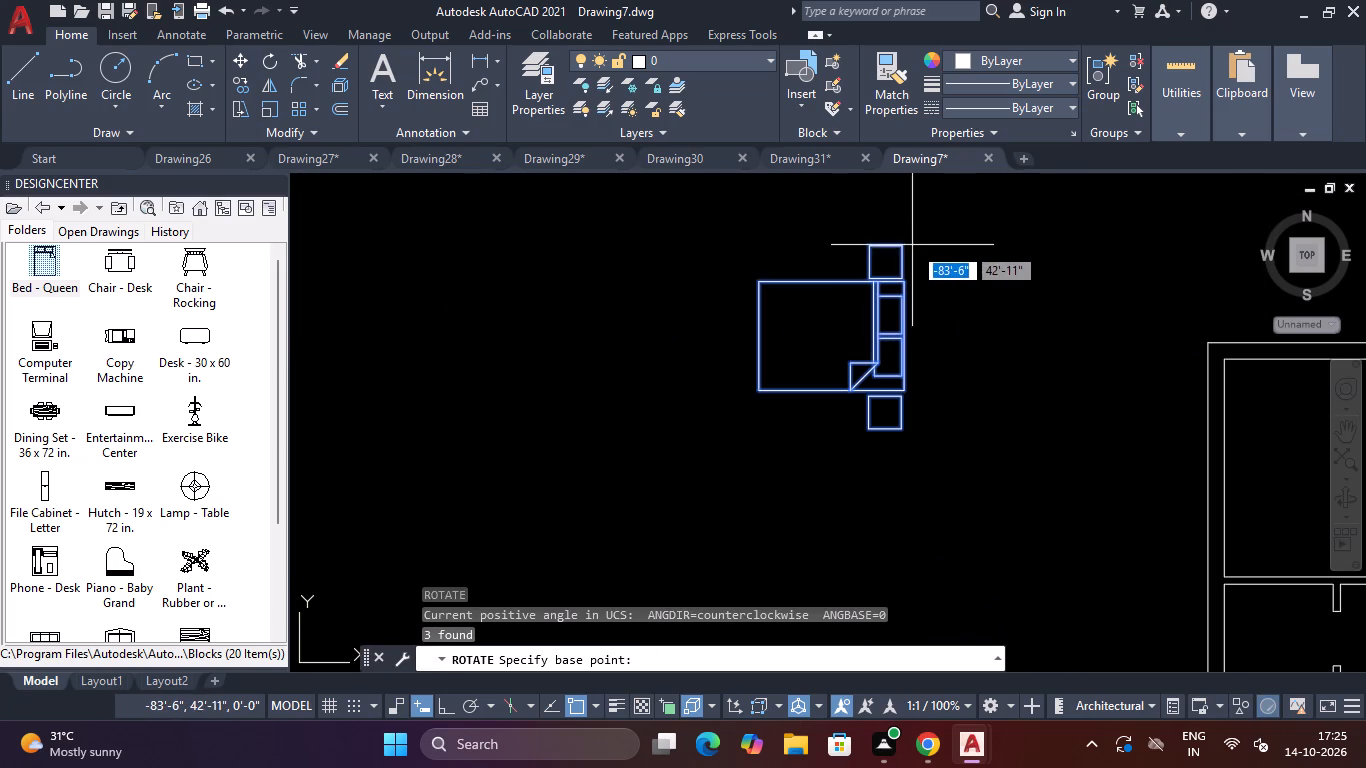
click(906, 244)
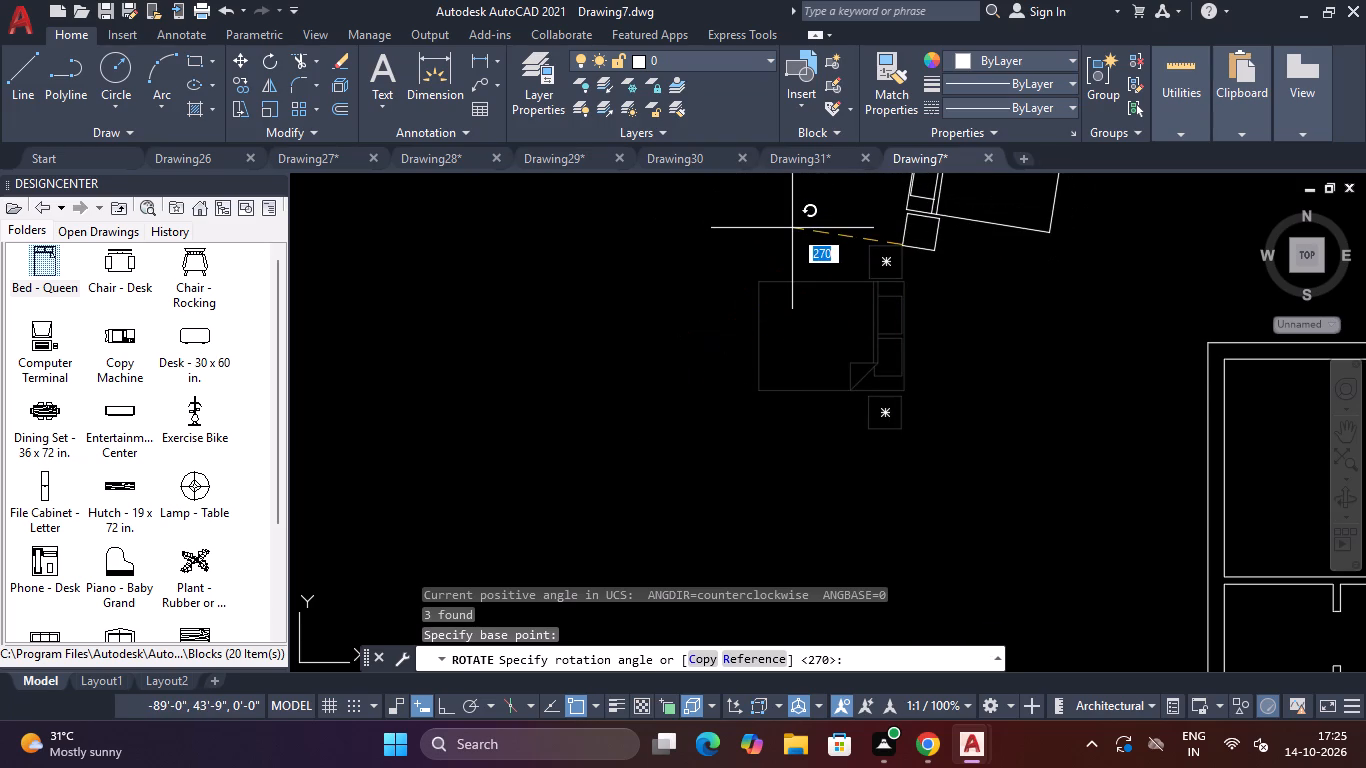
key(F8)
click(792, 228)
scroll(792, 229, down, 5)
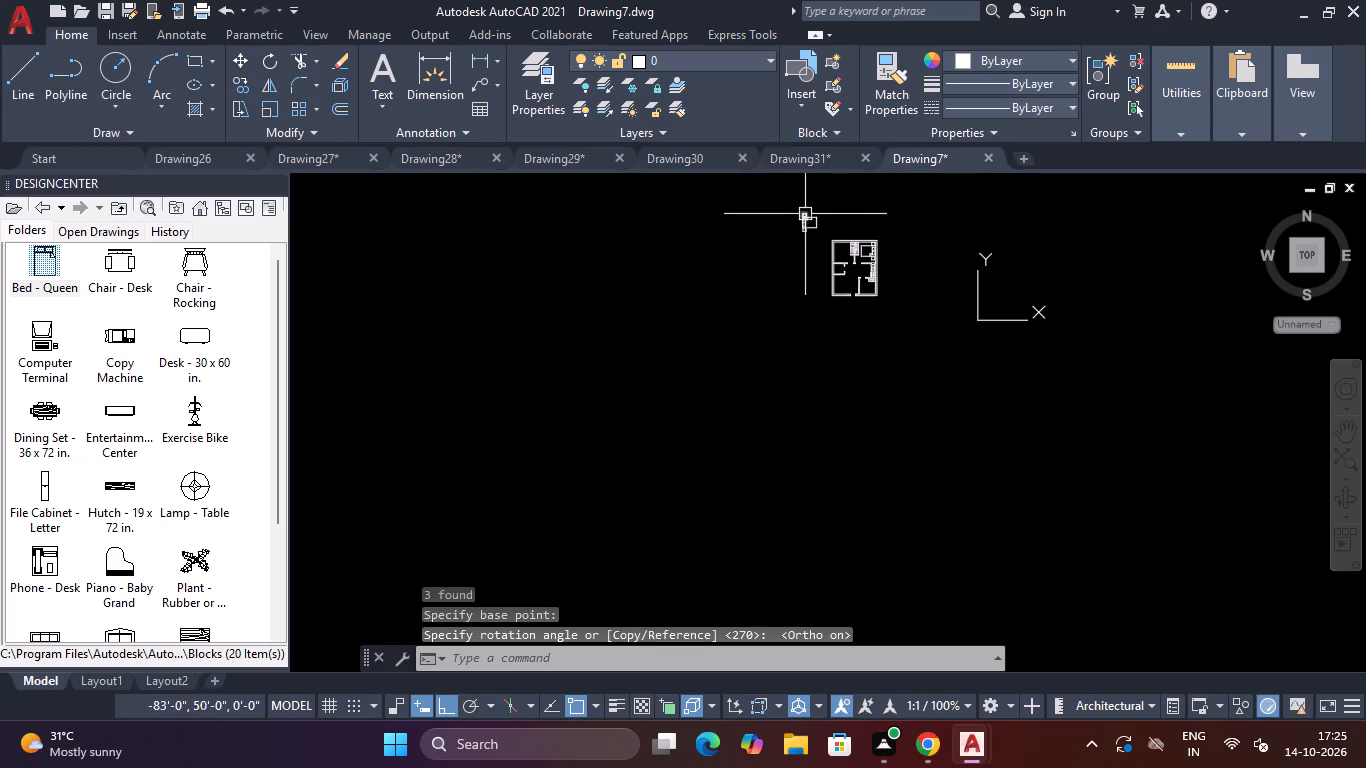
Move the rotated bed set into the upper-left room, with the pillow end against the west wall.
scroll(806, 213, up, 3)
drag(820, 191, 807, 218)
click(776, 302)
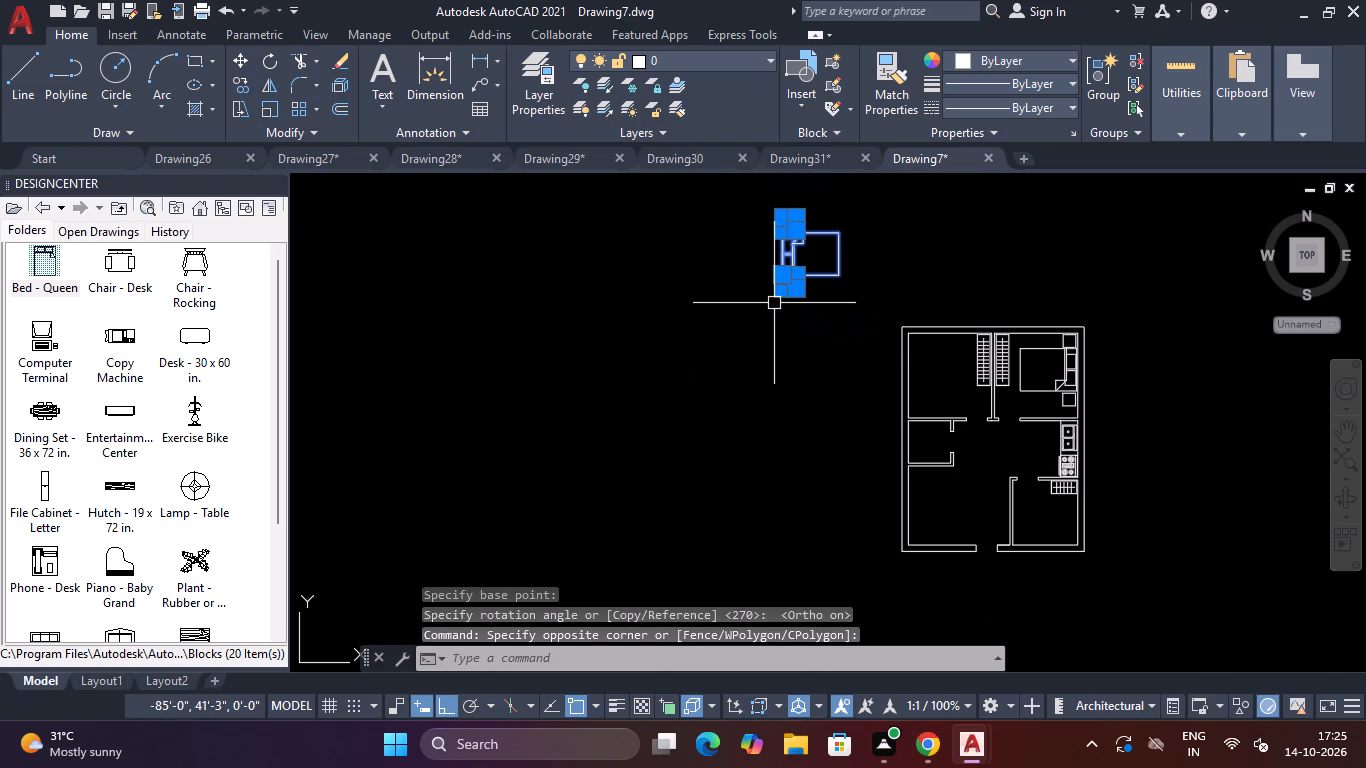
text(M)
key(space)
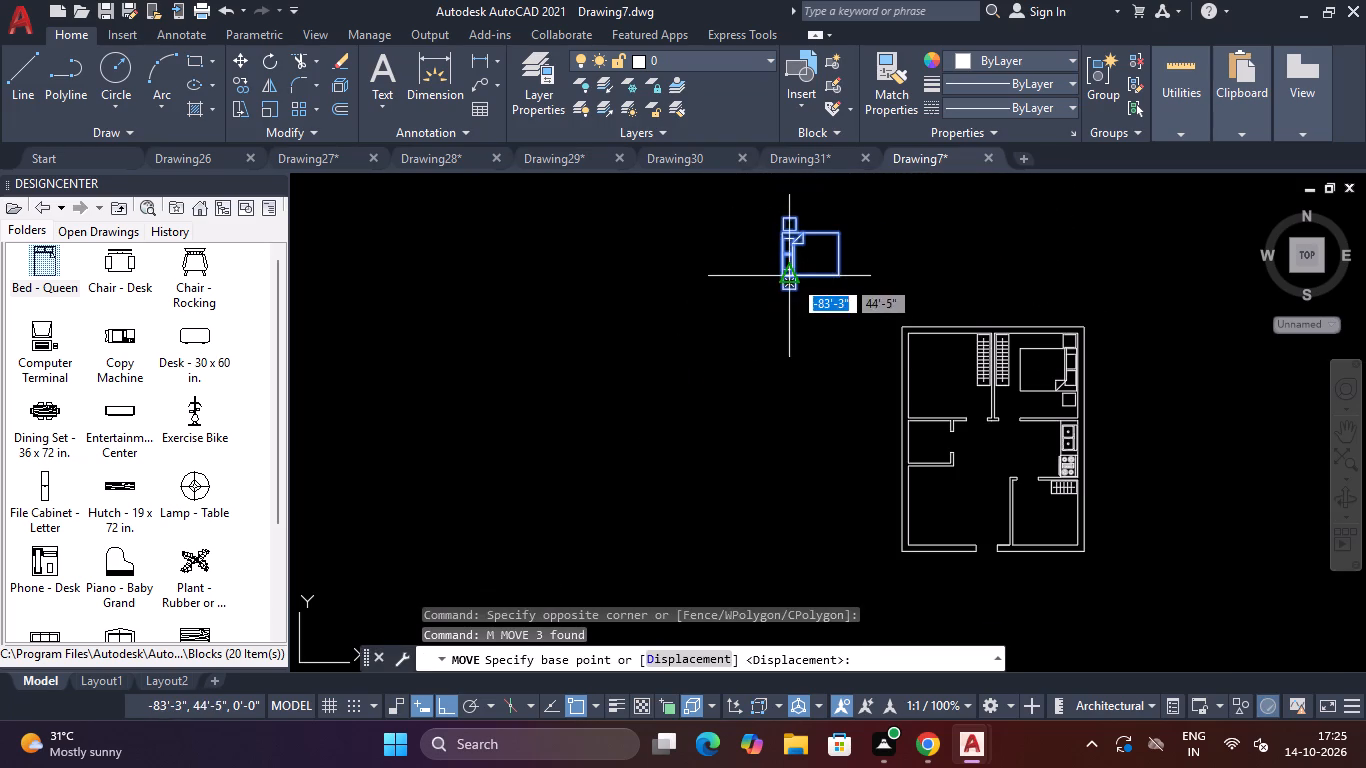
click(814, 256)
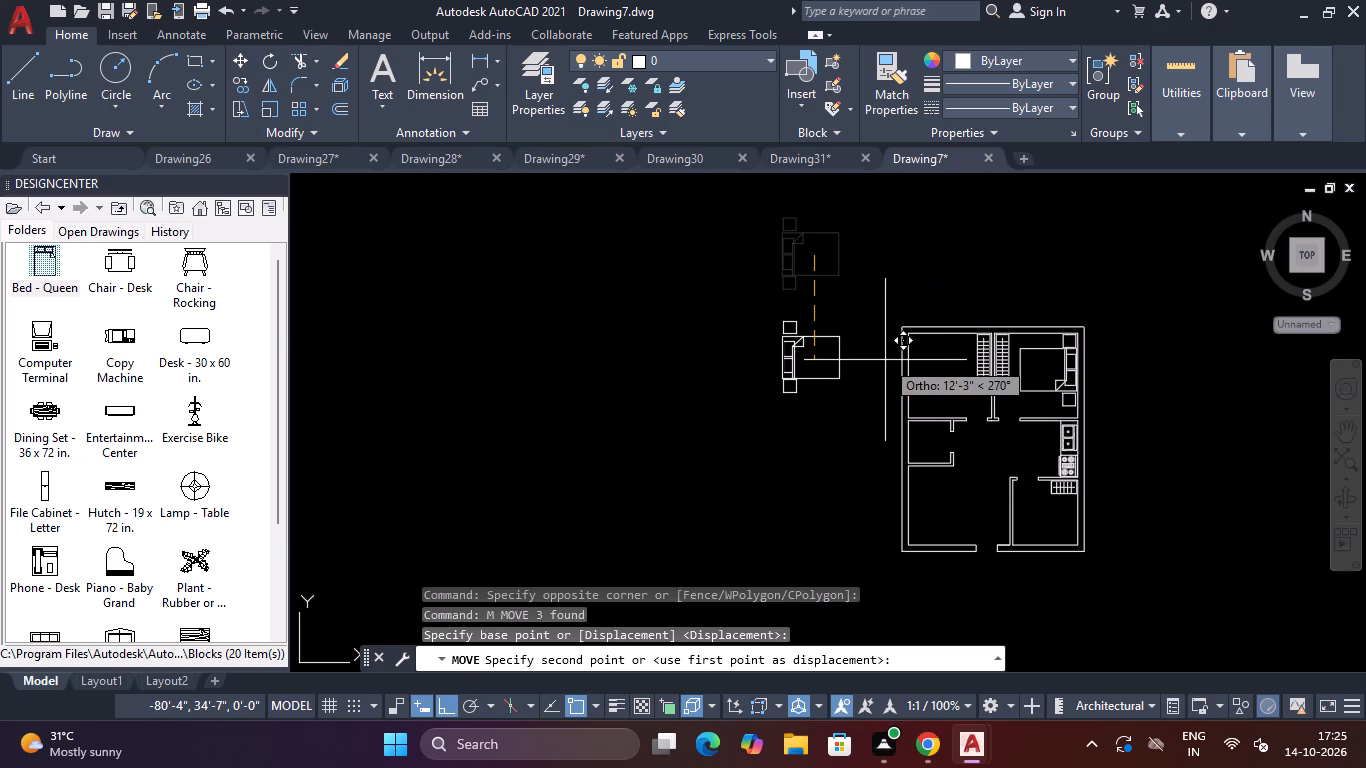
key(F8)
scroll(929, 376, up, 2)
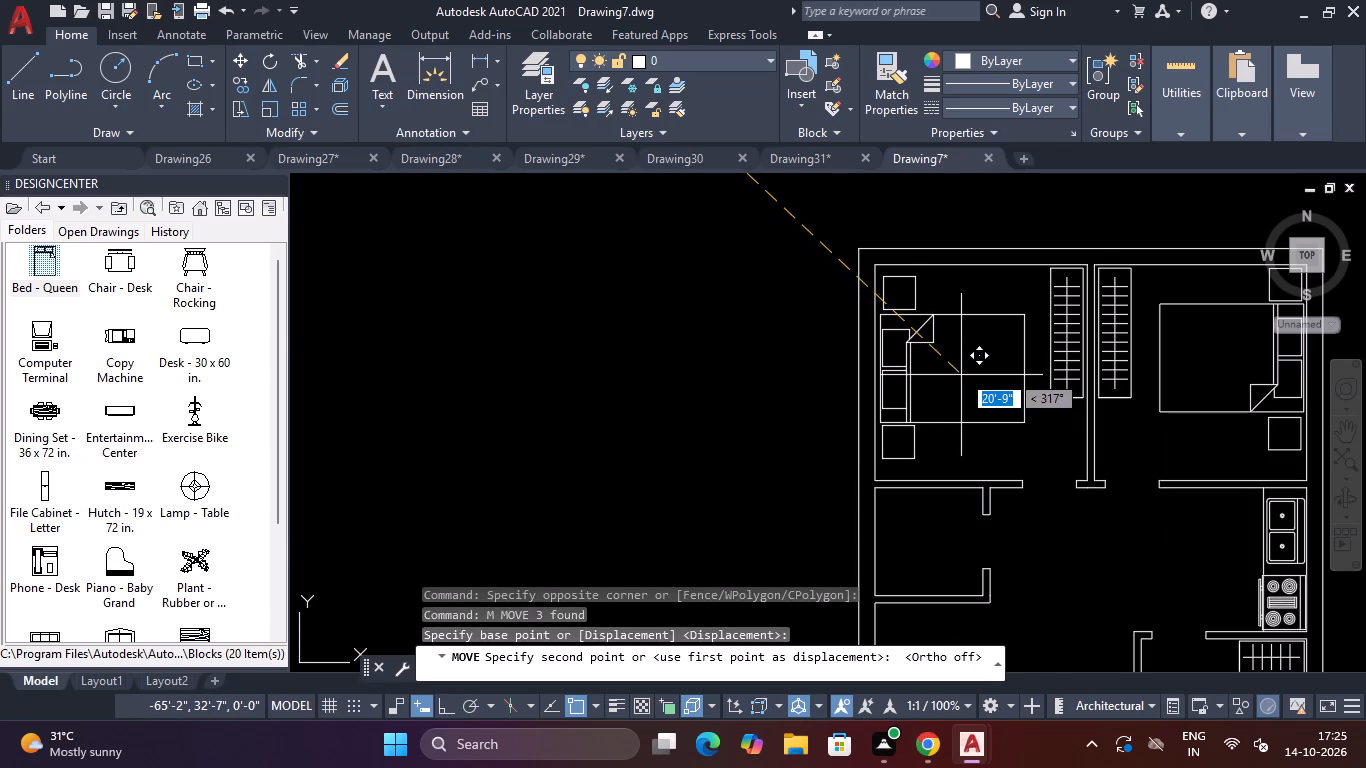
click(964, 369)
scroll(965, 369, down, 3)
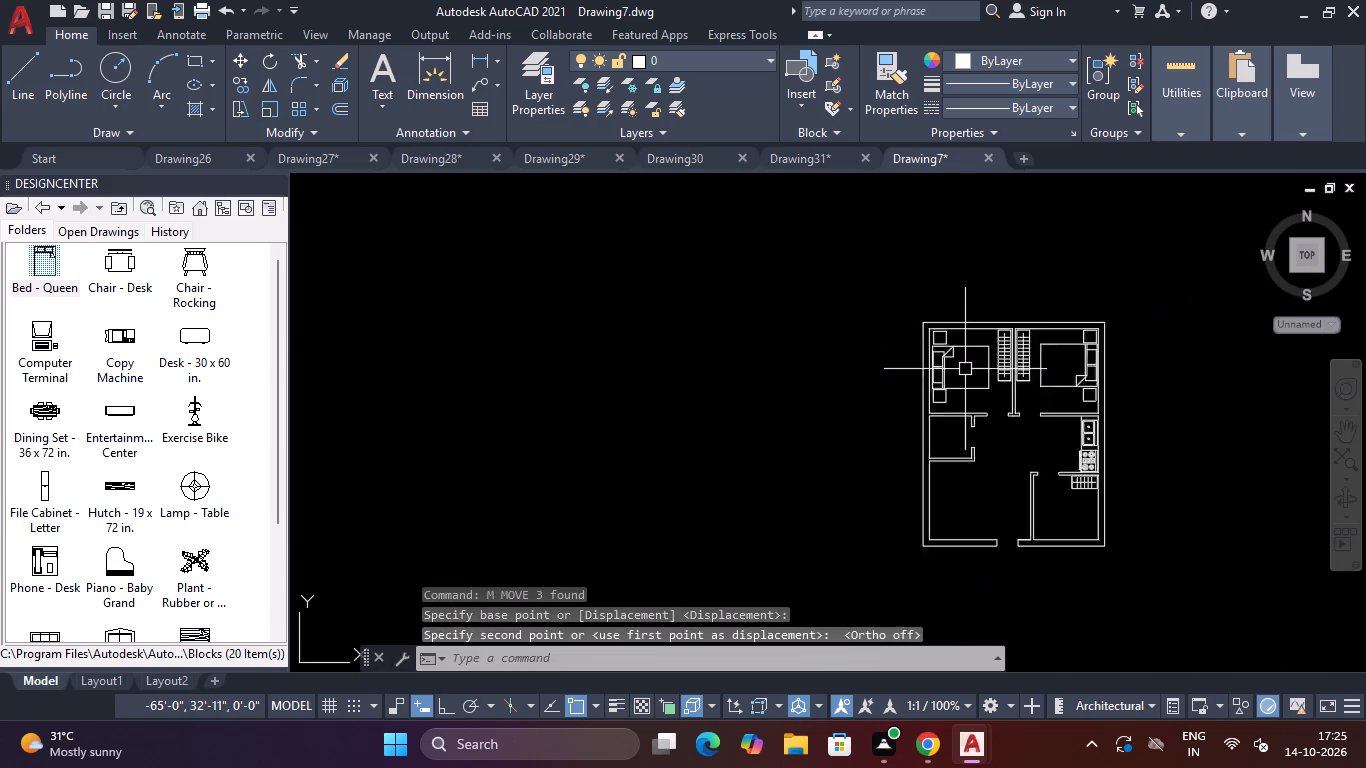
Insert the Dining Set - 36 x 72 in. block outside the plan, to its west.
scroll(926, 416, down, 1)
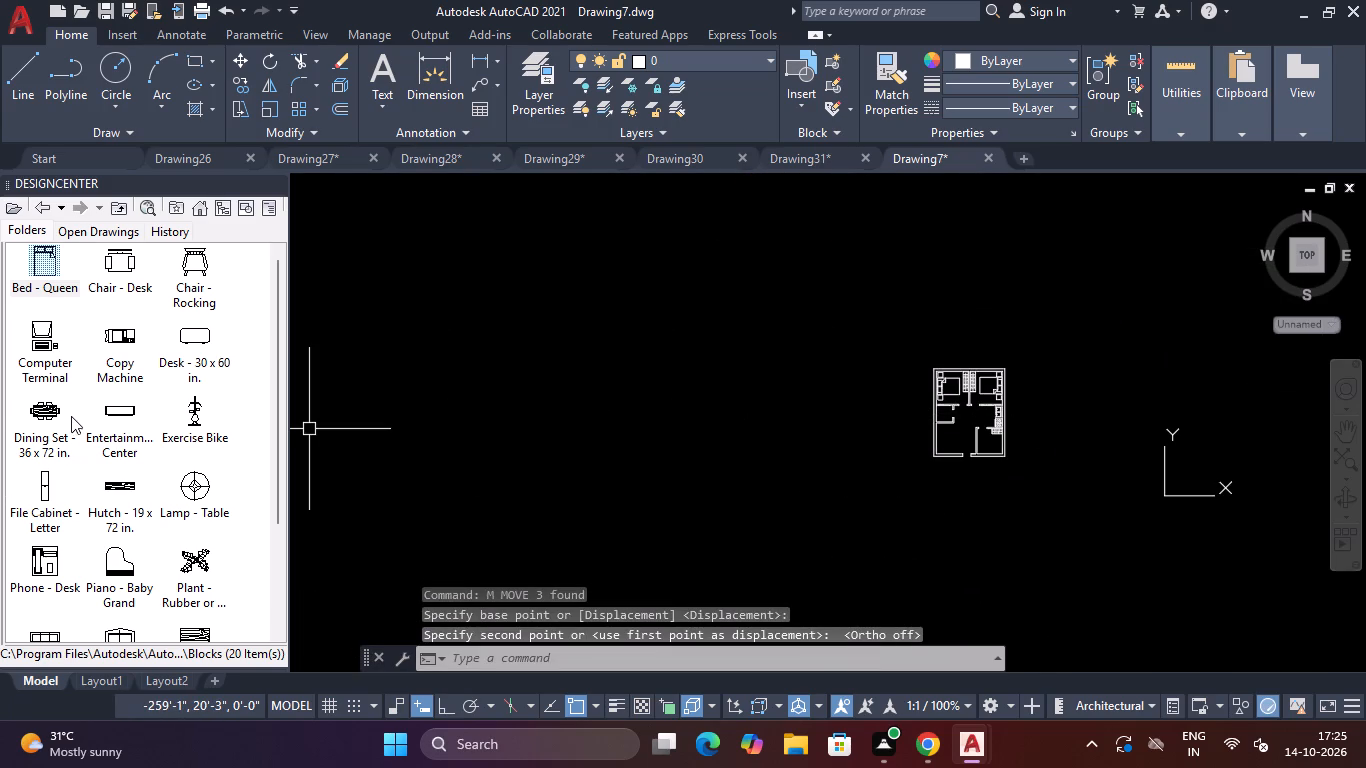
scroll(71, 416, down, 4)
scroll(71, 416, up, 4)
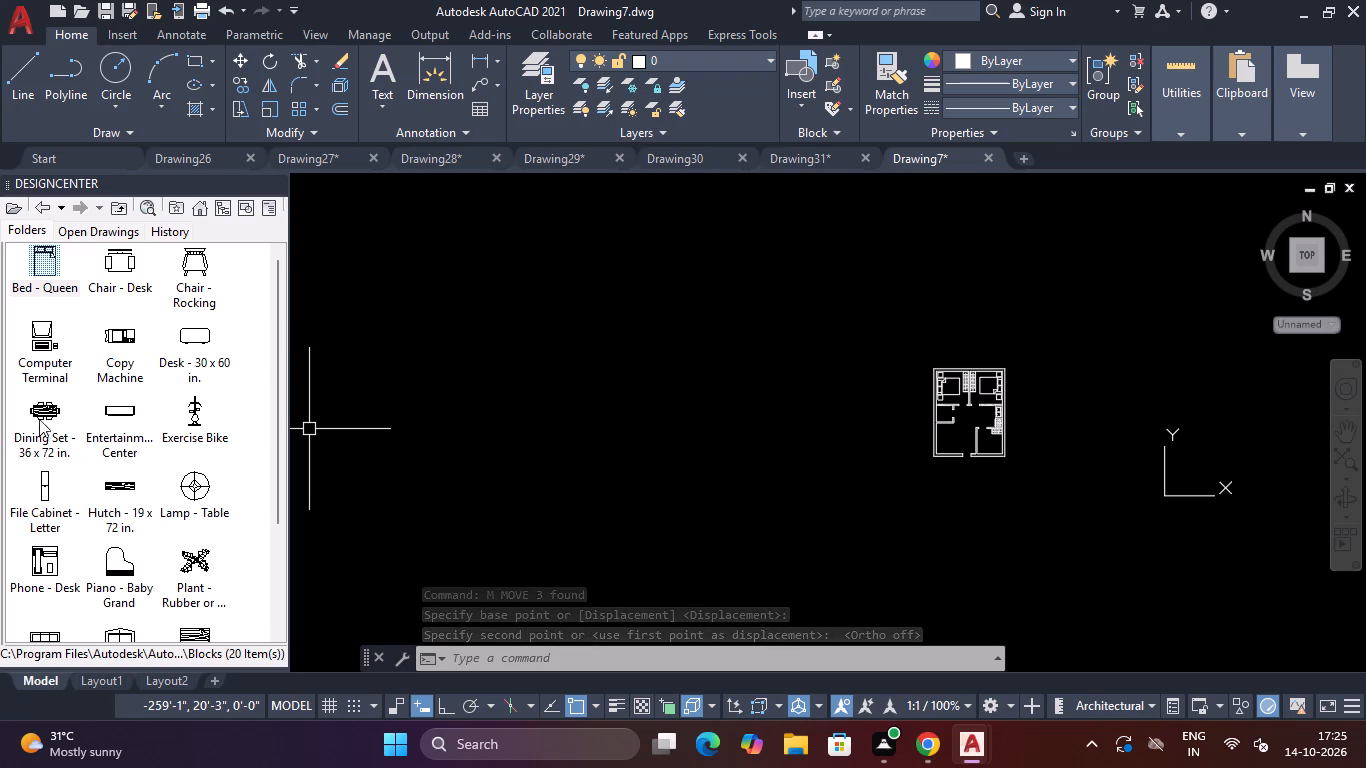
drag(45, 419, 802, 395)
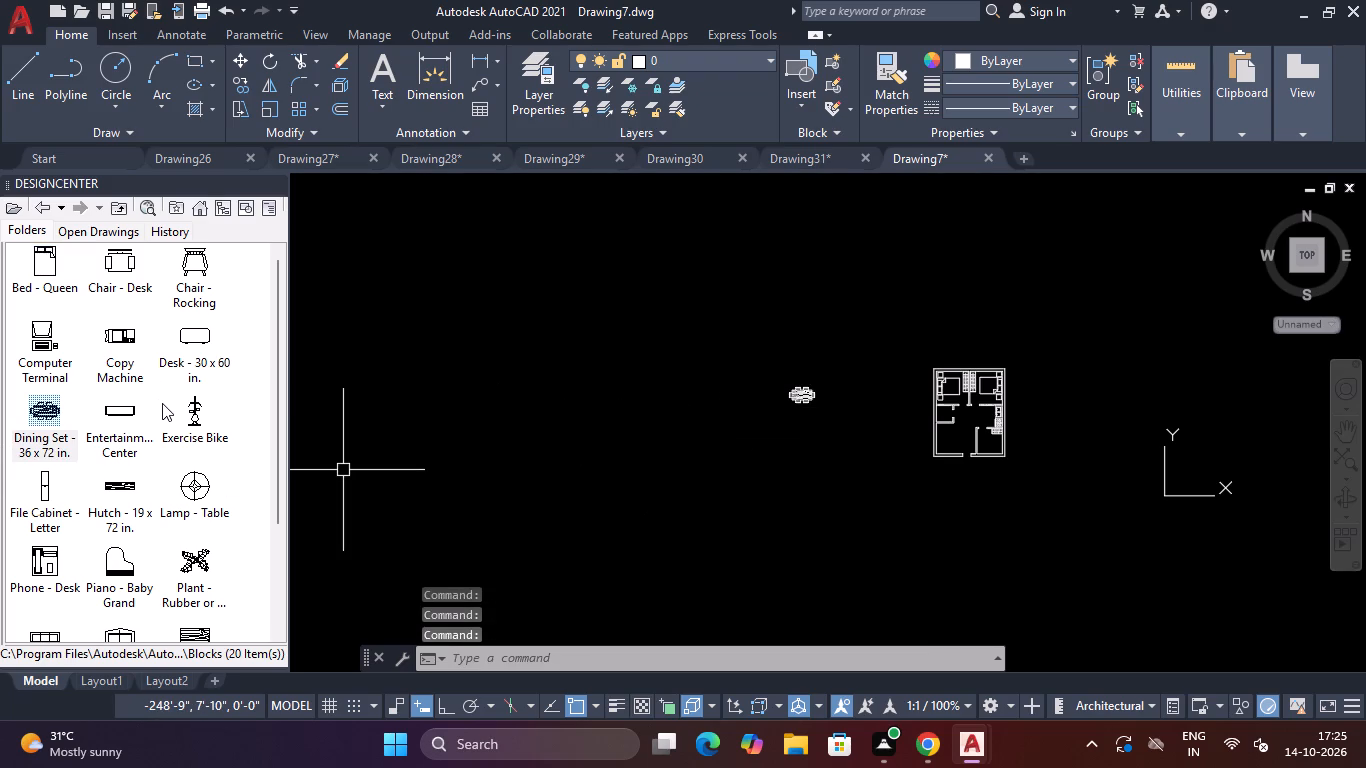
Copy the upper-right room's bed and bedside tables down into the lower-right room along the east wall.
scroll(1007, 415, up, 4)
scroll(990, 338, down, 2)
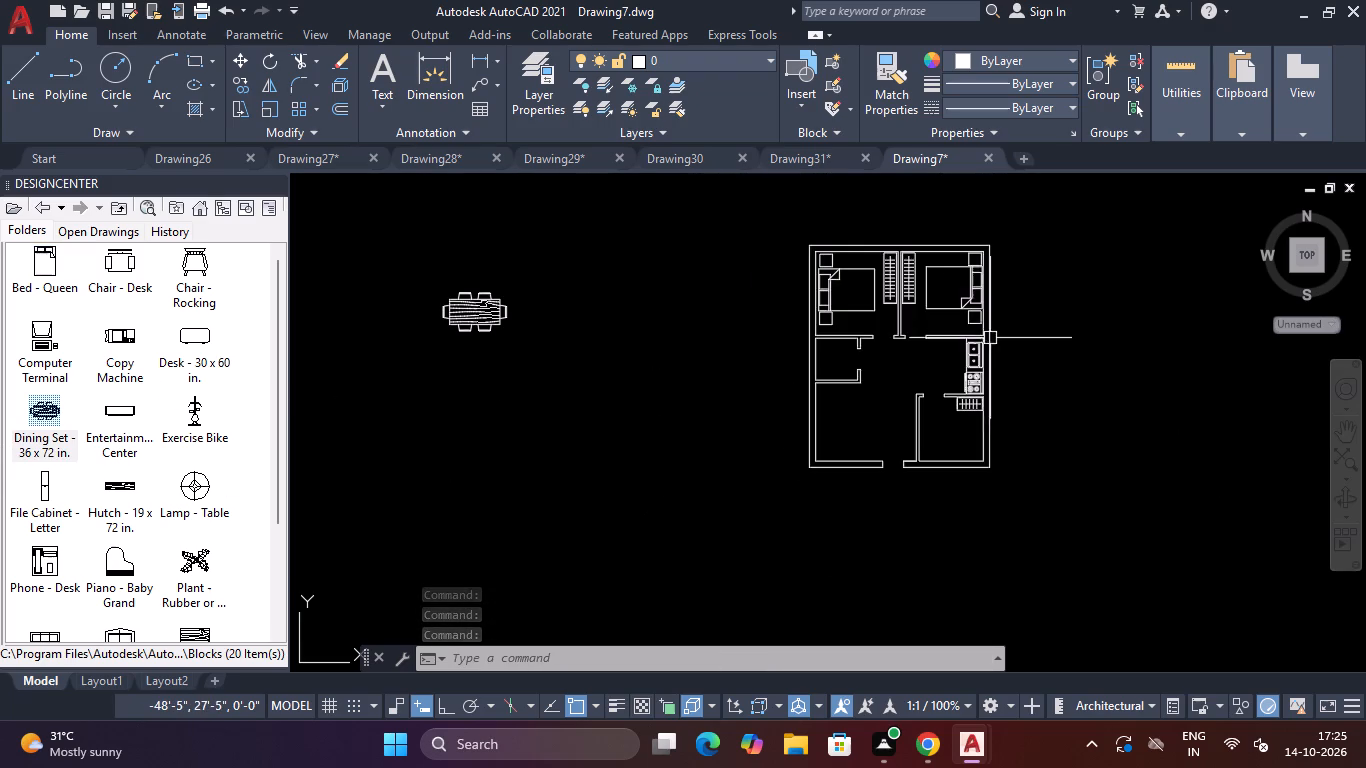
scroll(965, 275, up, 2)
click(991, 231)
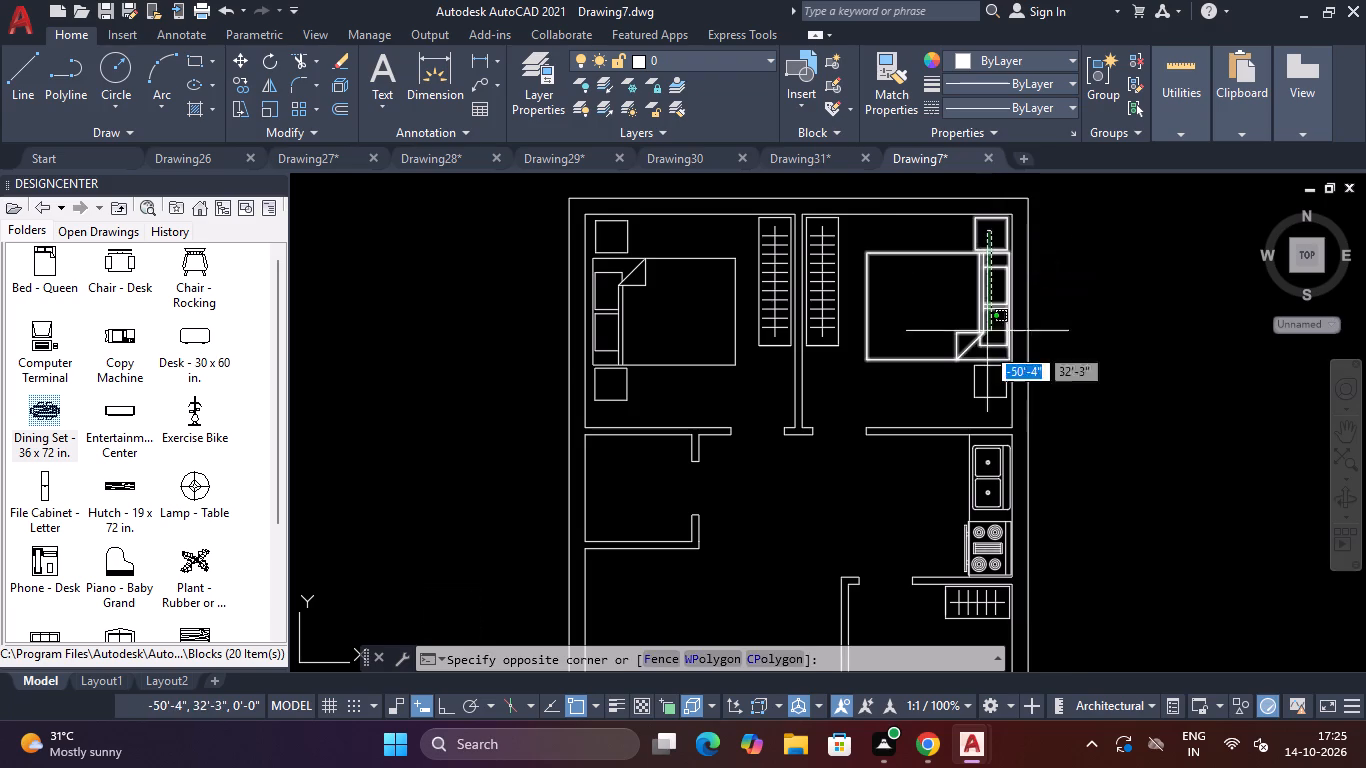
click(961, 387)
scroll(948, 372, down, 1)
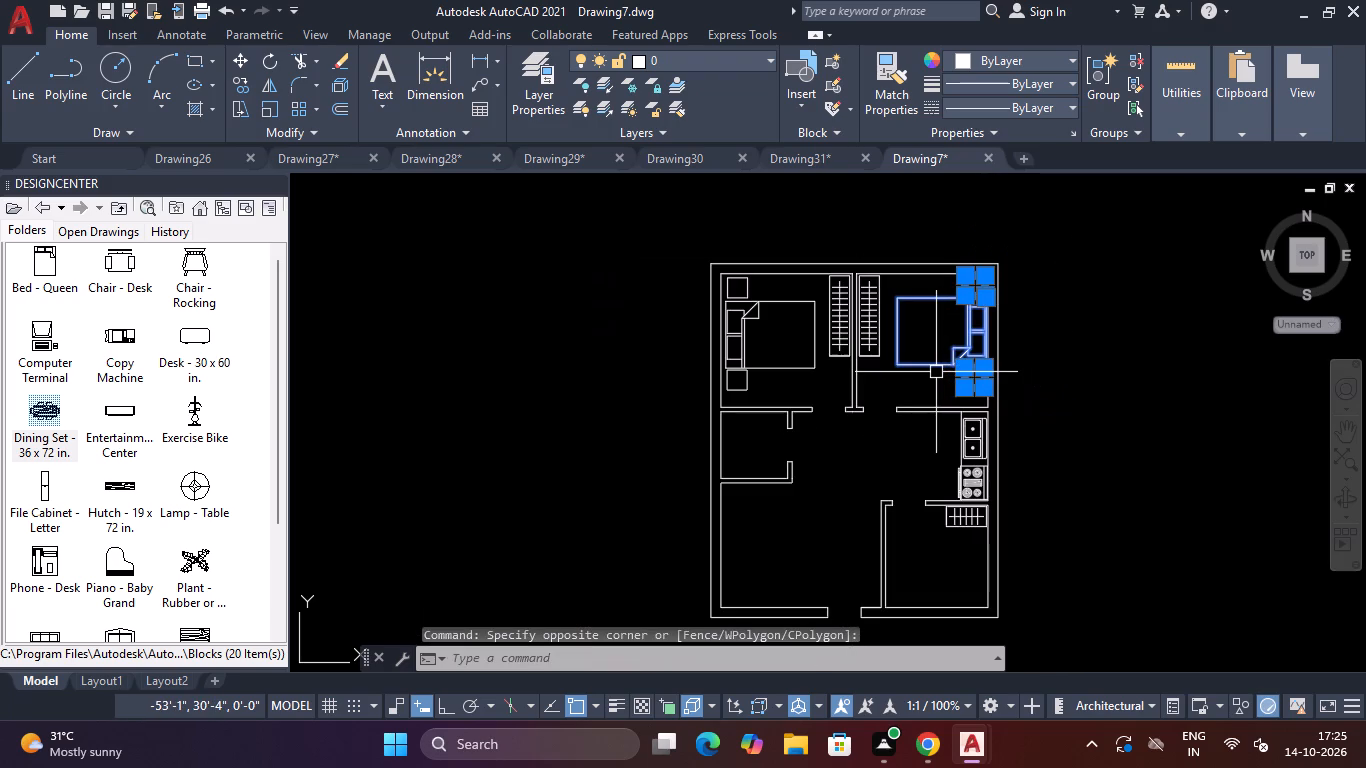
text(CO)
key(Return)
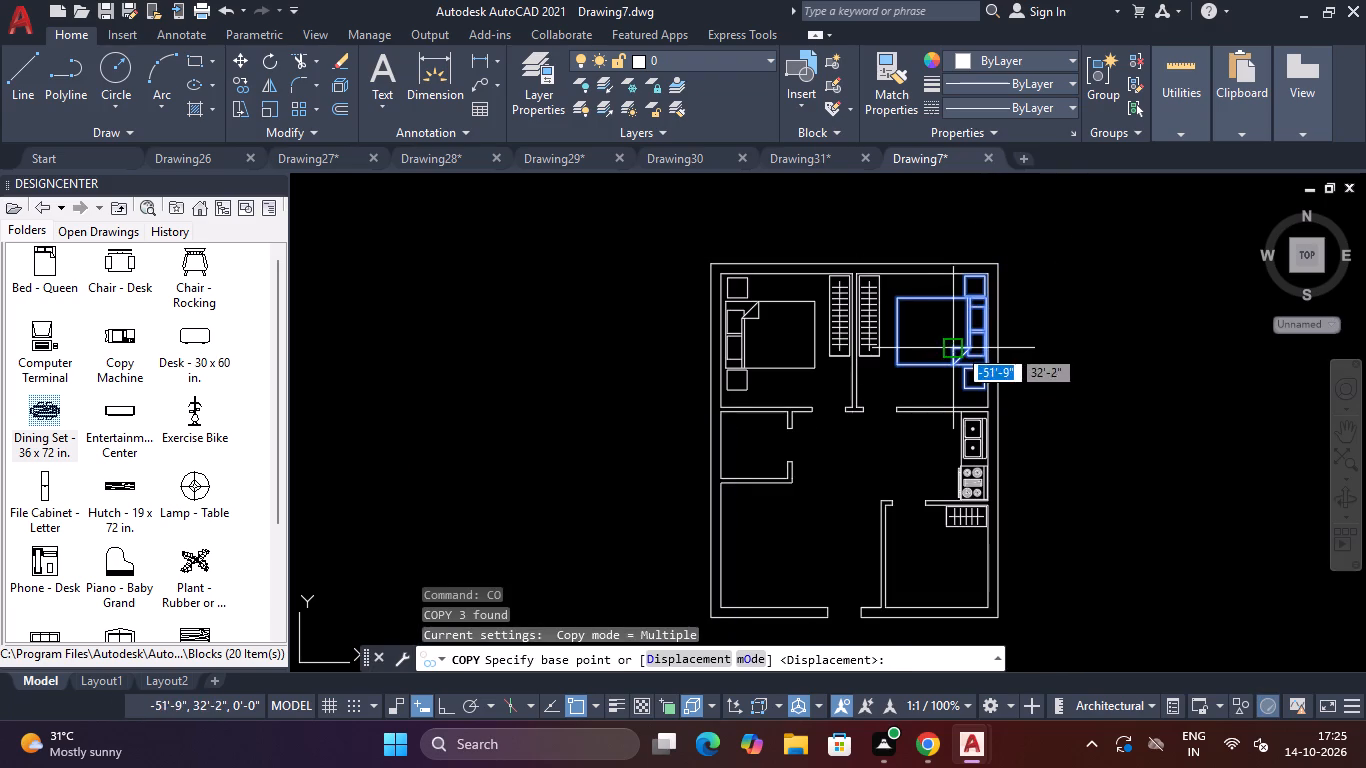
click(969, 335)
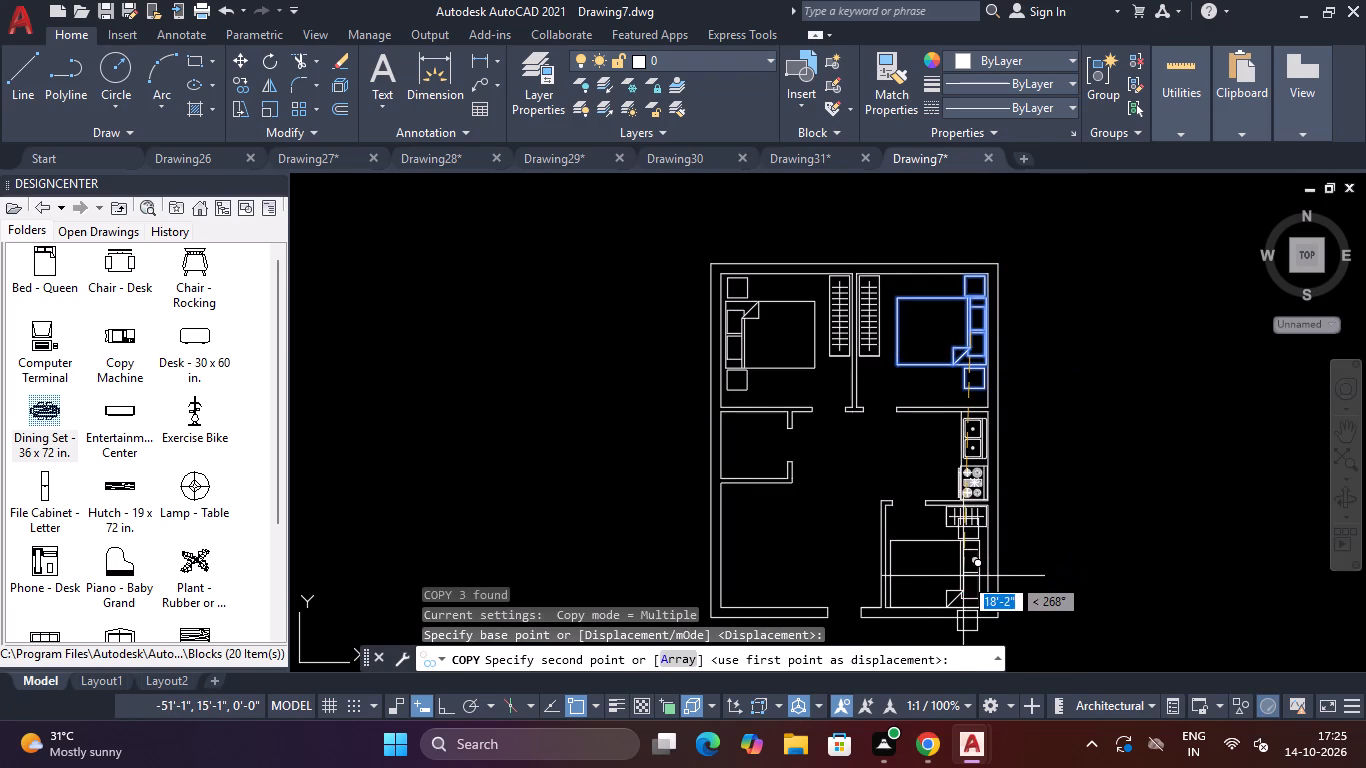
scroll(966, 569, up, 5)
click(967, 564)
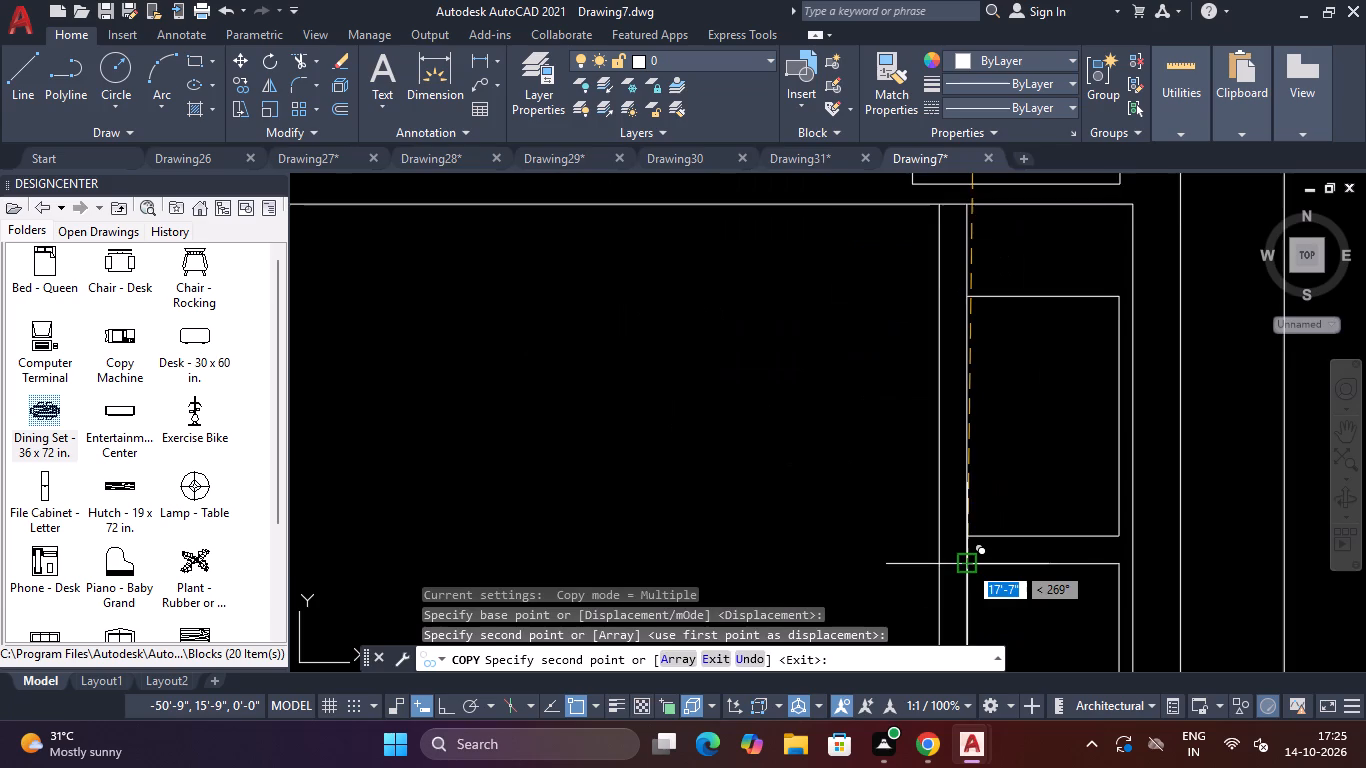
scroll(967, 564, down, 4)
key(Escape)
Delete the bedside table that overlaps the wardrobe in the lower-right room.
scroll(988, 501, up, 2)
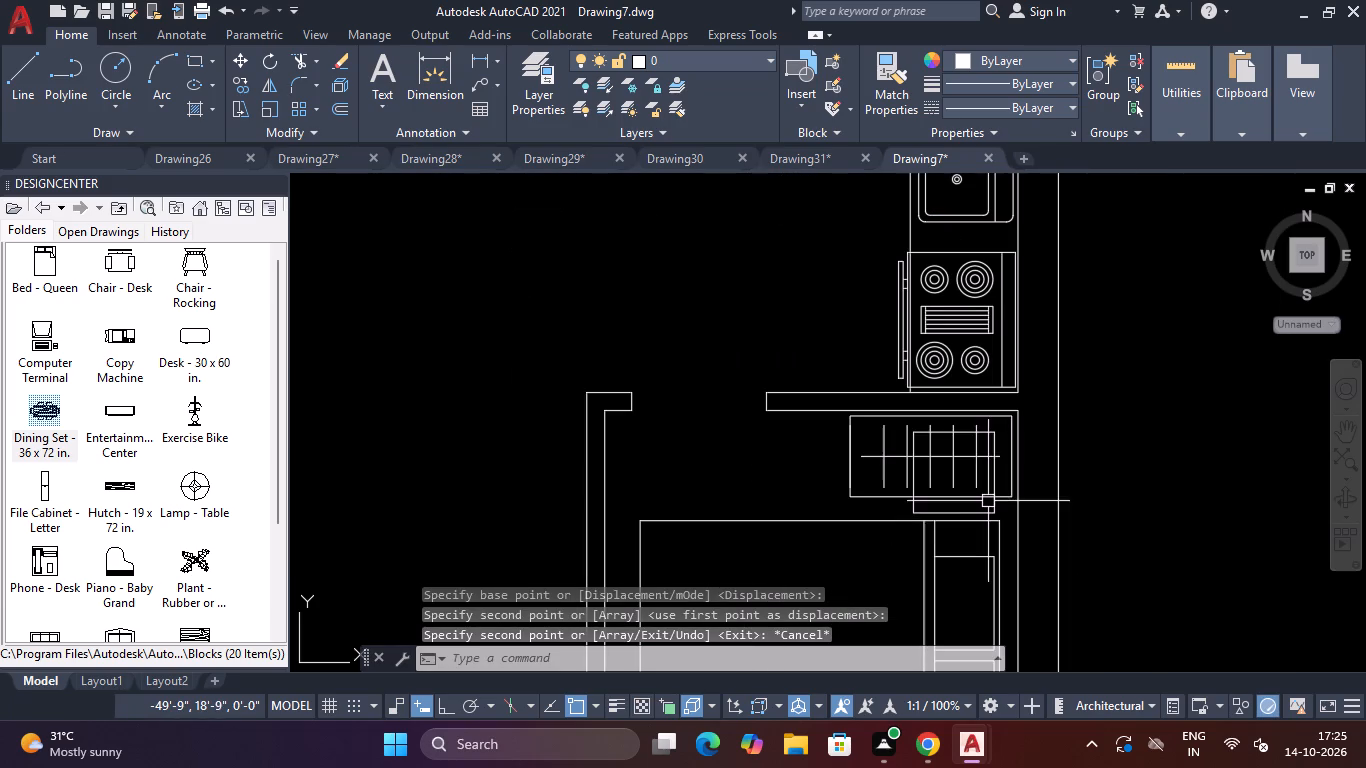
click(991, 507)
key(Delete)
scroll(995, 520, down, 2)
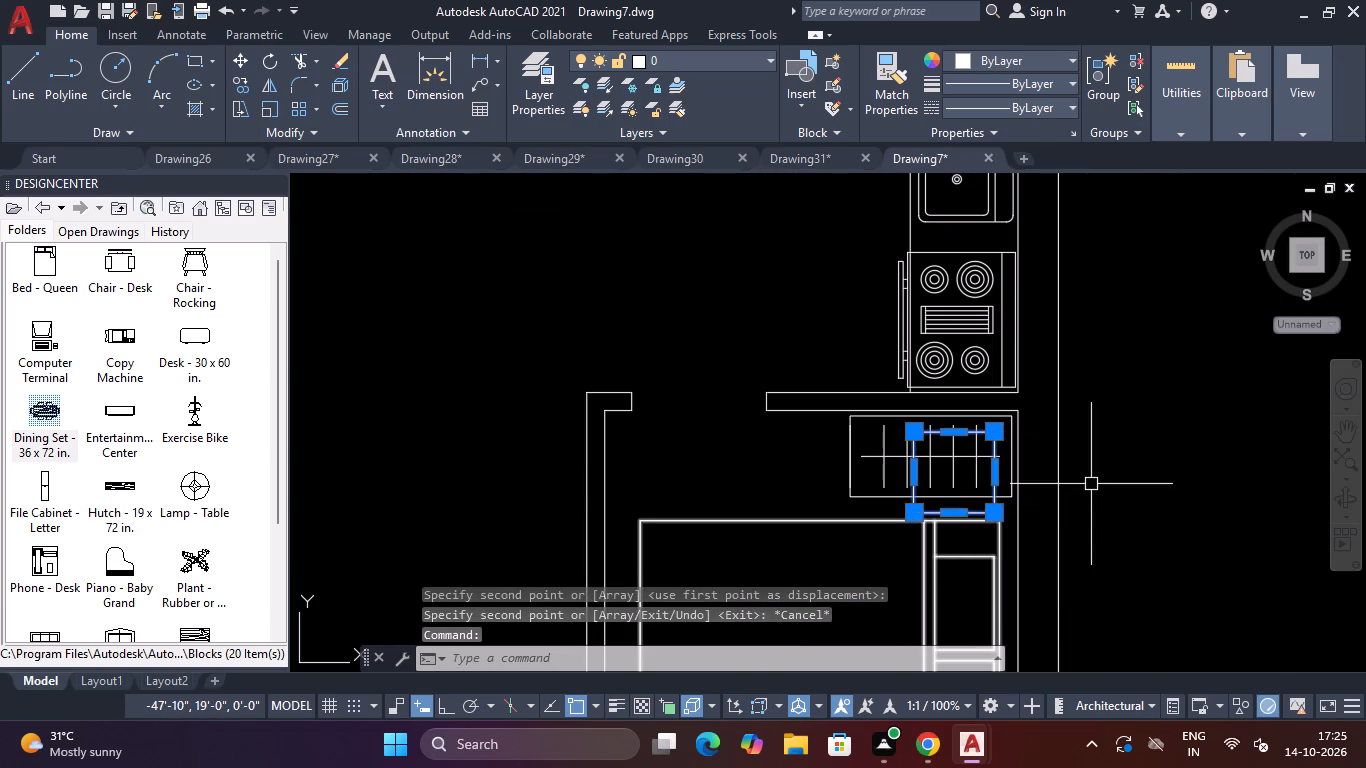
key(Delete)
scroll(1094, 488, down, 4)
scroll(1069, 574, up, 3)
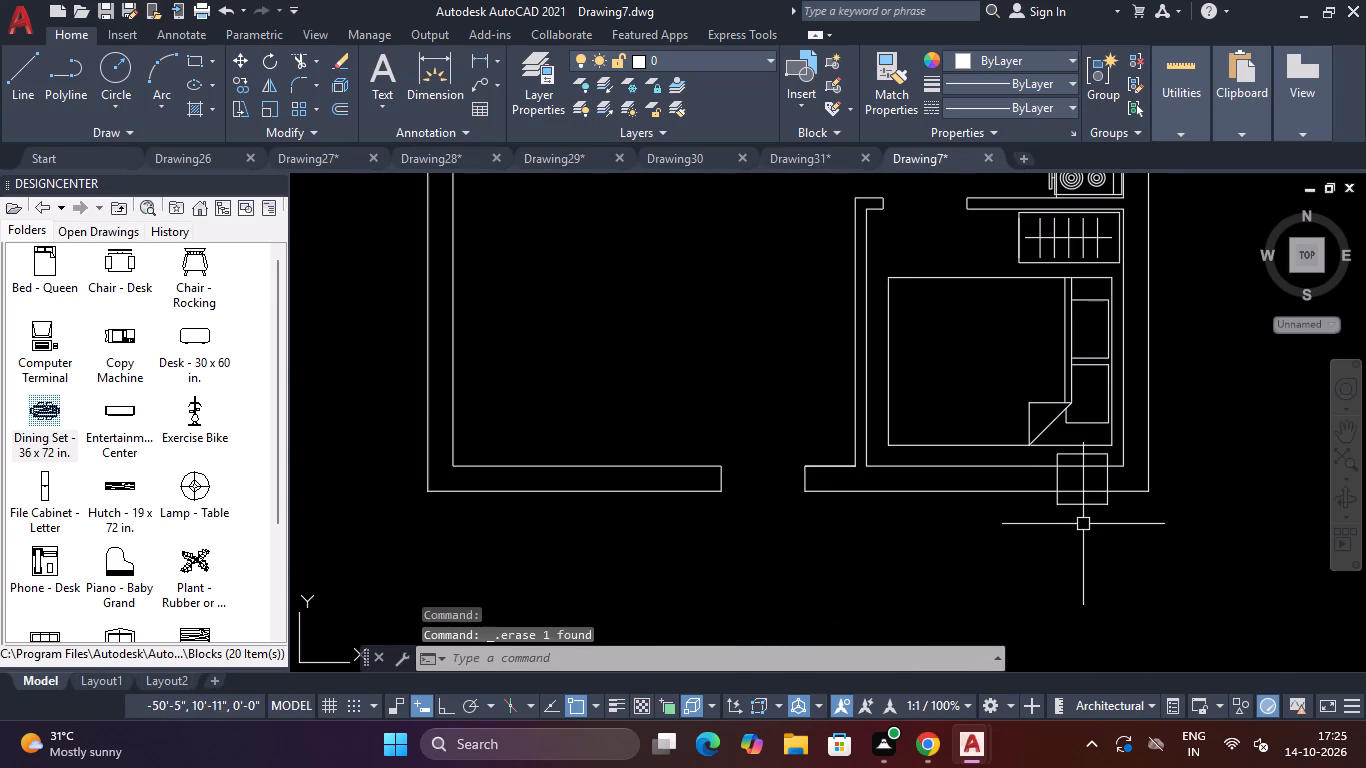
Delete the bedside table that overlaps the south wall of the lower-right room.
click(1084, 506)
key(Delete)
Edit the Dining Set - 36 x 72 in. block, erasing all the wood-grain lines on the table, and save the block.
scroll(1089, 496, down, 4)
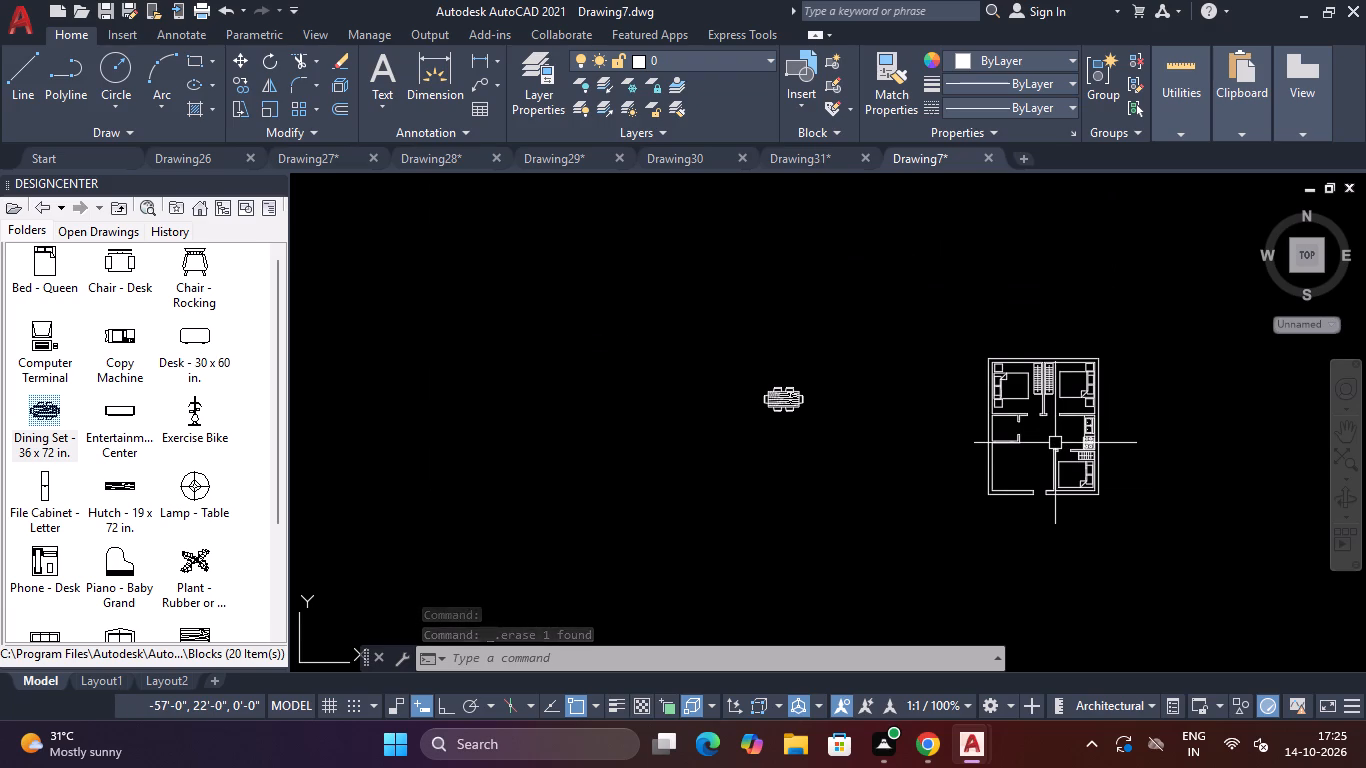
scroll(1072, 416, down, 2)
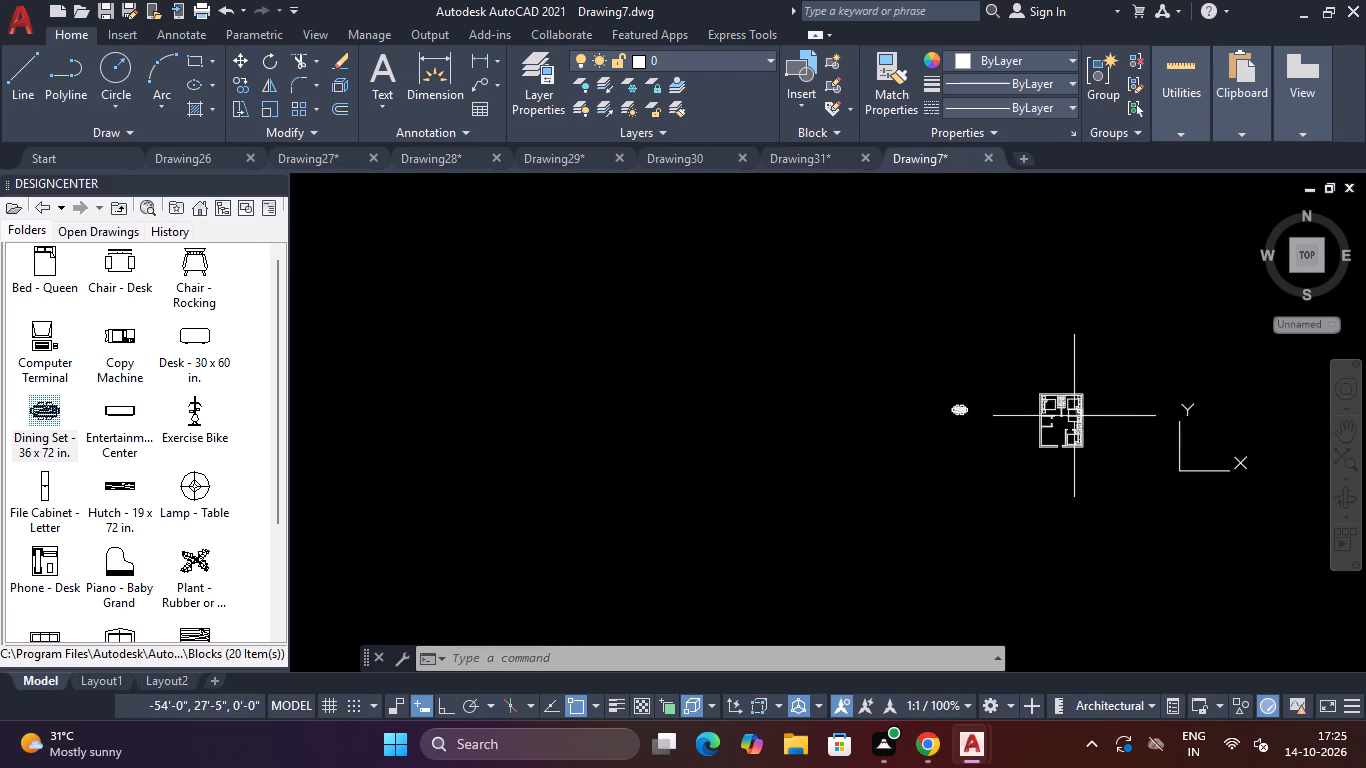
scroll(1087, 414, up, 3)
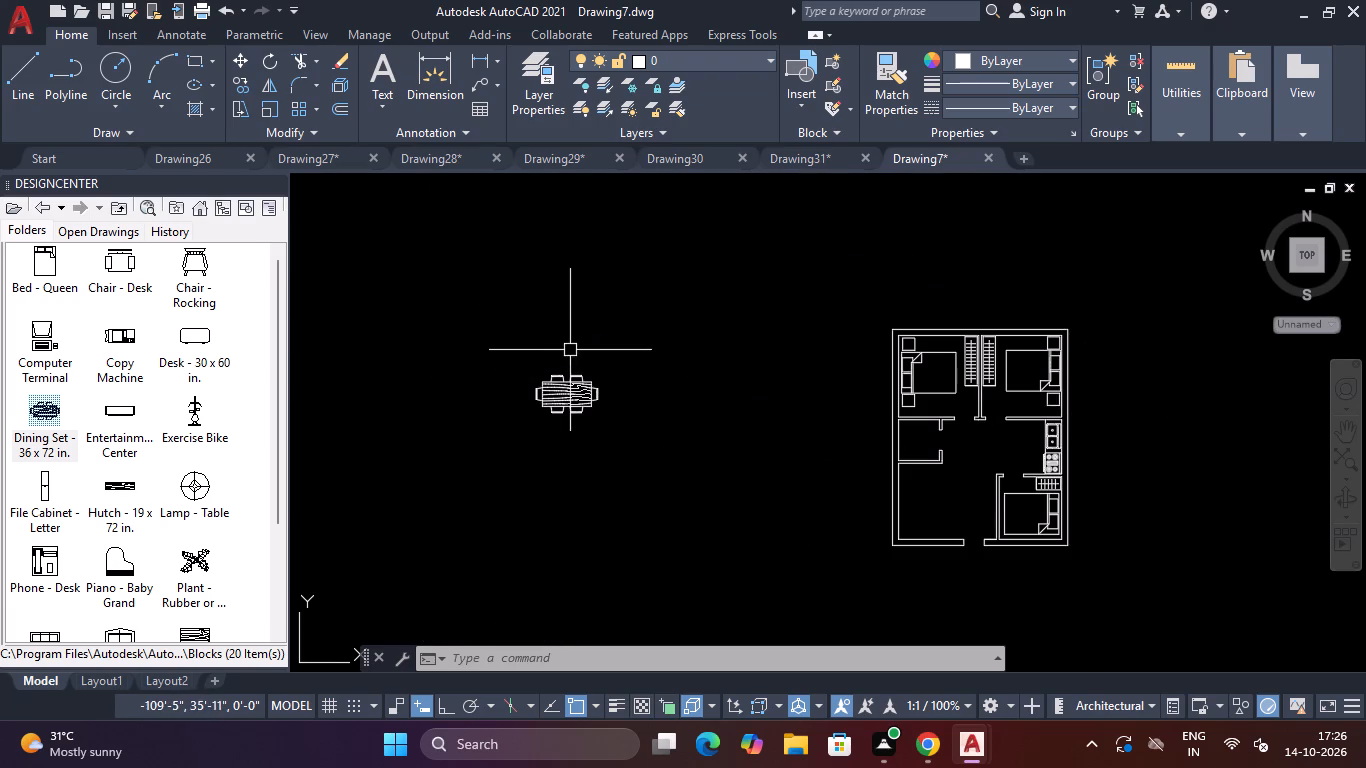
scroll(571, 351, up, 3)
double_click(553, 518)
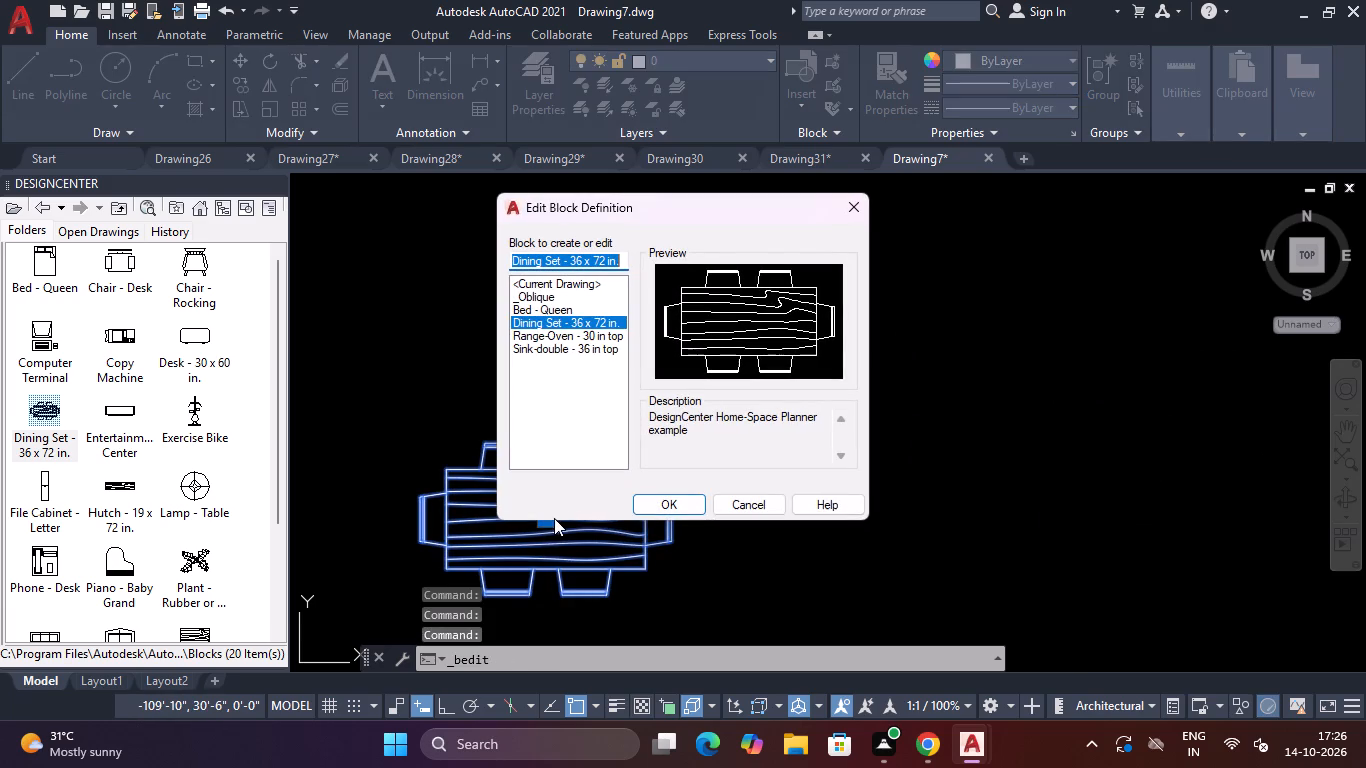
click(645, 506)
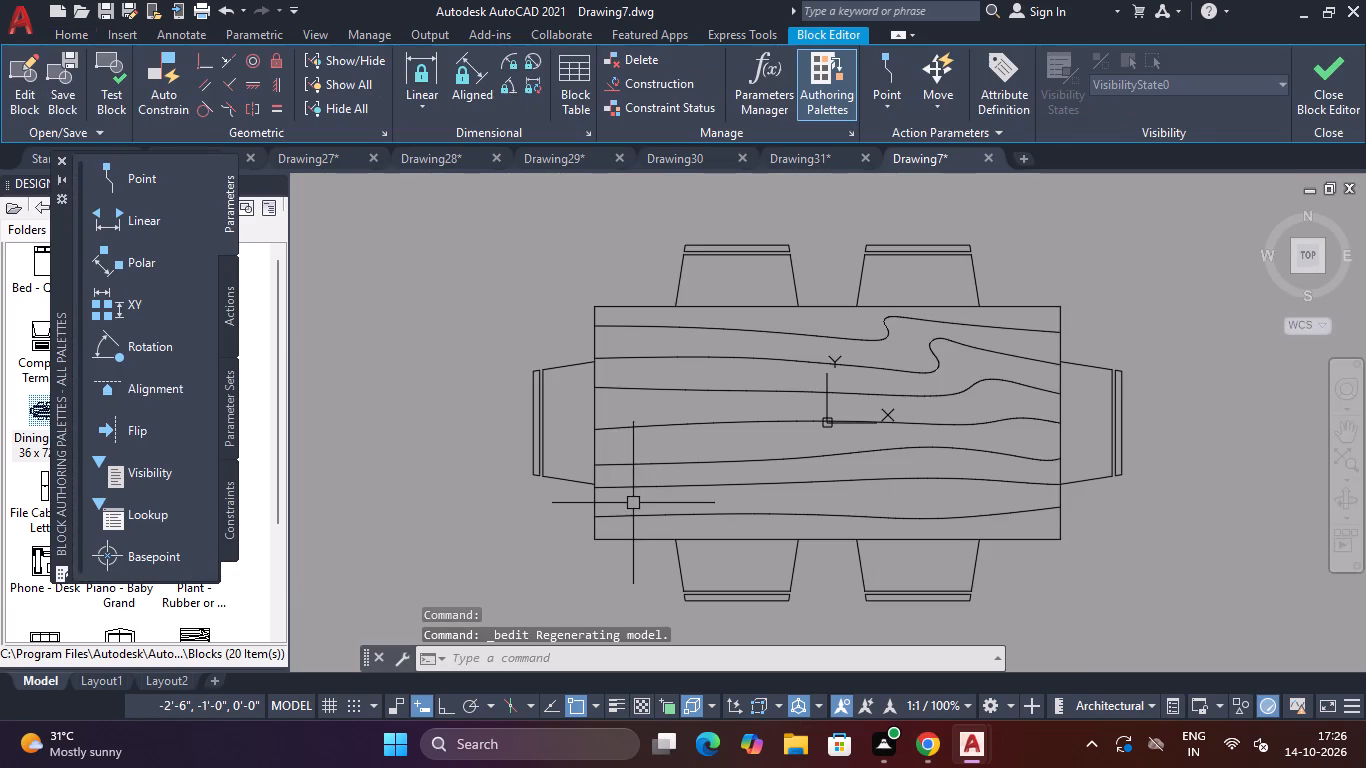
click(800, 332)
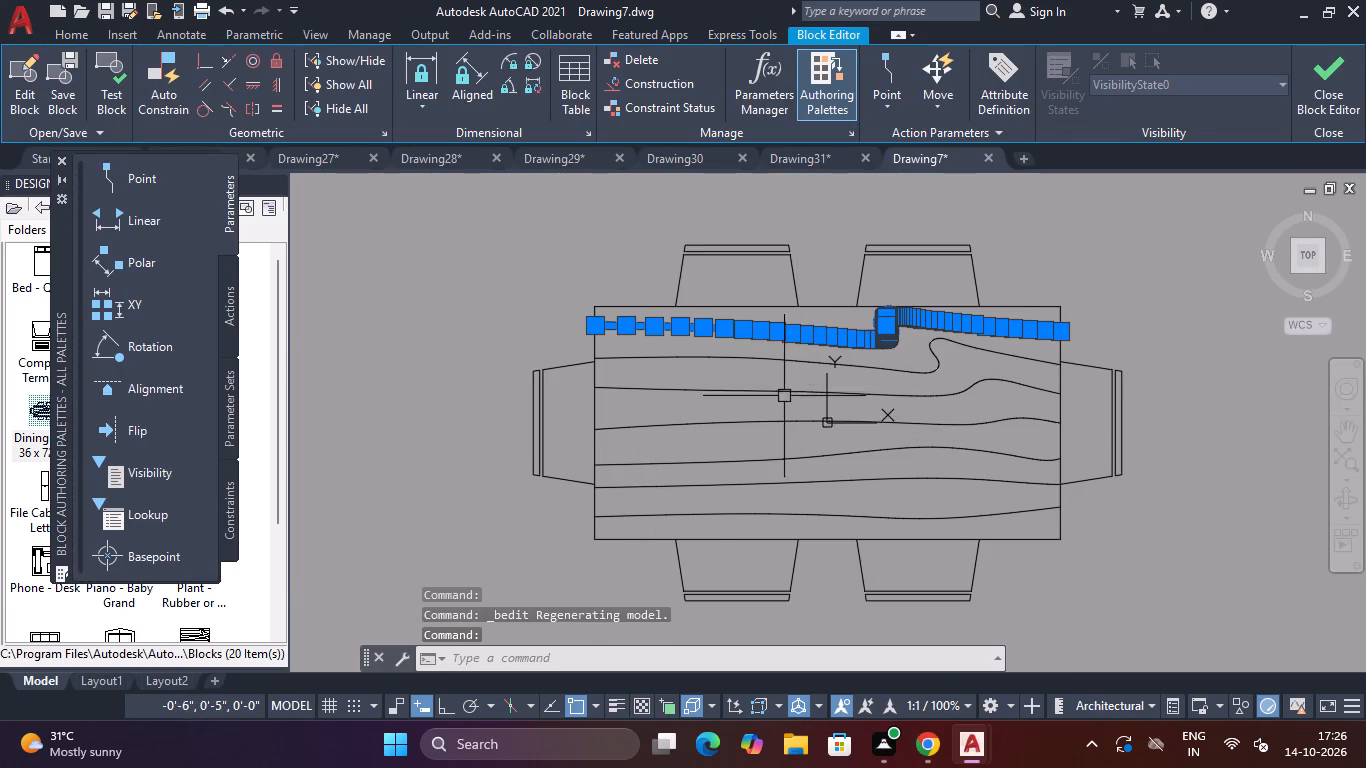
key(Delete)
drag(823, 325, 815, 349)
click(737, 476)
key(Delete)
click(794, 377)
click(692, 539)
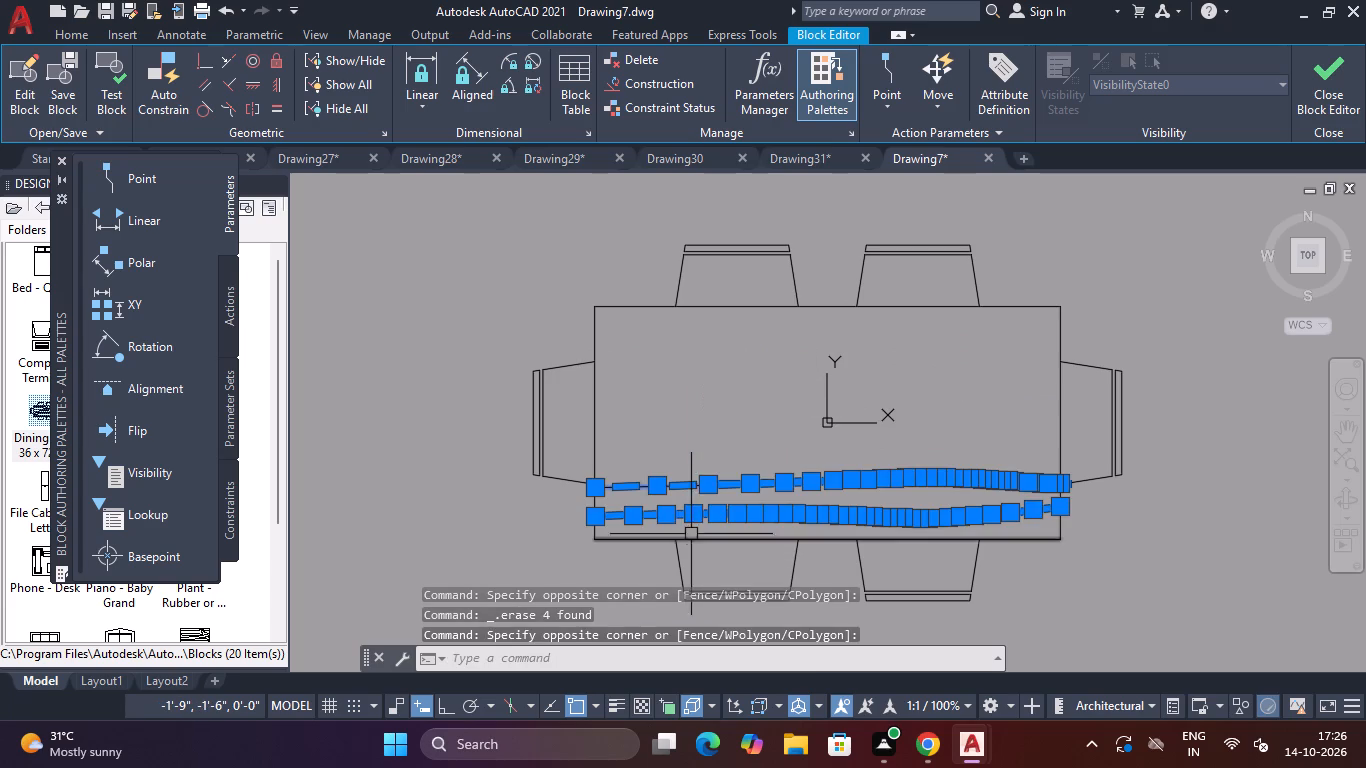
key(Delete)
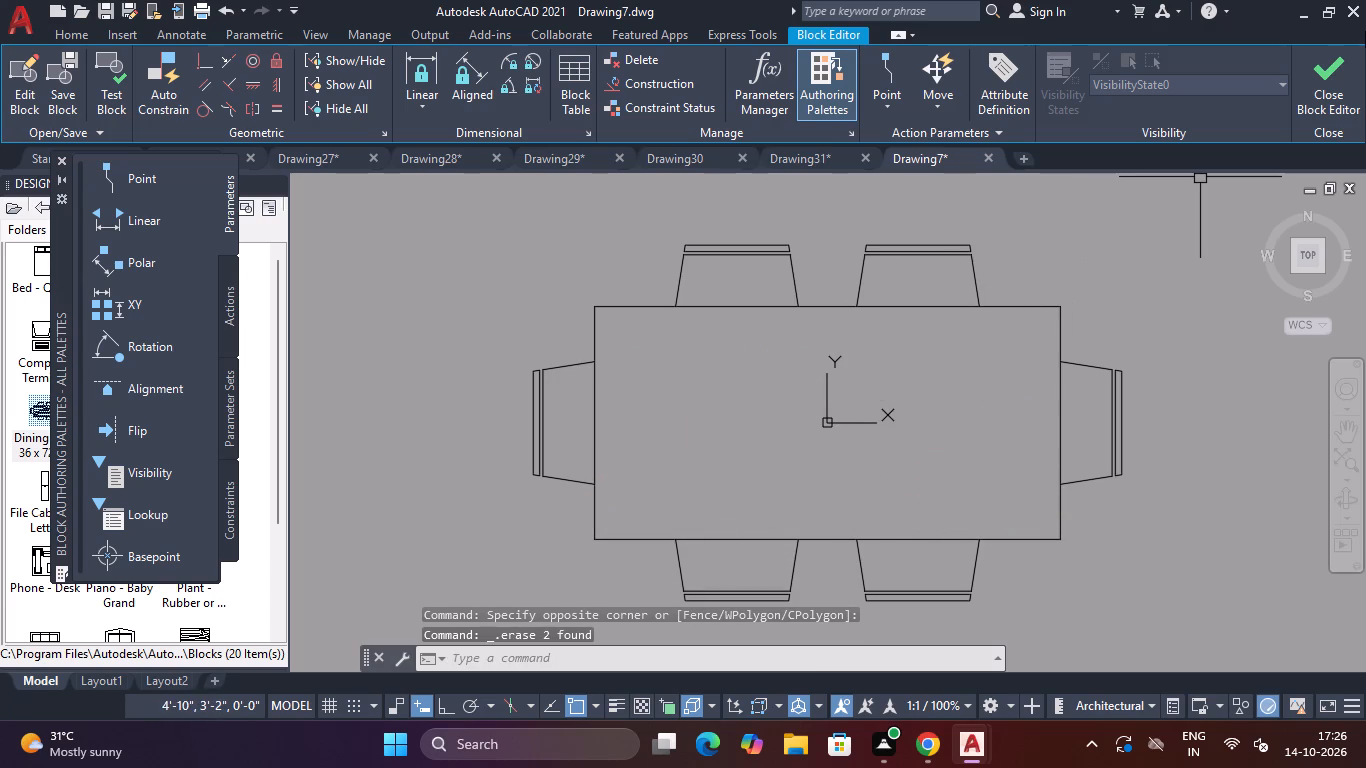
click(1314, 79)
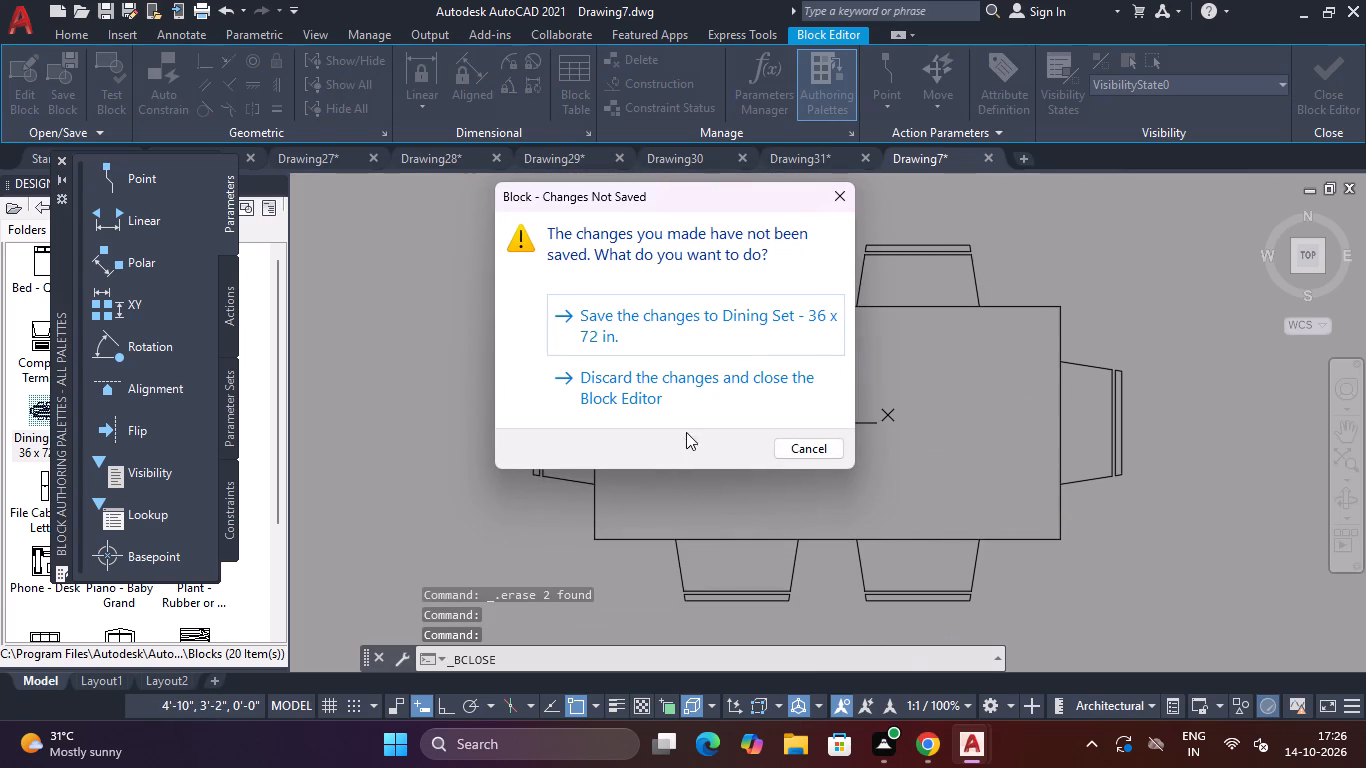
click(762, 320)
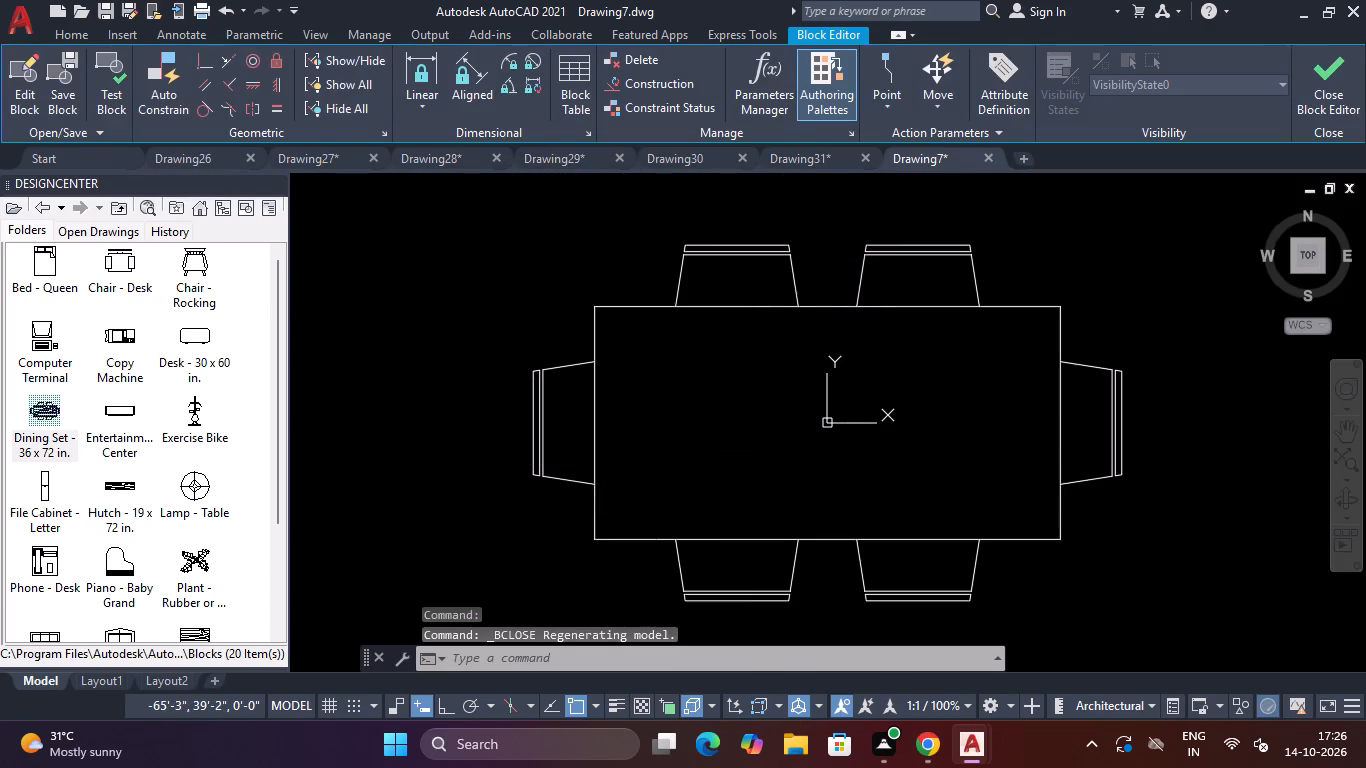
Move the dining set into the plan's central open area, south of the wall between the two upper rooms.
scroll(845, 403, down, 3)
scroll(816, 459, up, 1)
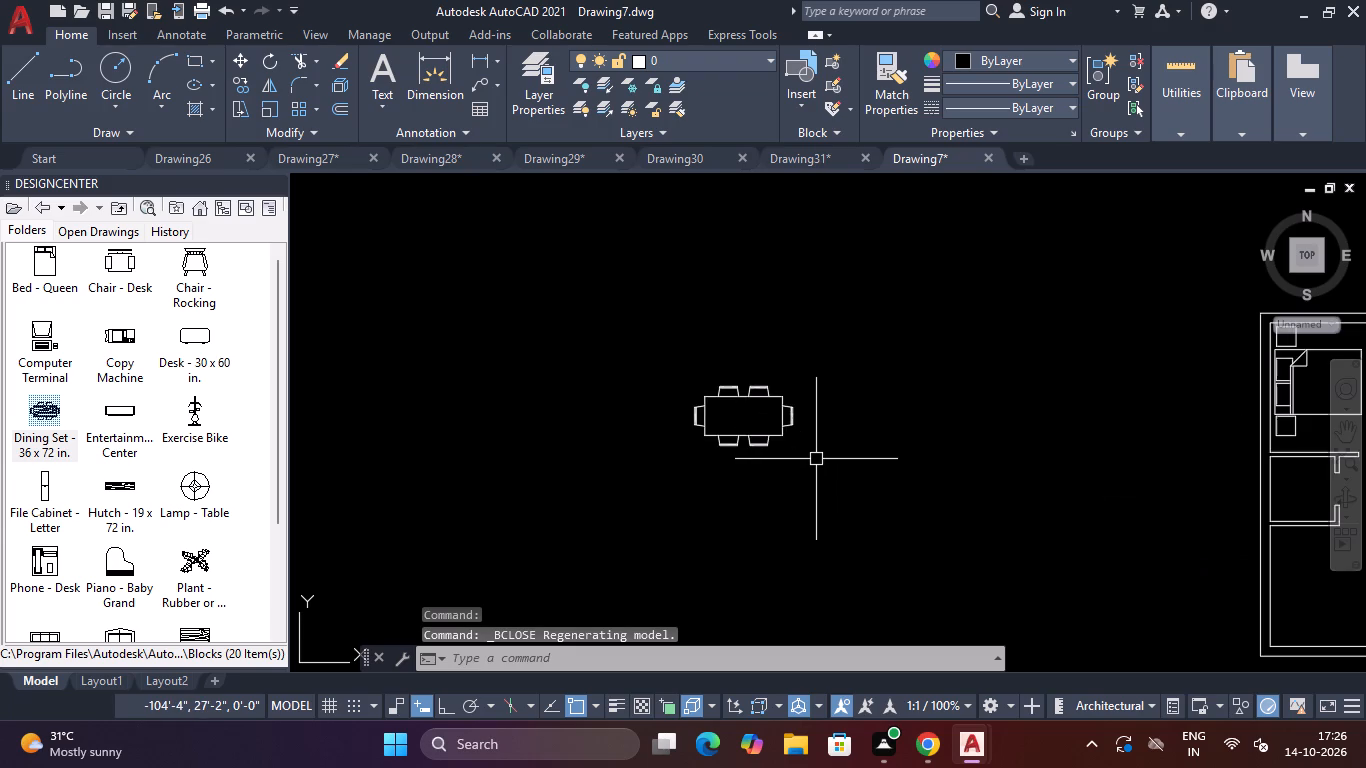
scroll(816, 459, up, 1)
click(833, 326)
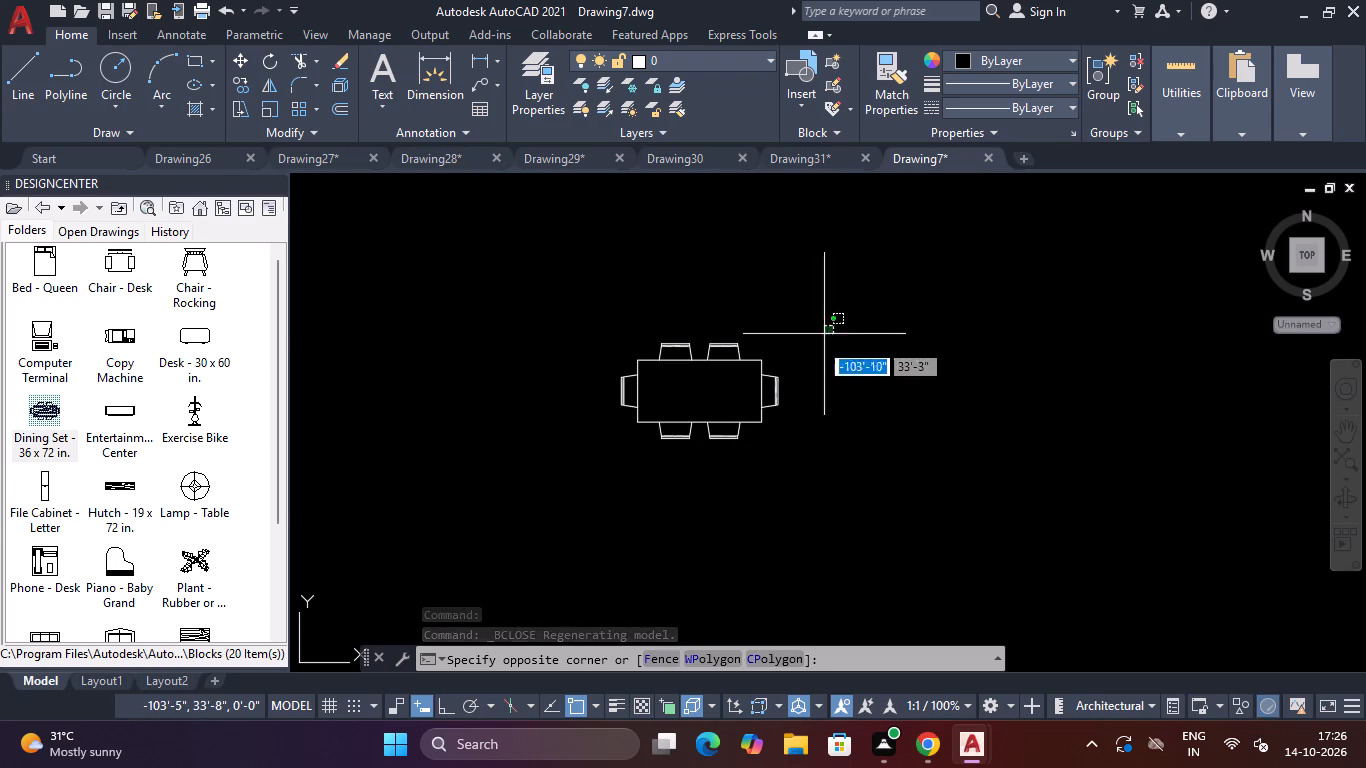
click(660, 489)
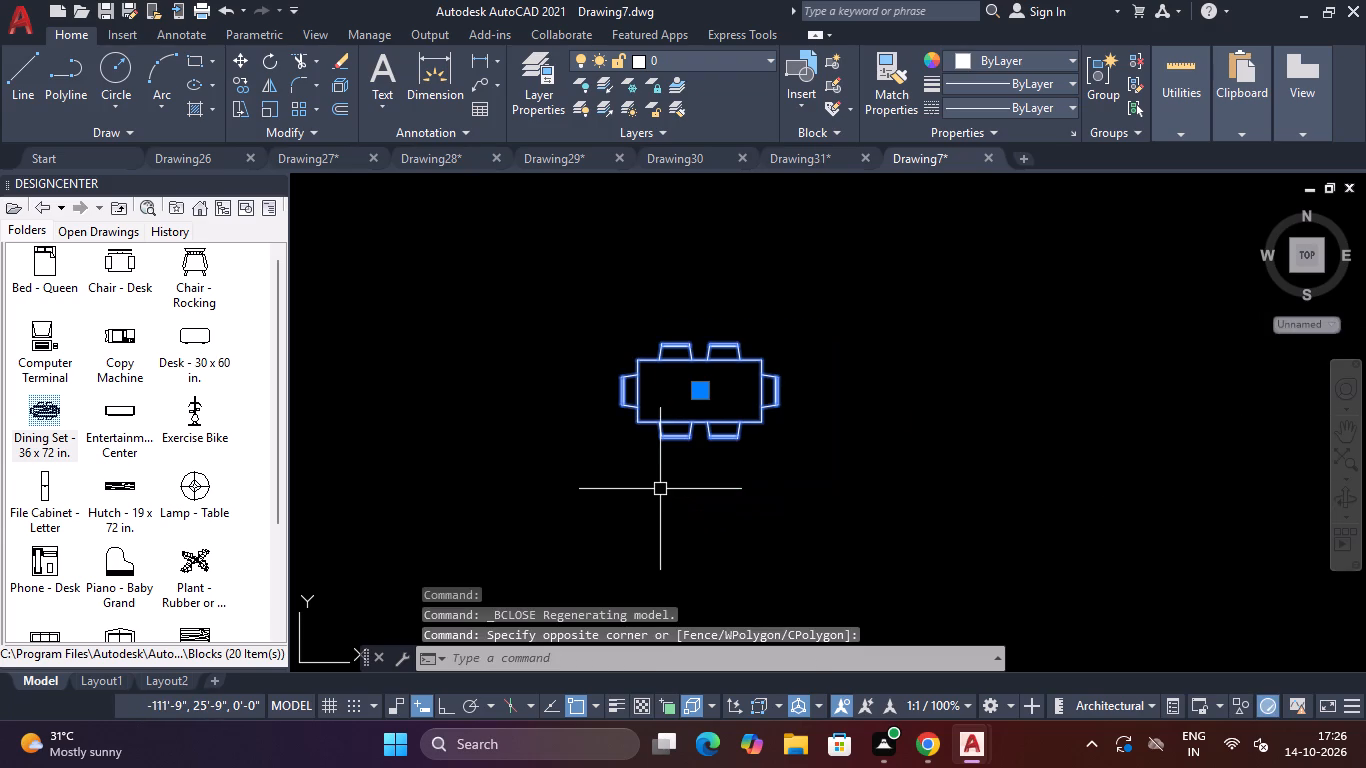
key(m)
key(space)
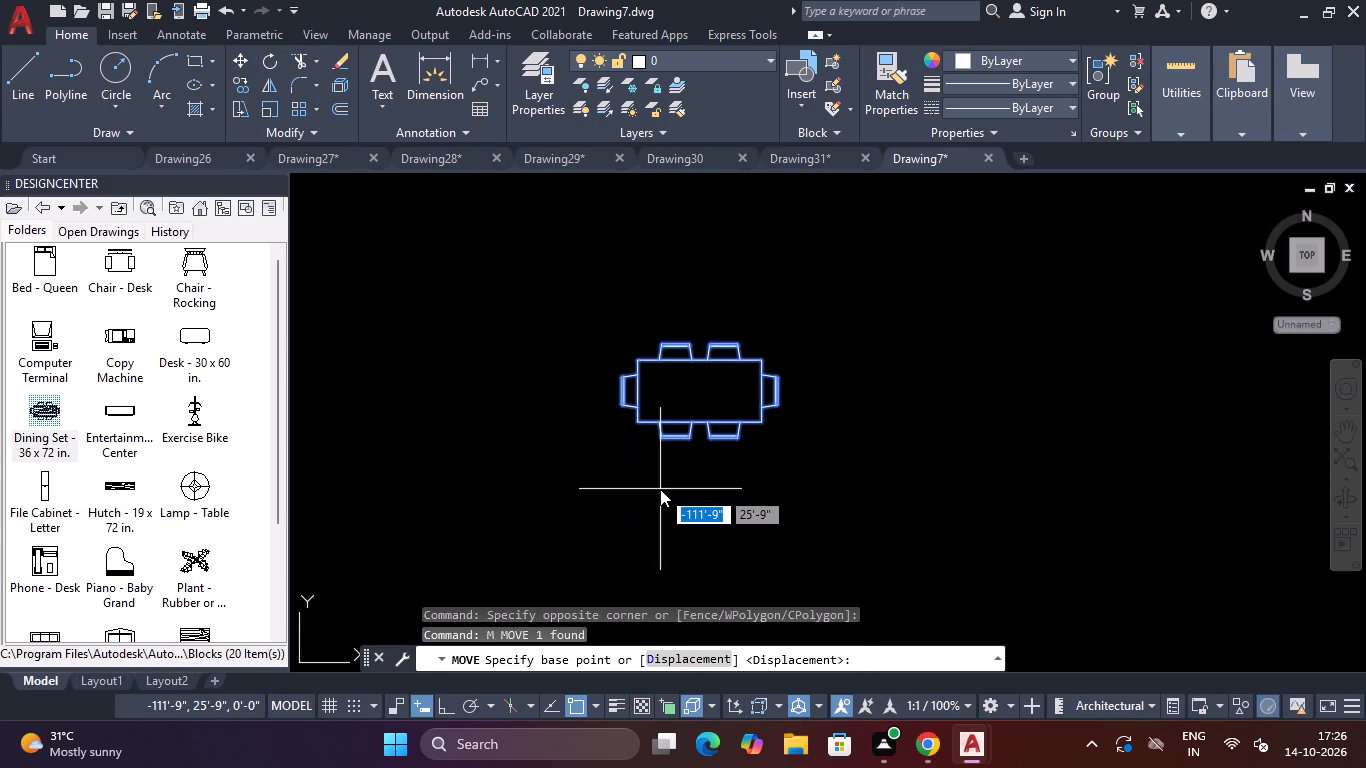
click(689, 385)
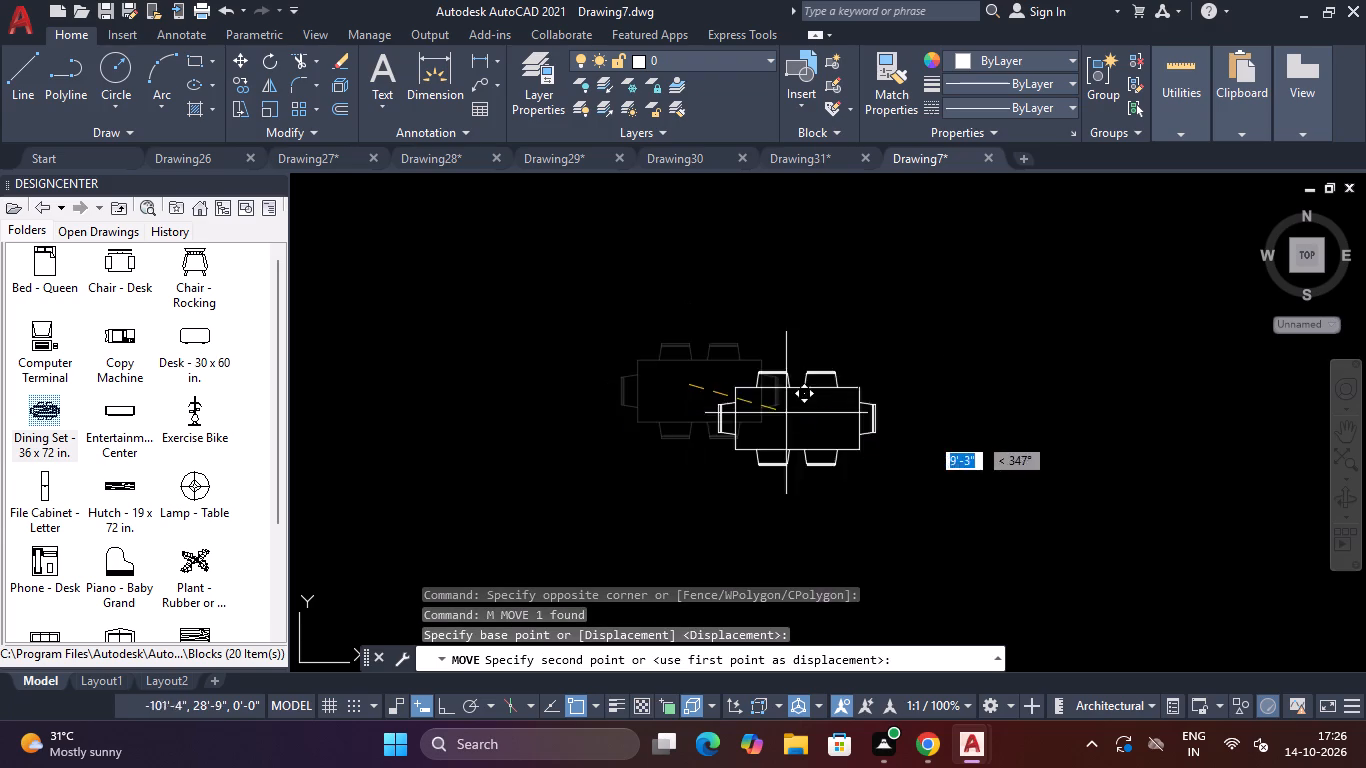
scroll(946, 438, down, 3)
scroll(1140, 465, up, 5)
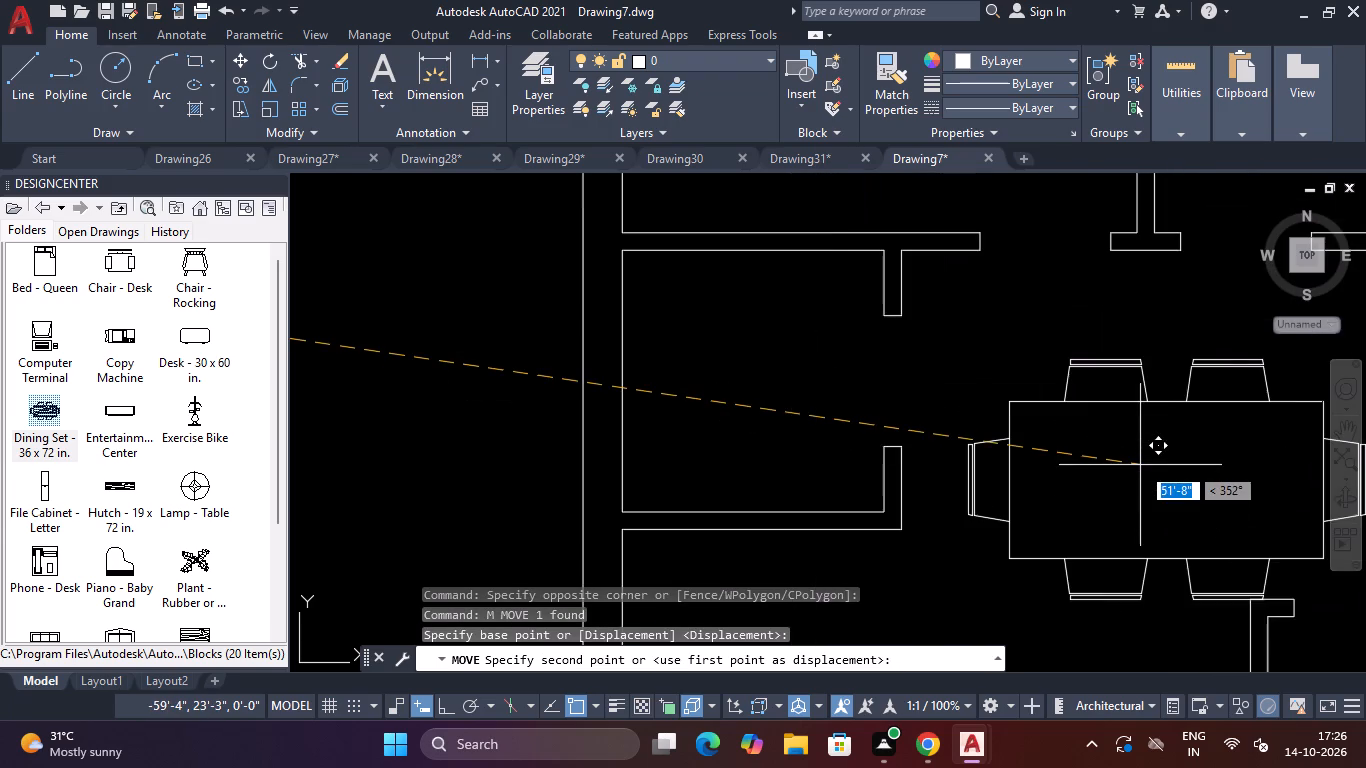
scroll(1140, 465, down, 1)
click(1160, 430)
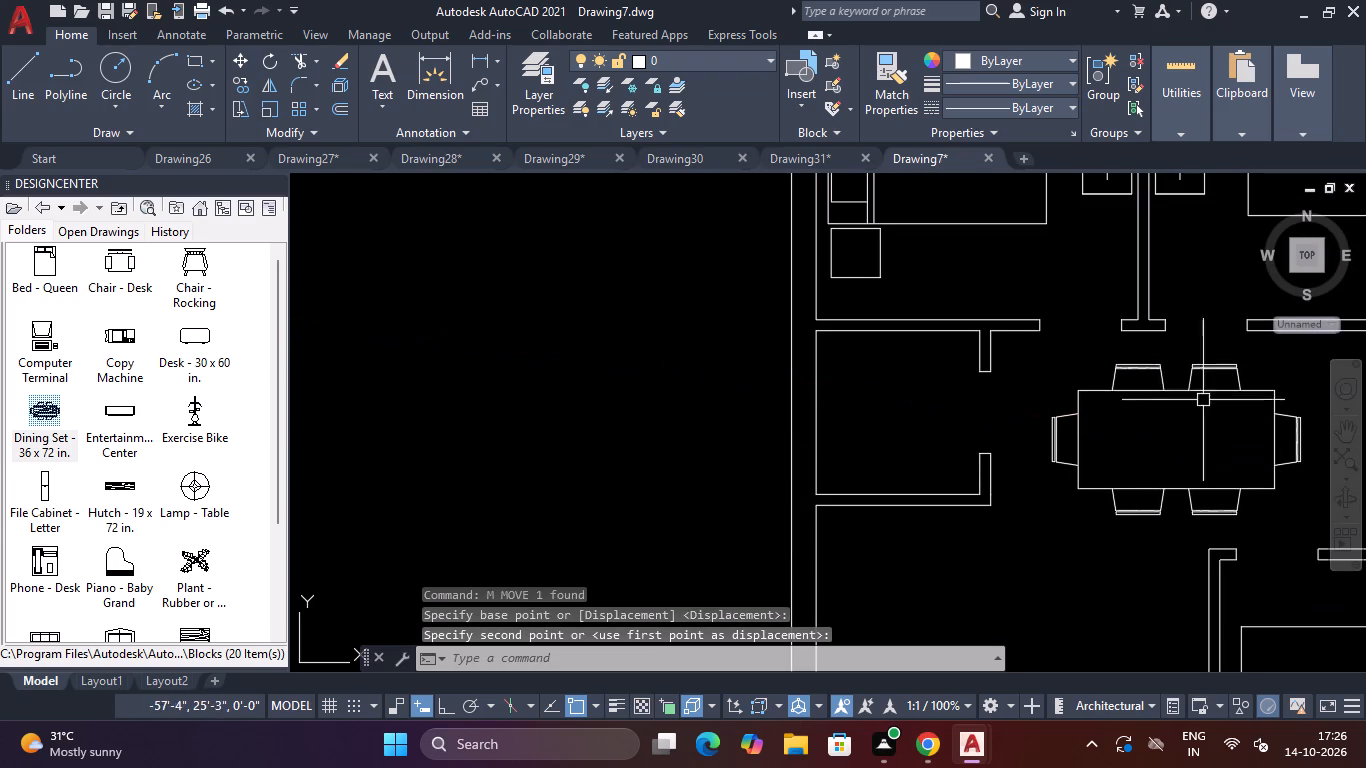
Scale the dining set down to less than half its size, using the table's lower-left corner as base point.
click(1254, 349)
click(1242, 398)
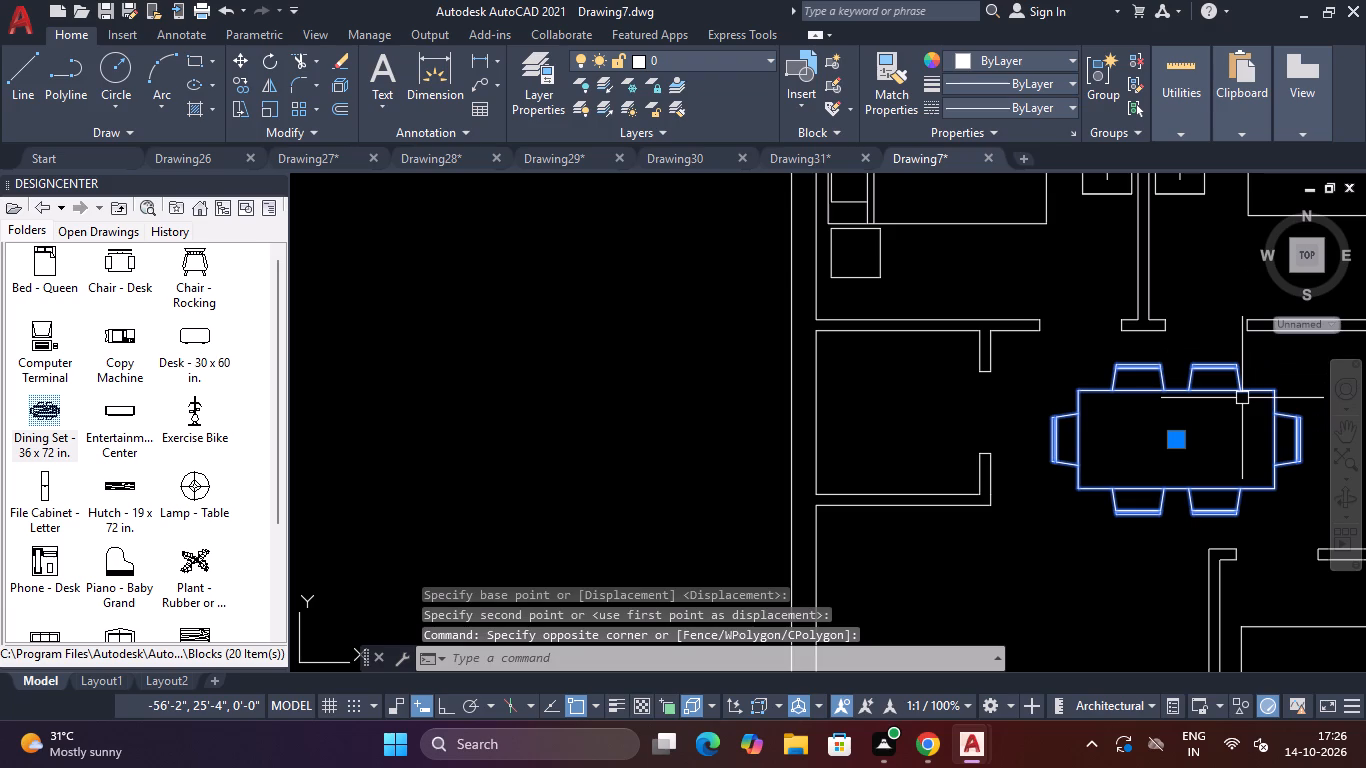
text(SC)
key(space)
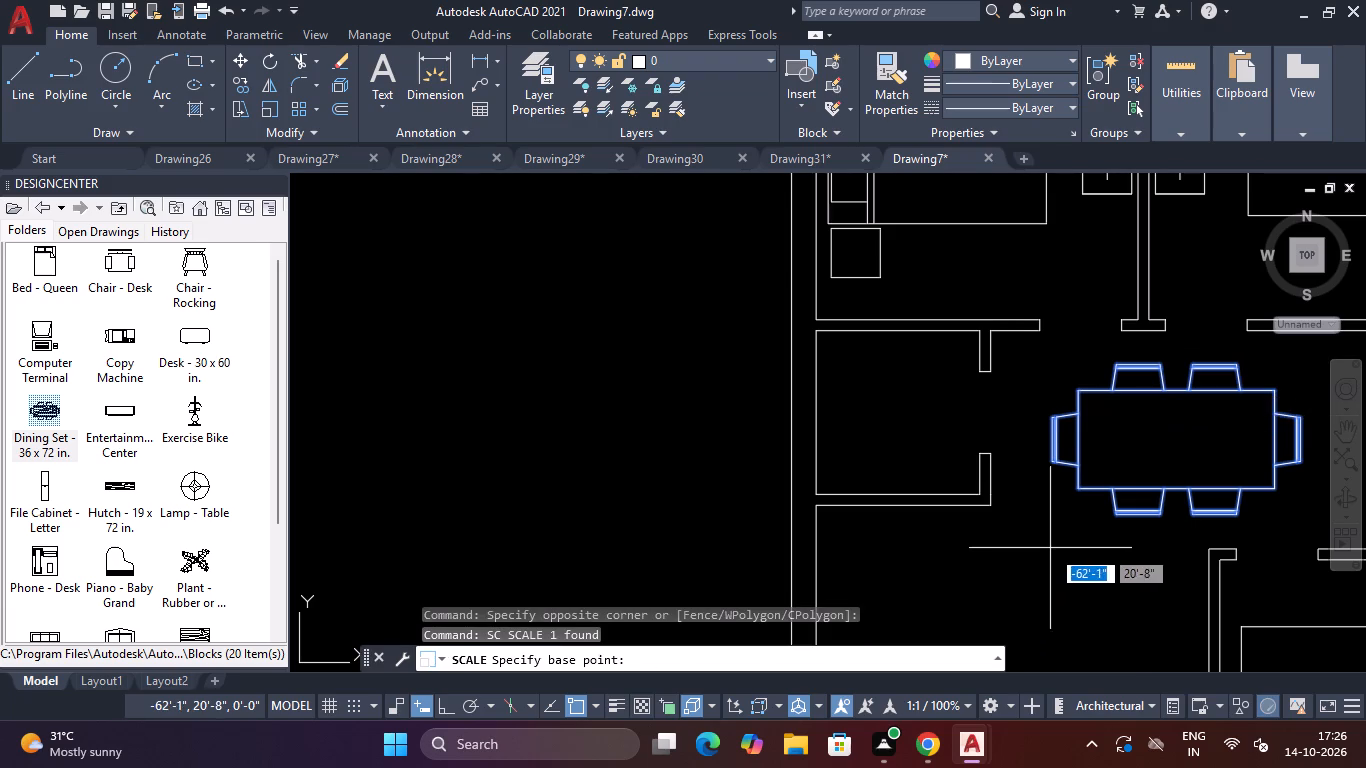
click(1080, 490)
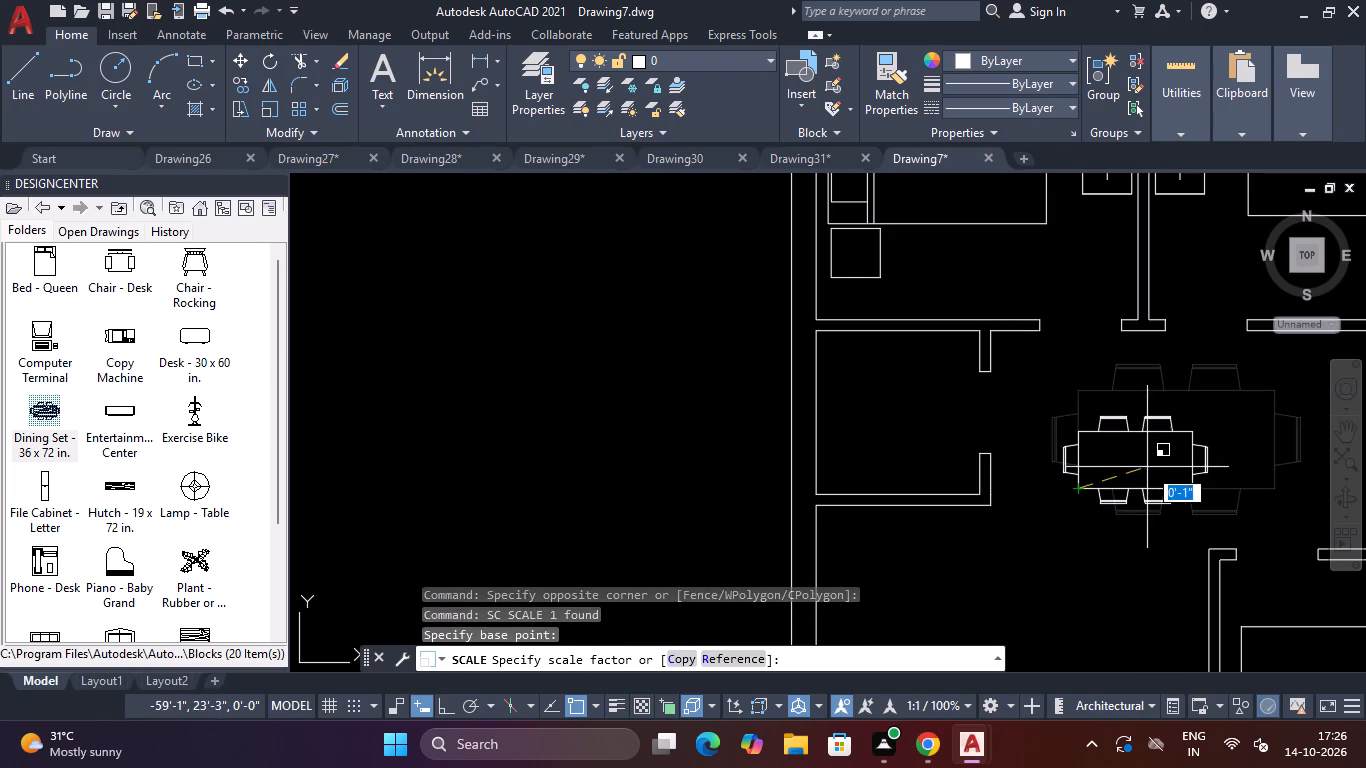
click(1131, 479)
Move the reduced dining set slightly north-east within the central open area.
drag(1178, 413, 1153, 453)
click(1123, 504)
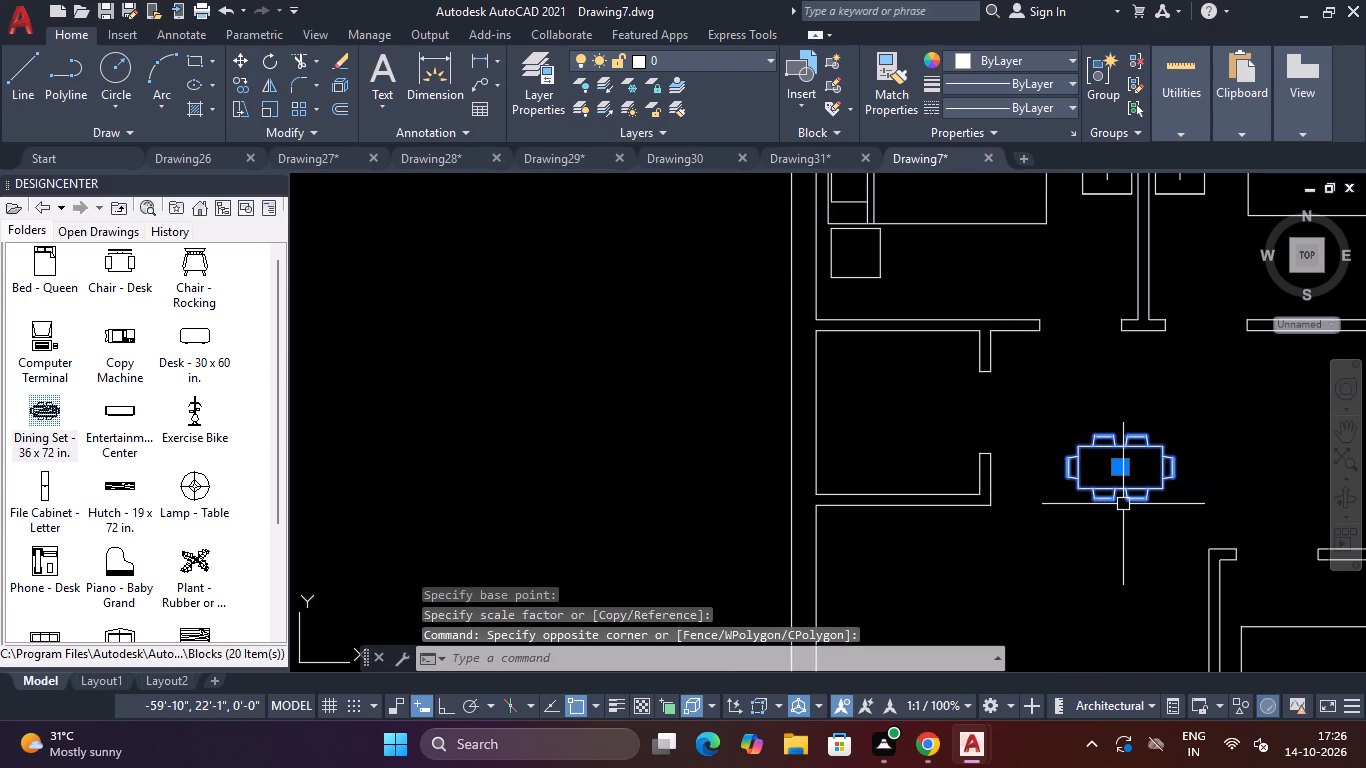
text(M)
key(space)
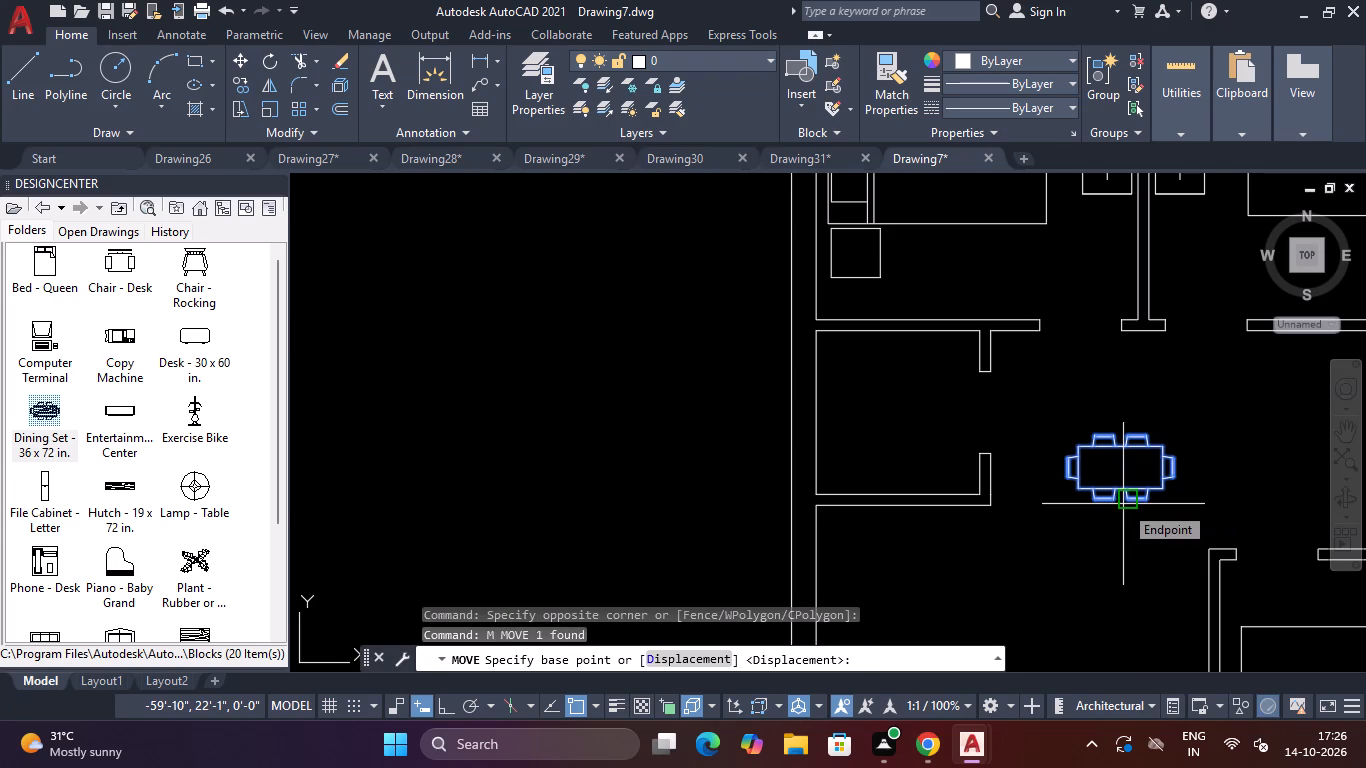
click(1115, 469)
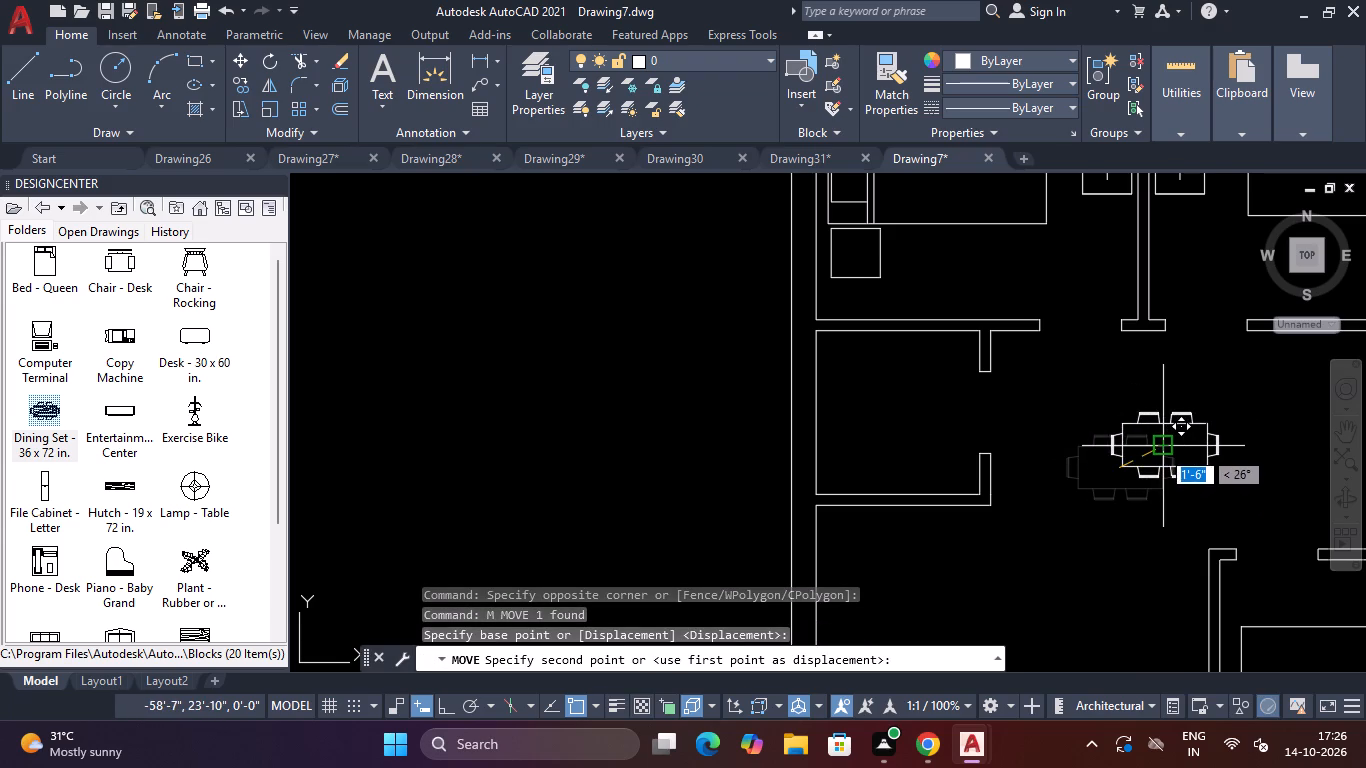
click(1160, 449)
Browse the blocks of Home - Space Planner.dwg in DesignCenter.
scroll(1166, 443, down, 3)
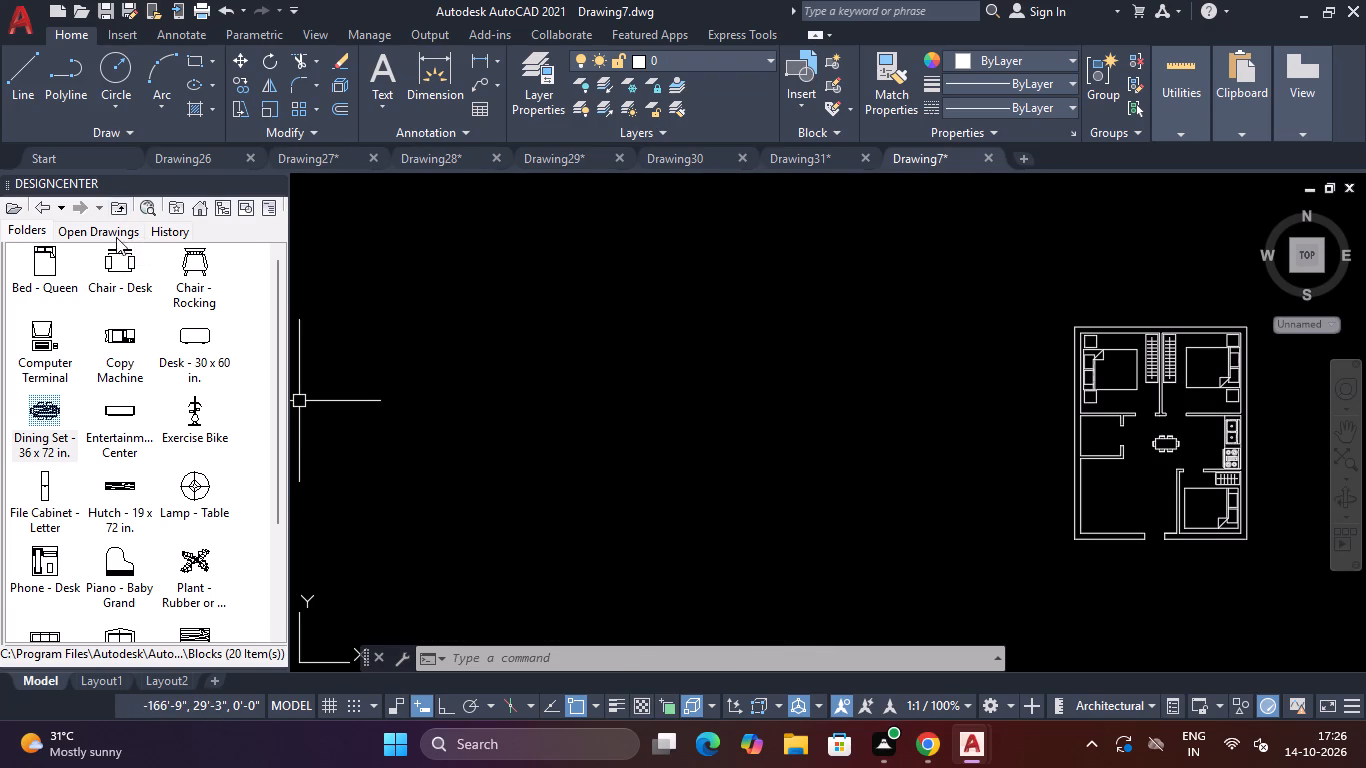
click(116, 206)
click(115, 206)
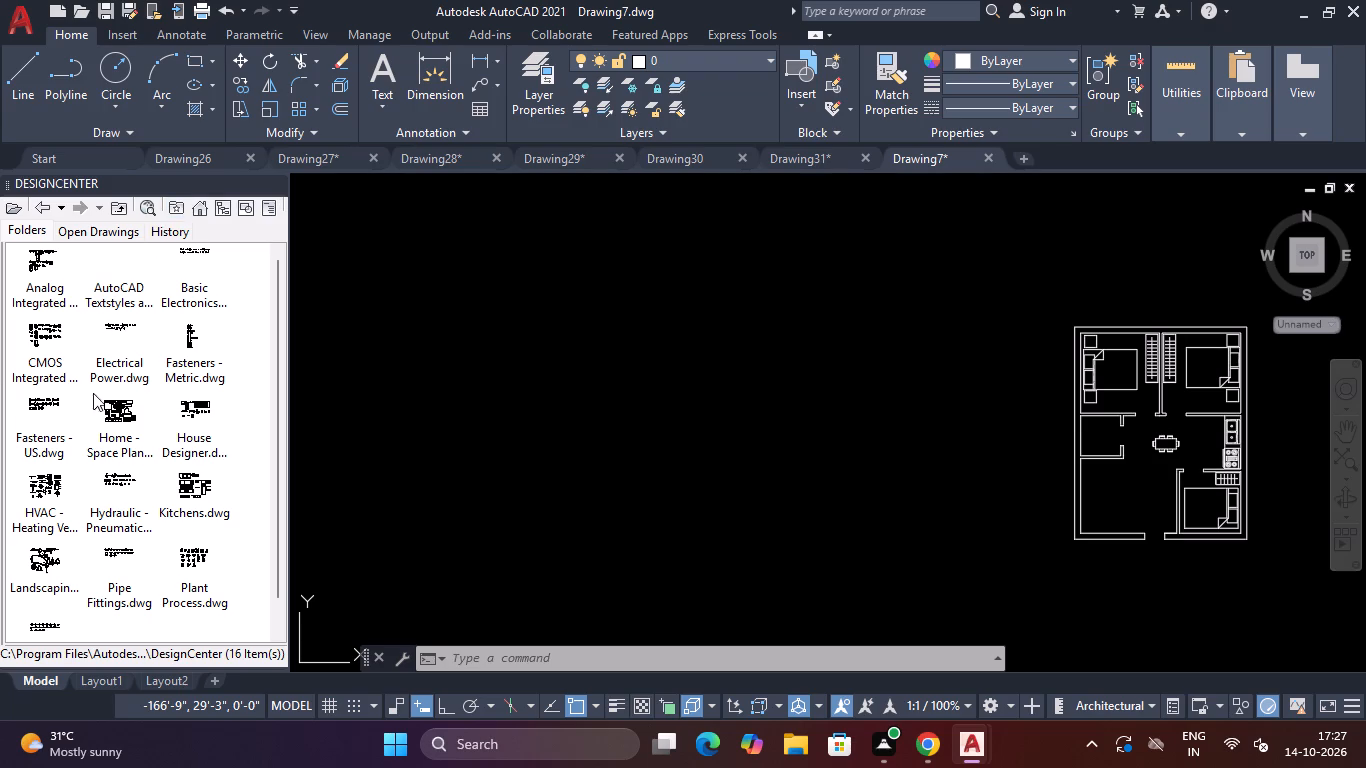
double_click(126, 406)
double_click(37, 273)
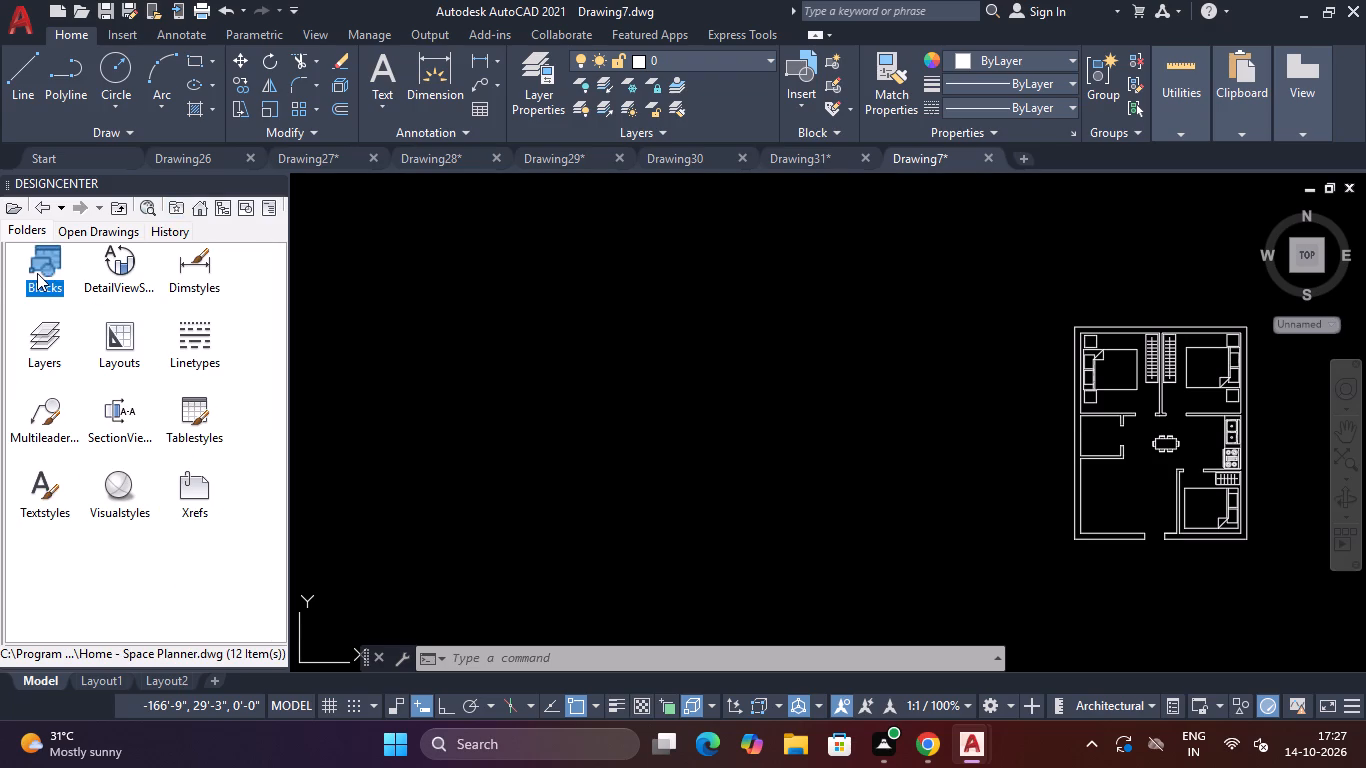
scroll(70, 314, down, 3)
scroll(70, 314, up, 4)
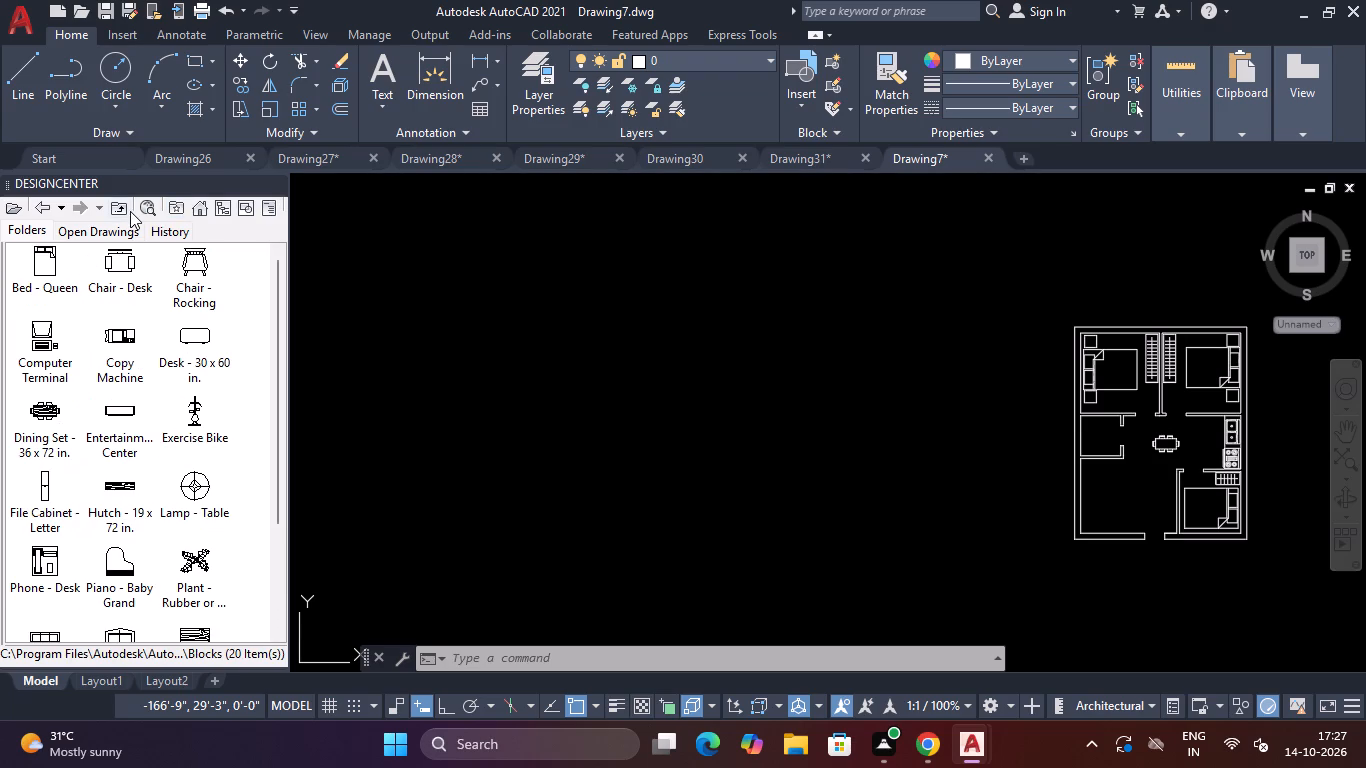
Insert the Toilet - top block from House Designer.dwg outside the plan, to its west.
click(122, 210)
click(122, 210)
double_click(199, 415)
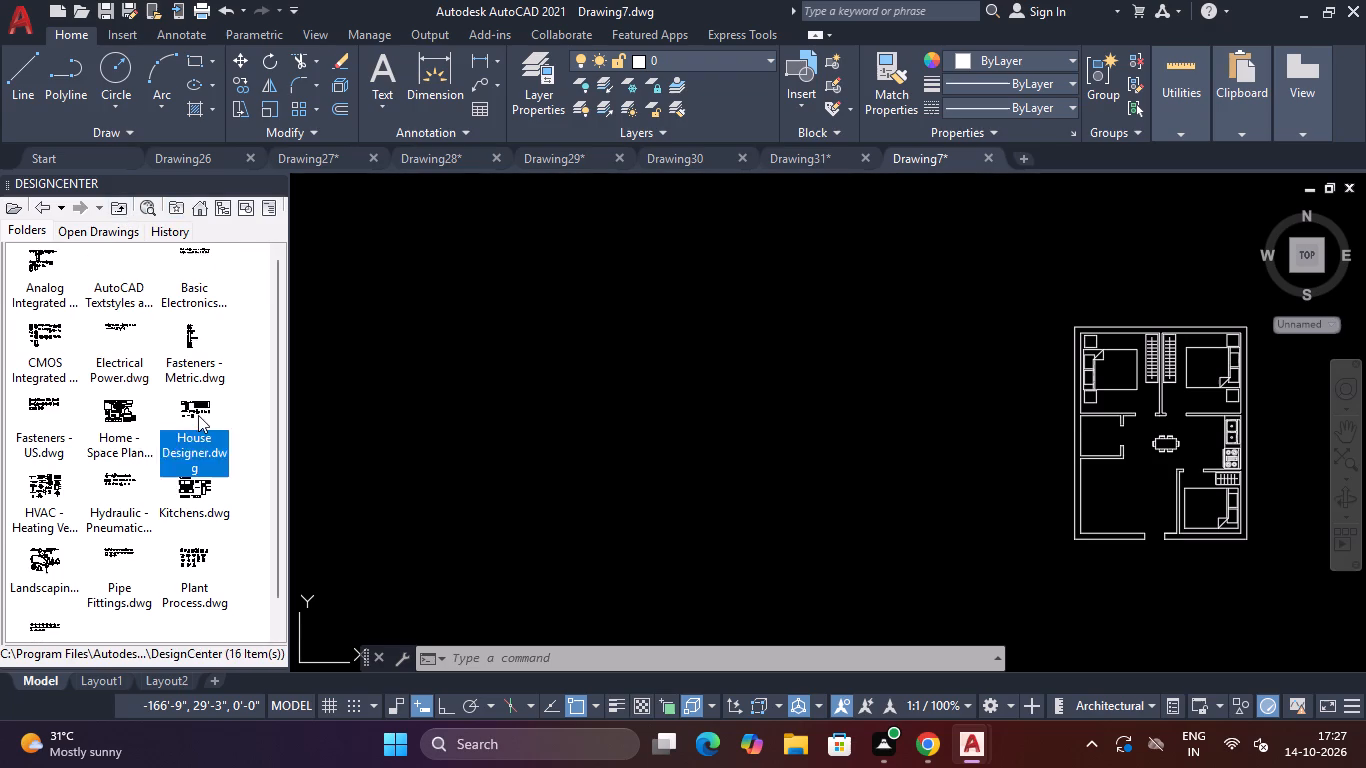
double_click(45, 261)
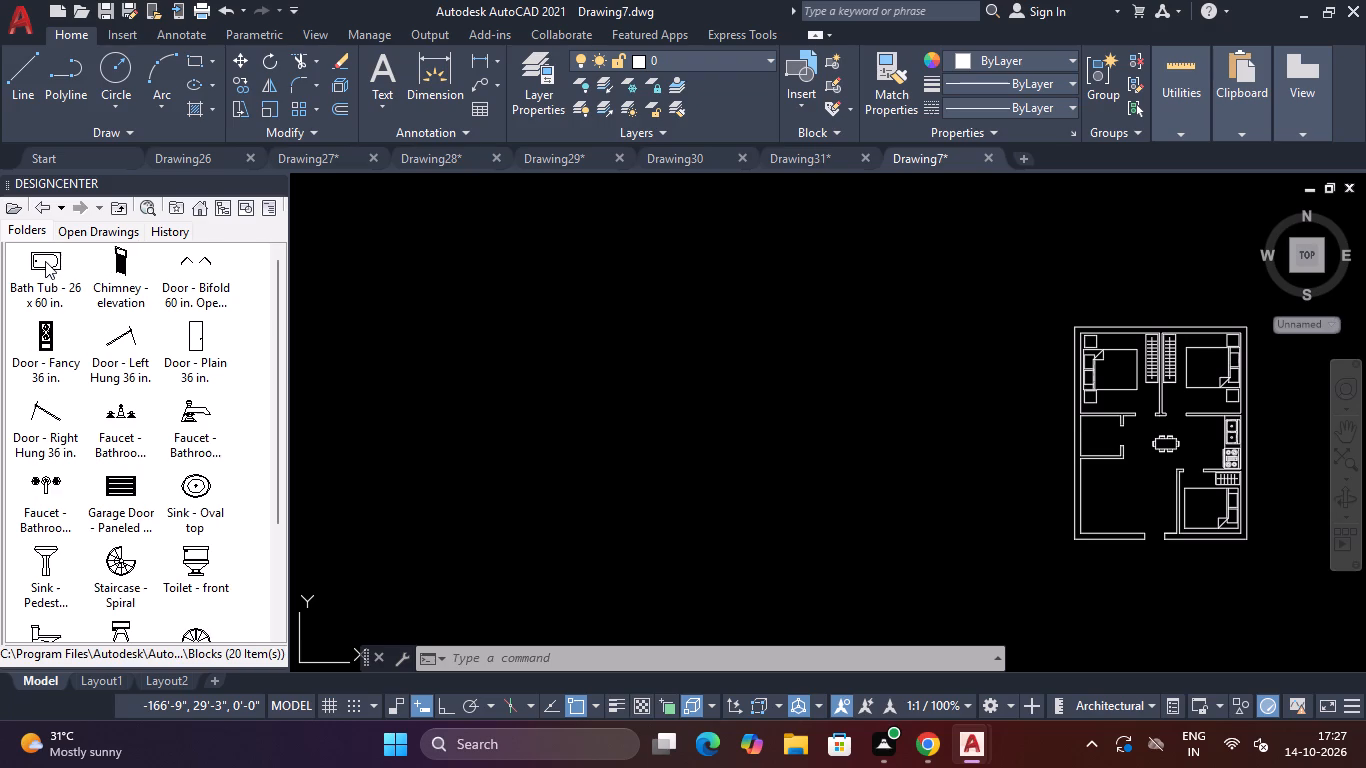
scroll(96, 395, down, 3)
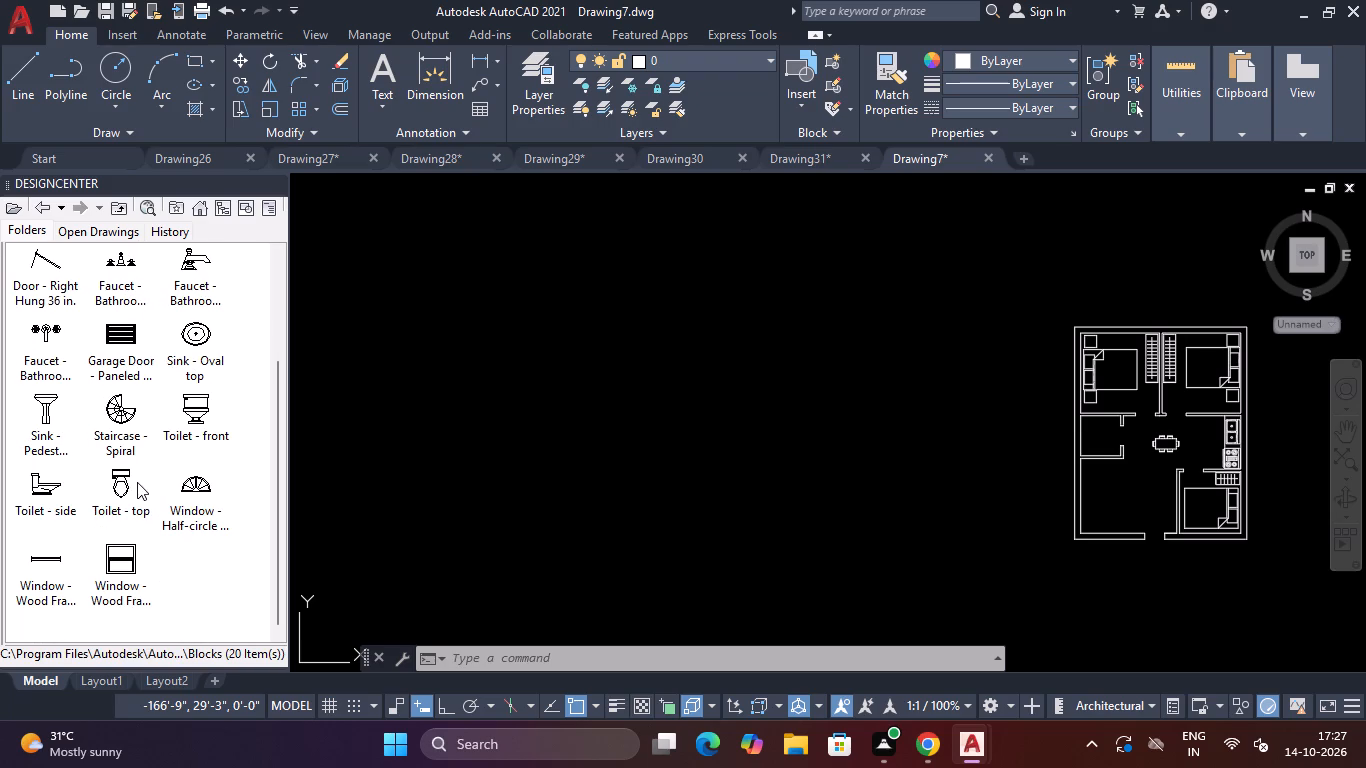
drag(128, 483, 150, 477)
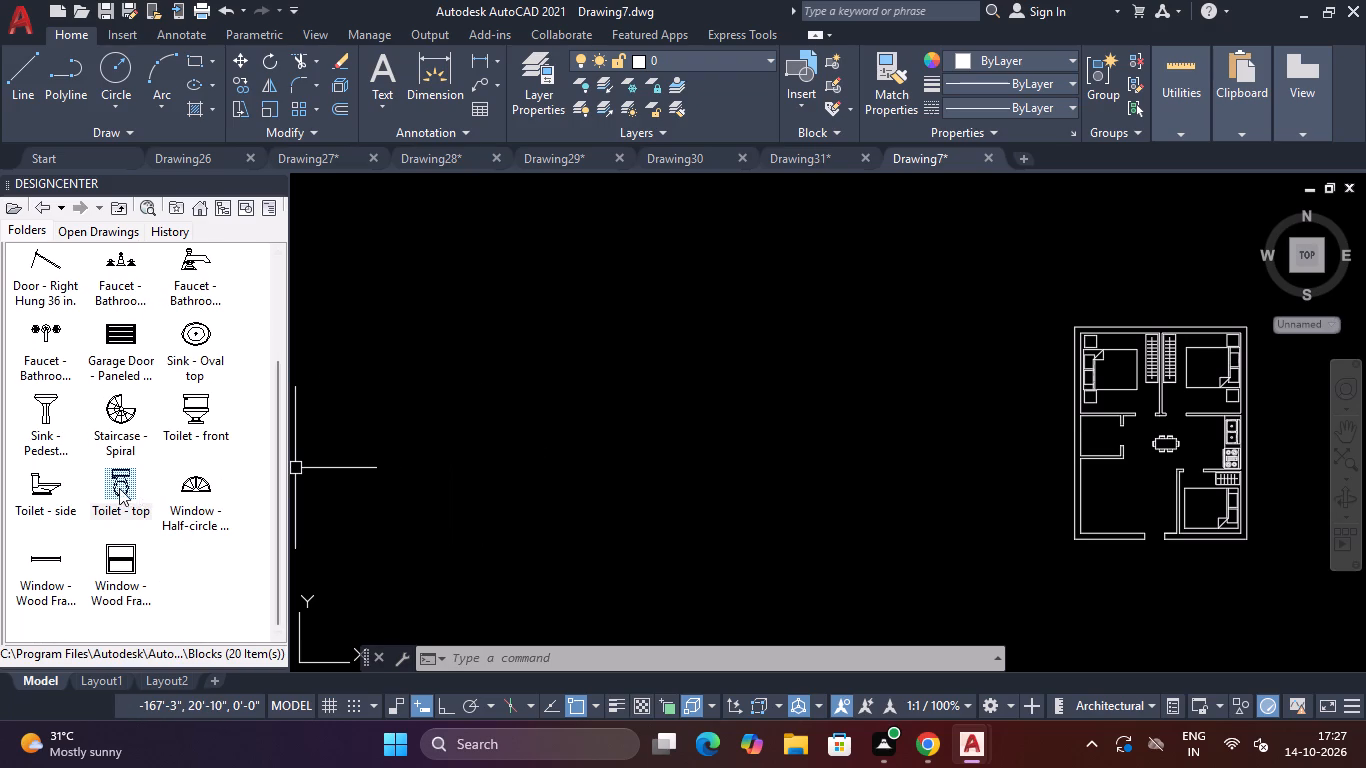
drag(151, 488, 729, 473)
drag(123, 475, 614, 486)
Insert the Sink - Oval top block outside the plan, just east of the toilet.
drag(178, 330, 179, 330)
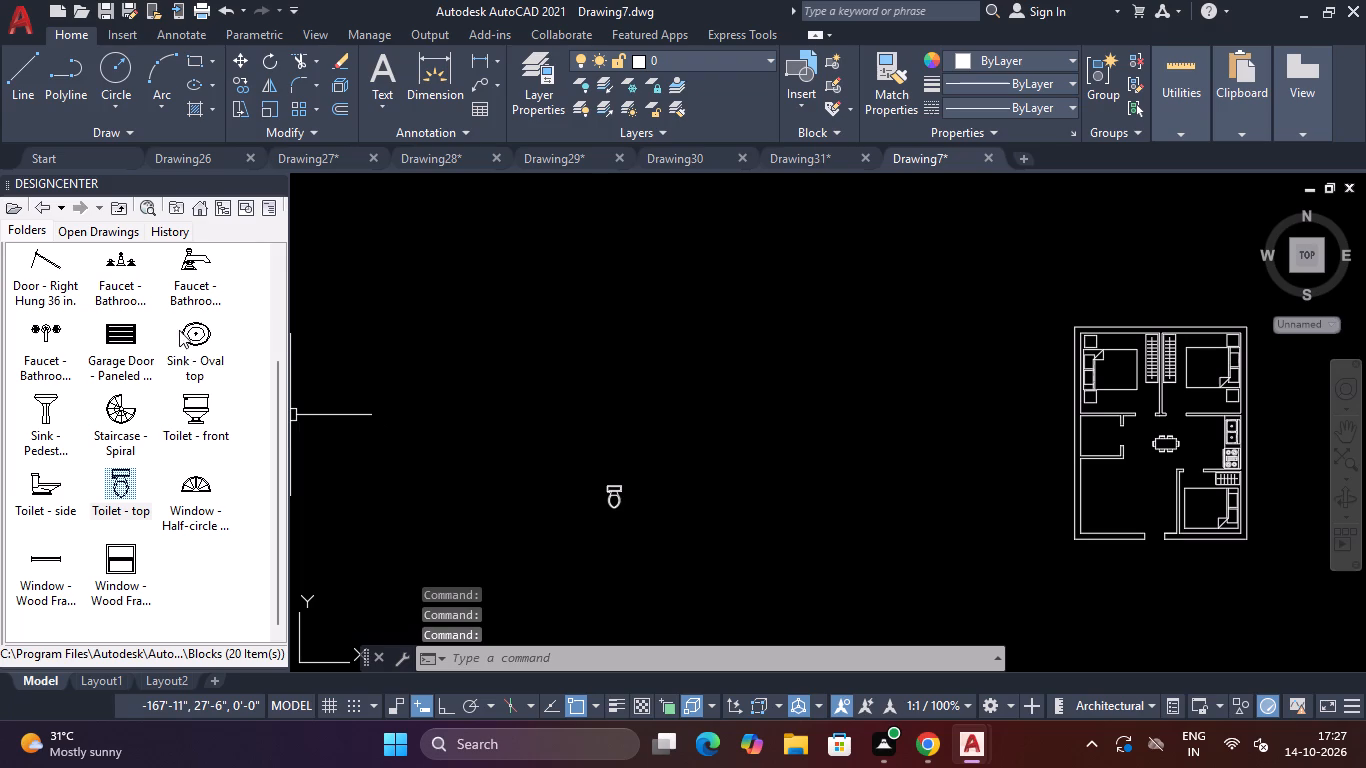
drag(179, 330, 671, 505)
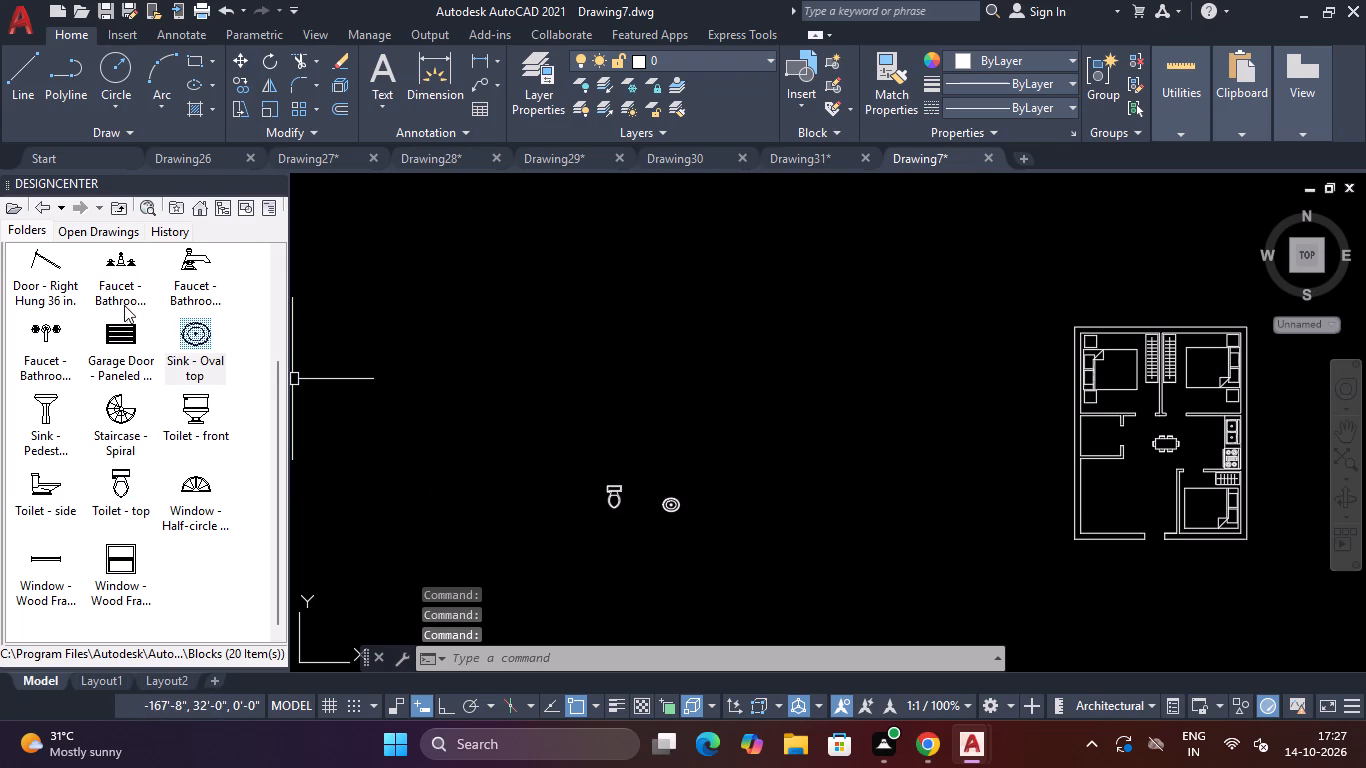
Insert the Faucet - Bathroom top block onto the upper part of the oval sink.
drag(29, 342, 599, 504)
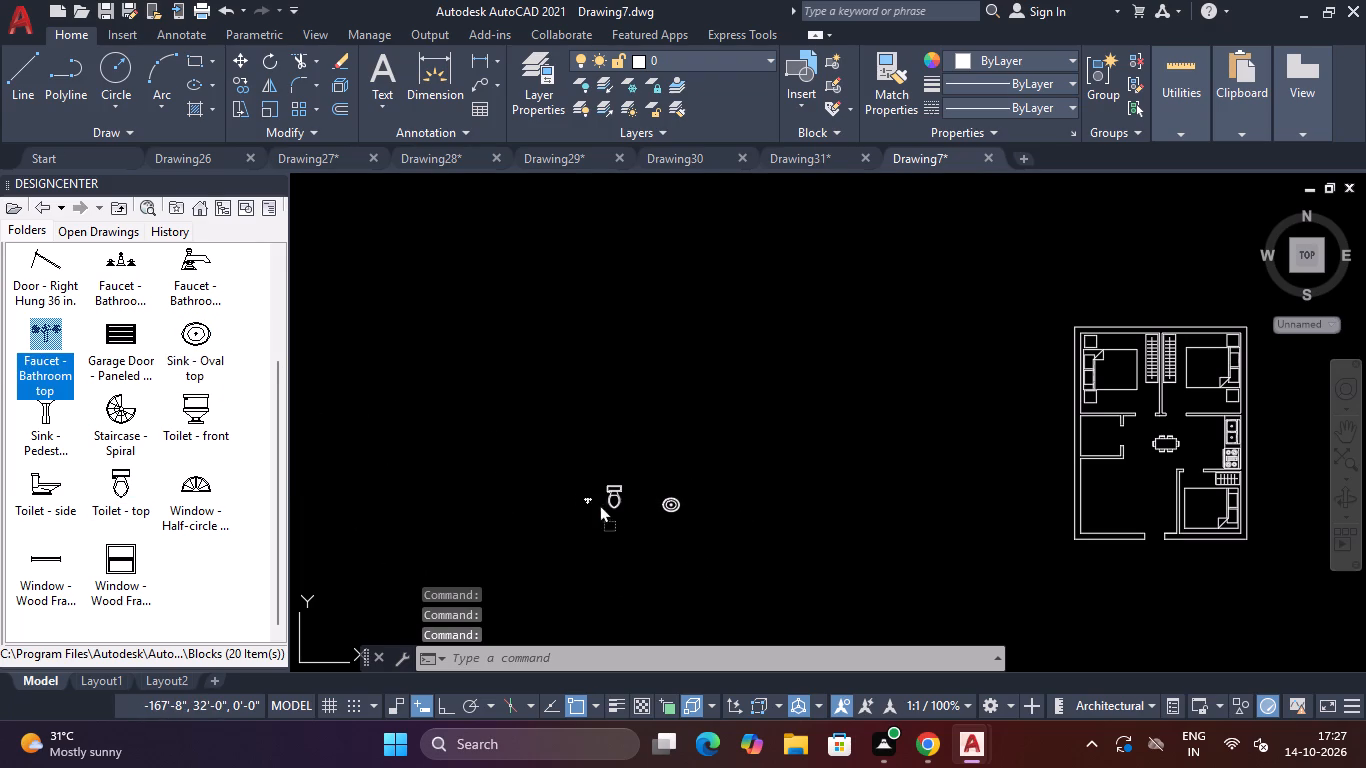
drag(599, 504, 678, 502)
drag(678, 502, 664, 501)
scroll(664, 501, up, 4)
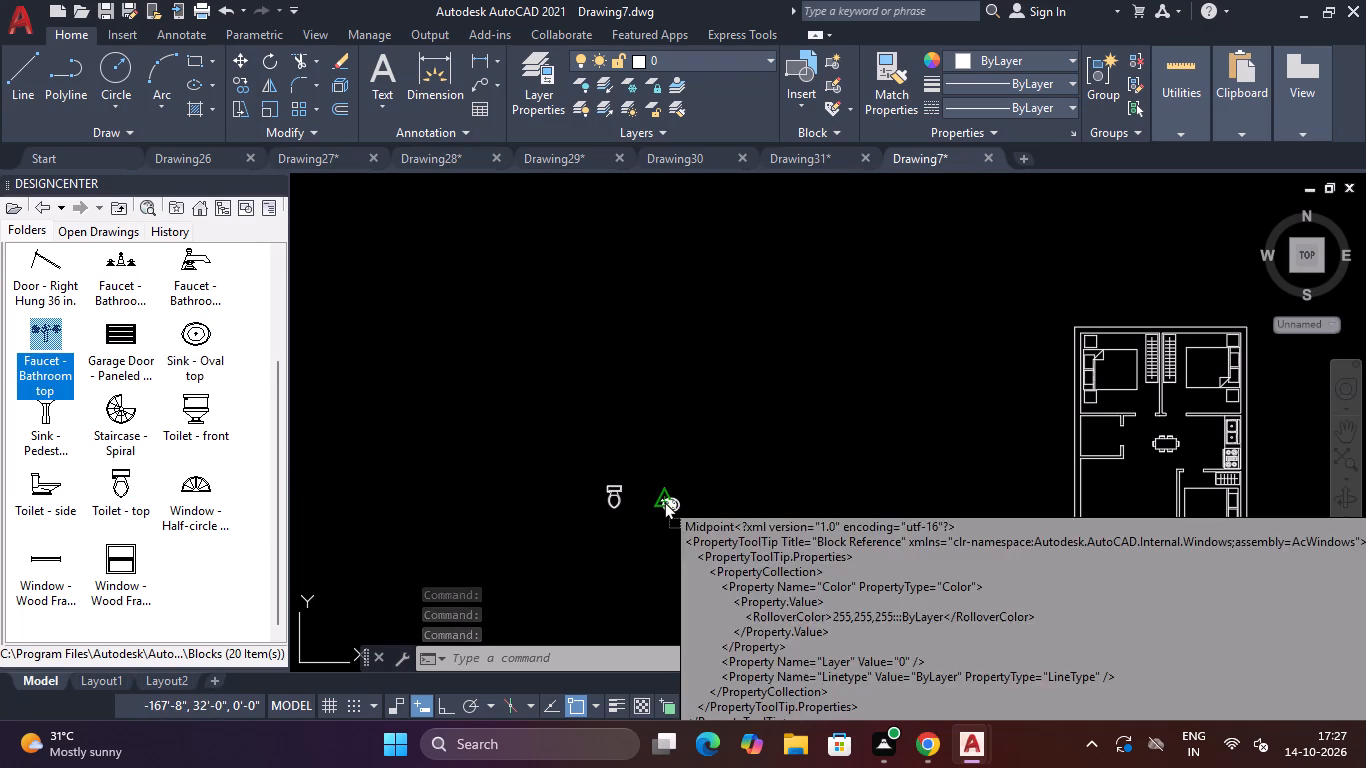
drag(664, 501, 670, 502)
Move the faucet slightly south-east so its spout ends at the oval sink's drain.
scroll(670, 502, up, 4)
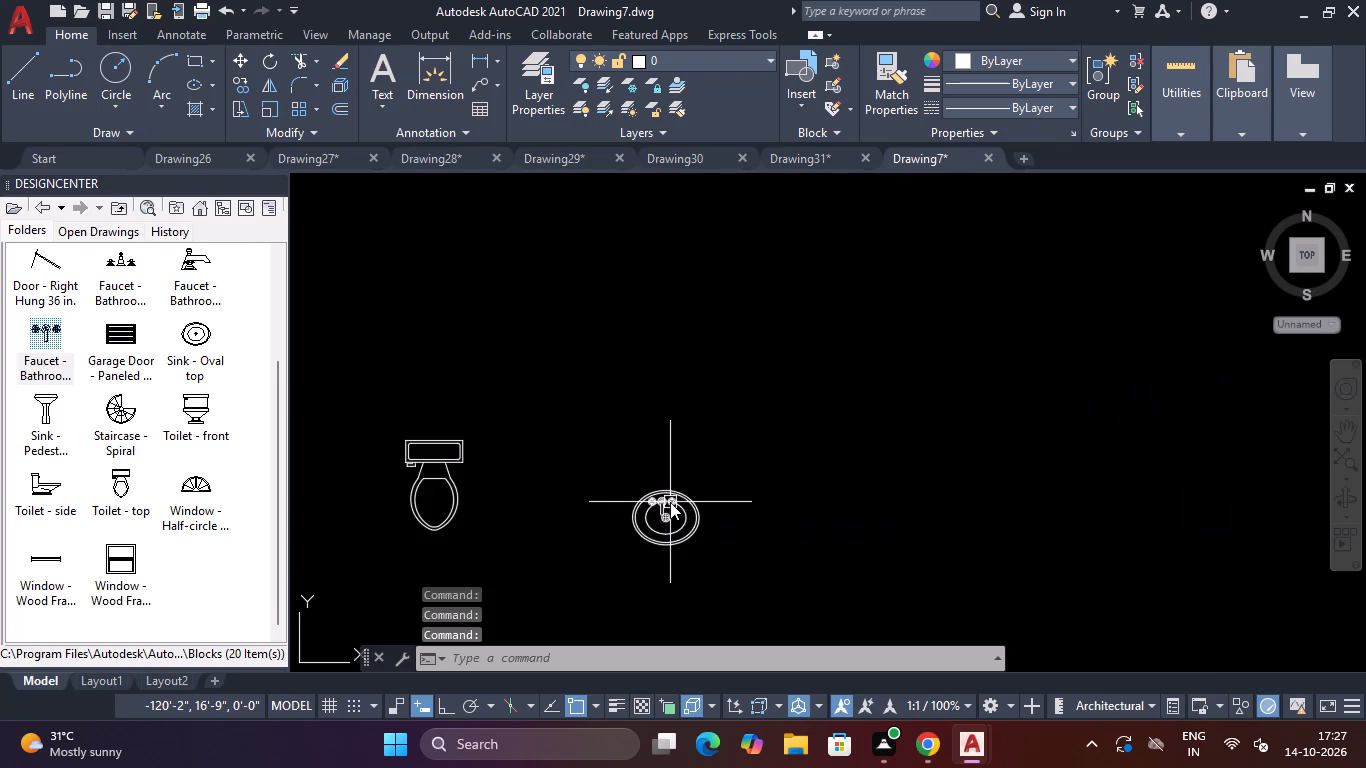
scroll(670, 502, up, 2)
click(640, 524)
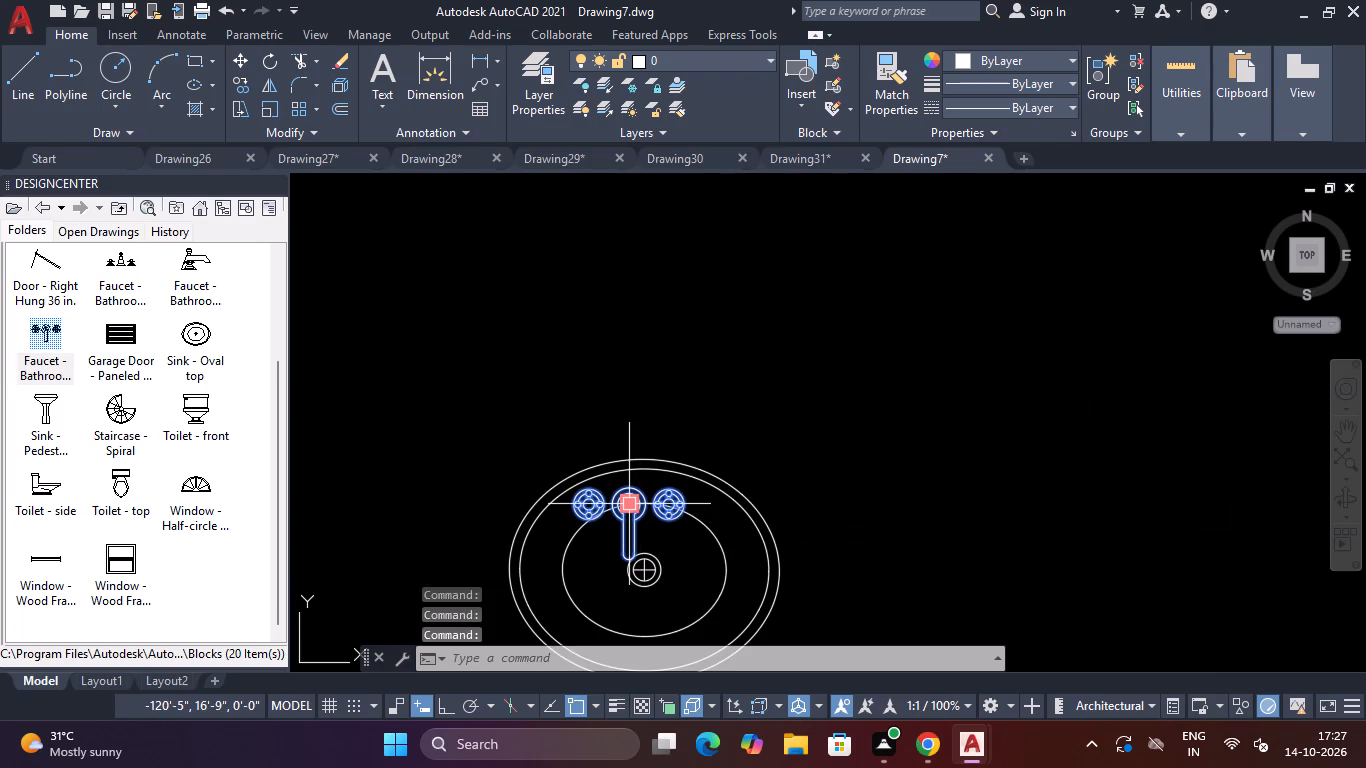
text(M)
key(space)
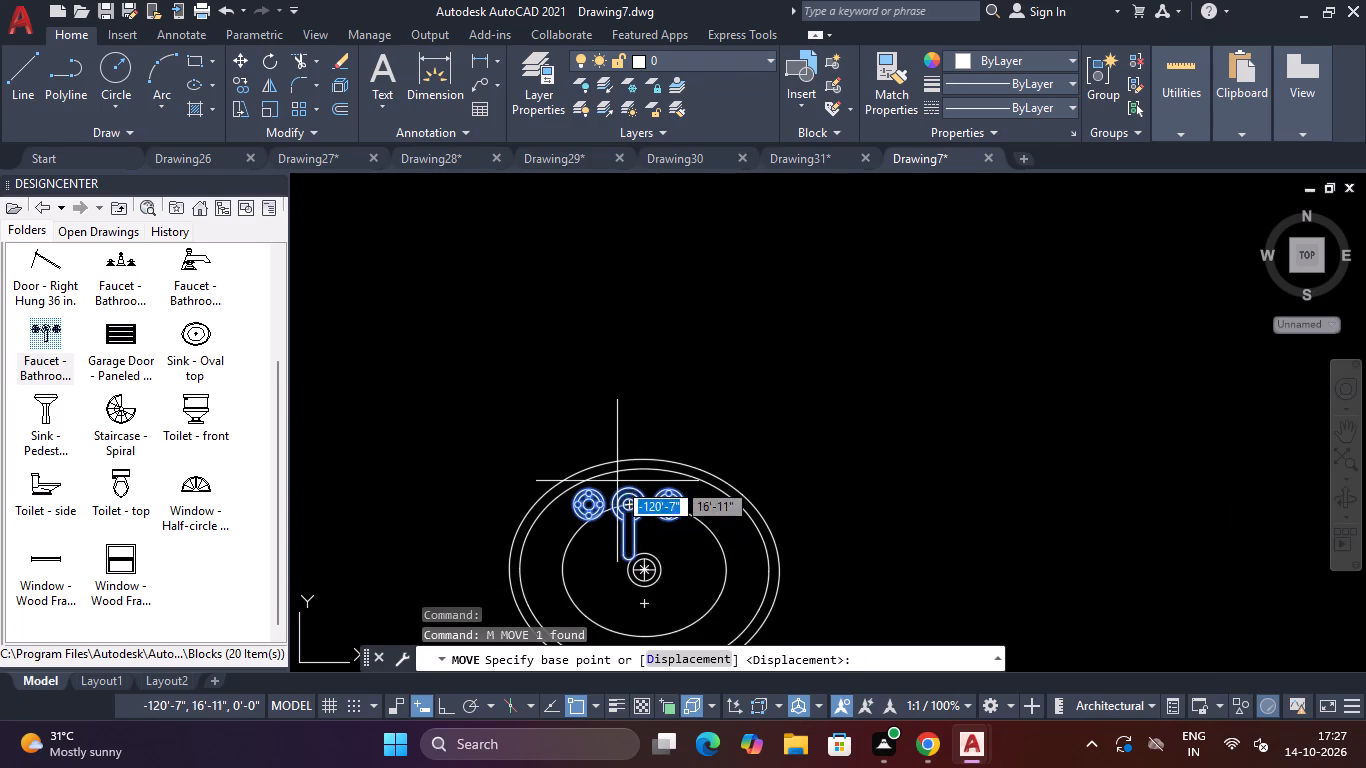
click(629, 488)
click(648, 505)
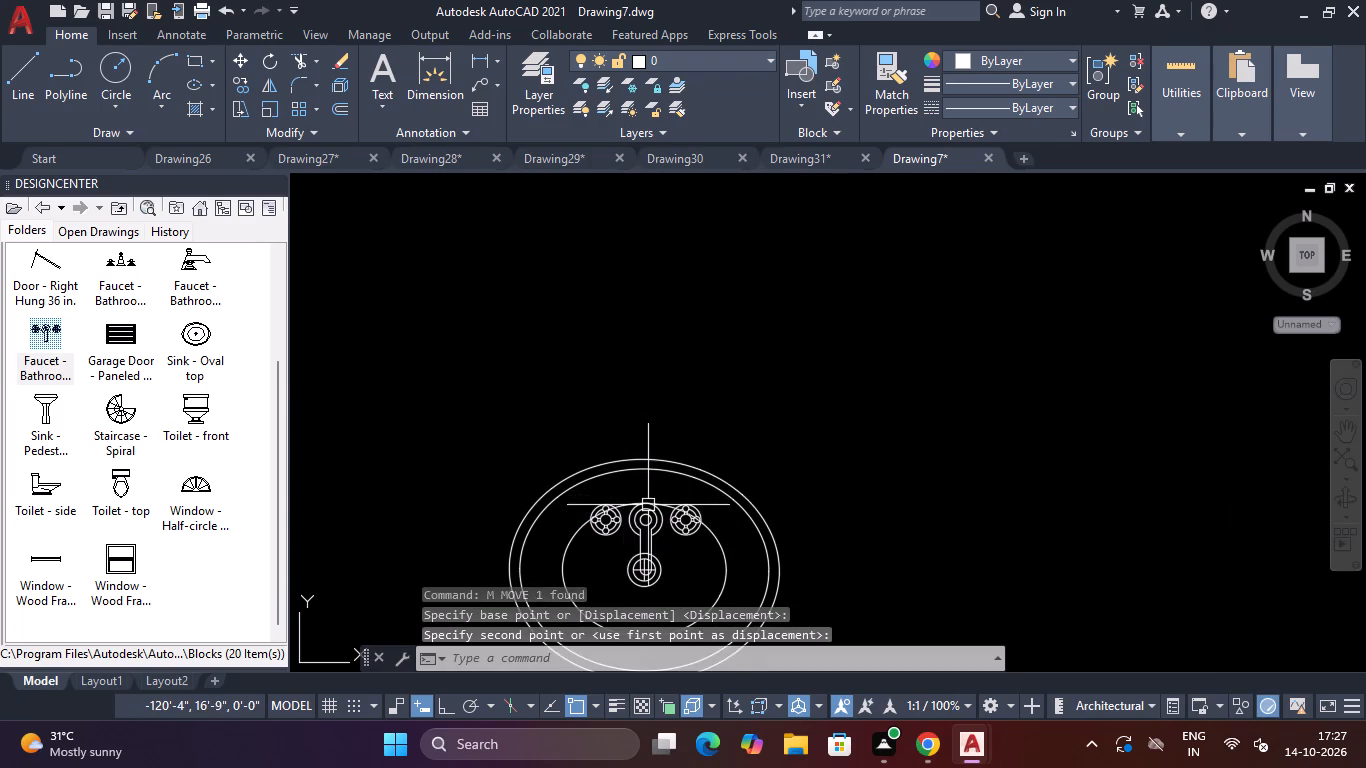
Rotate the toilet 180 degrees so its tank faces south.
scroll(648, 505, down, 5)
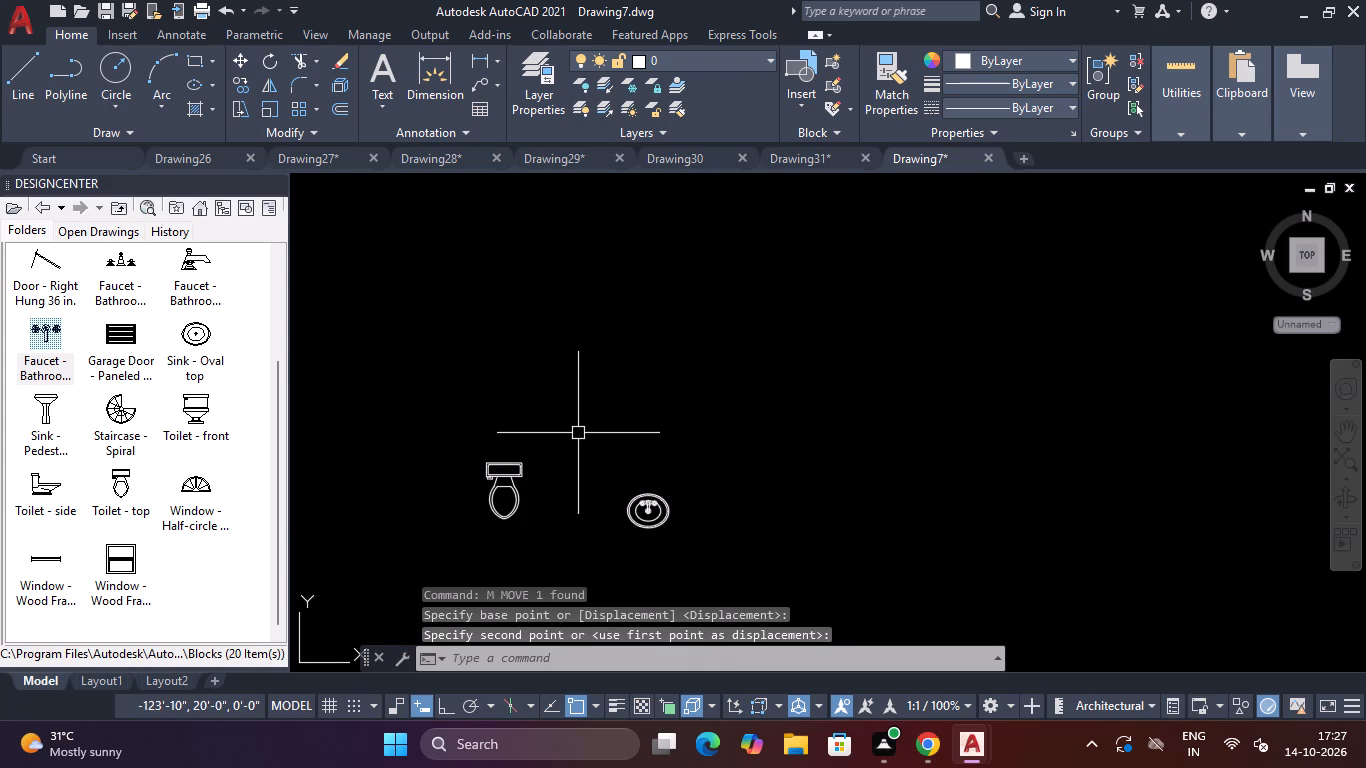
drag(578, 430, 569, 438)
click(479, 530)
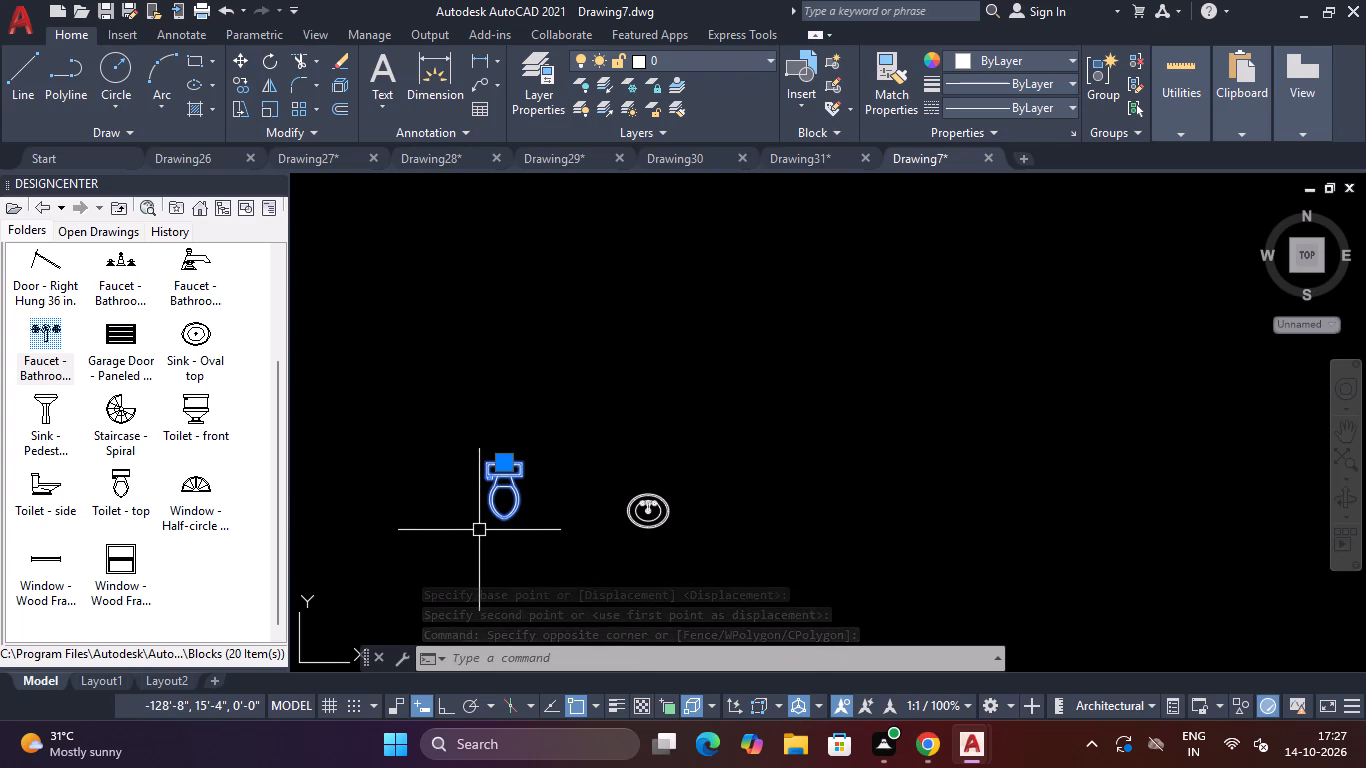
text(RO)
key(Return)
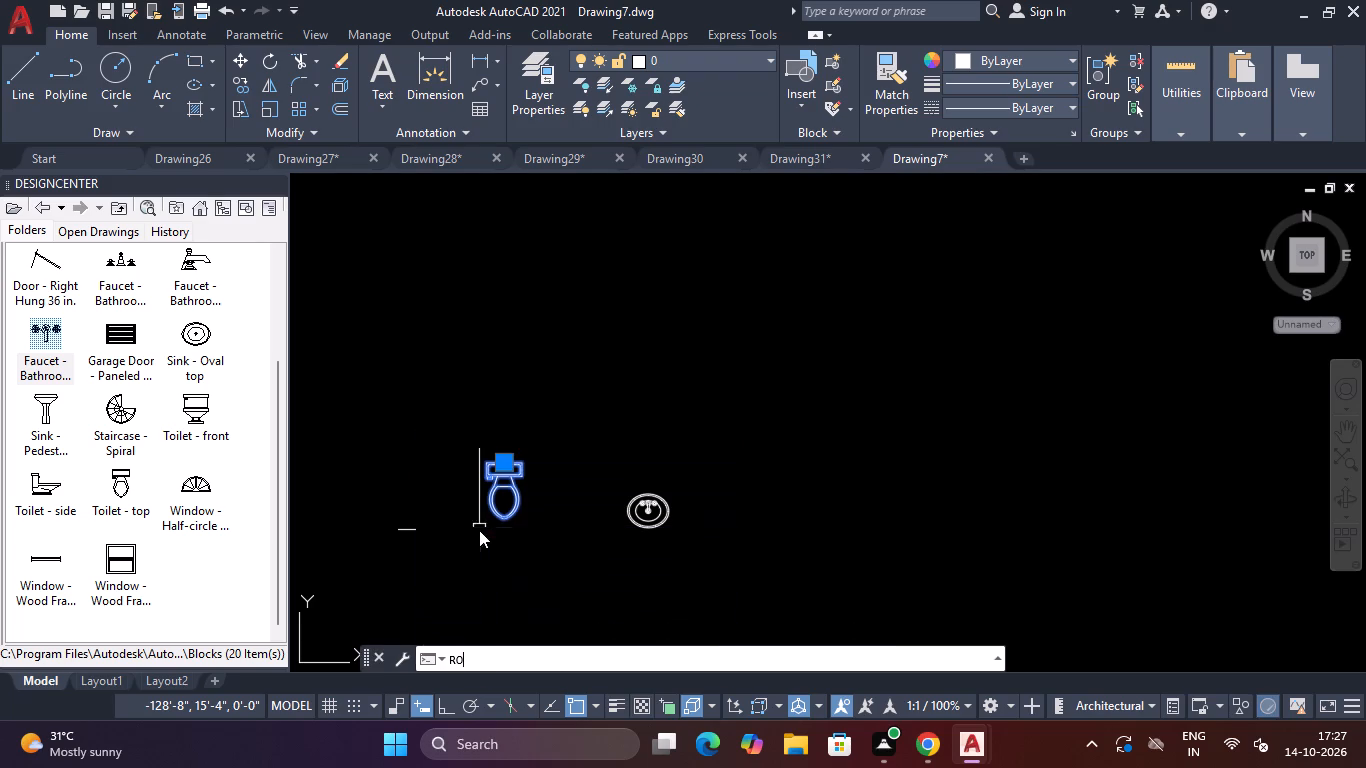
click(528, 462)
key(F8)
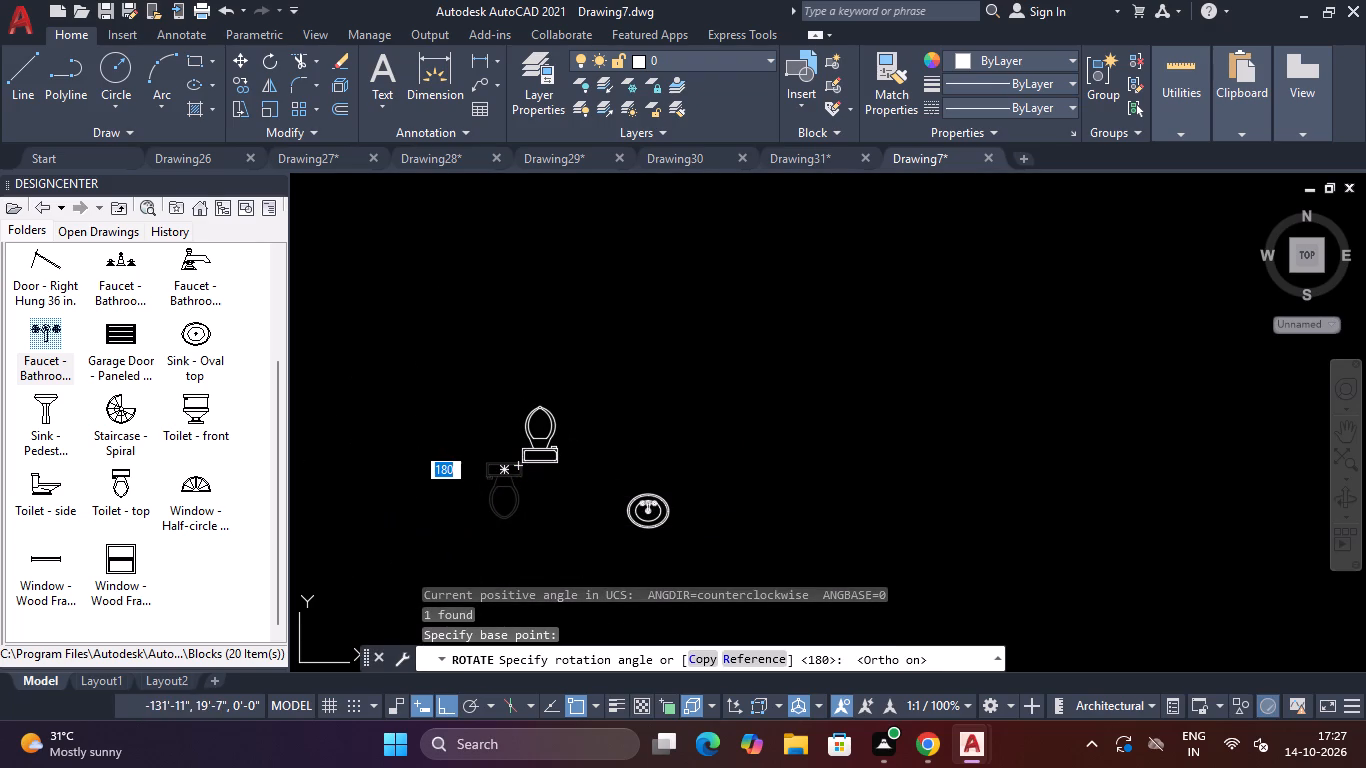
click(428, 467)
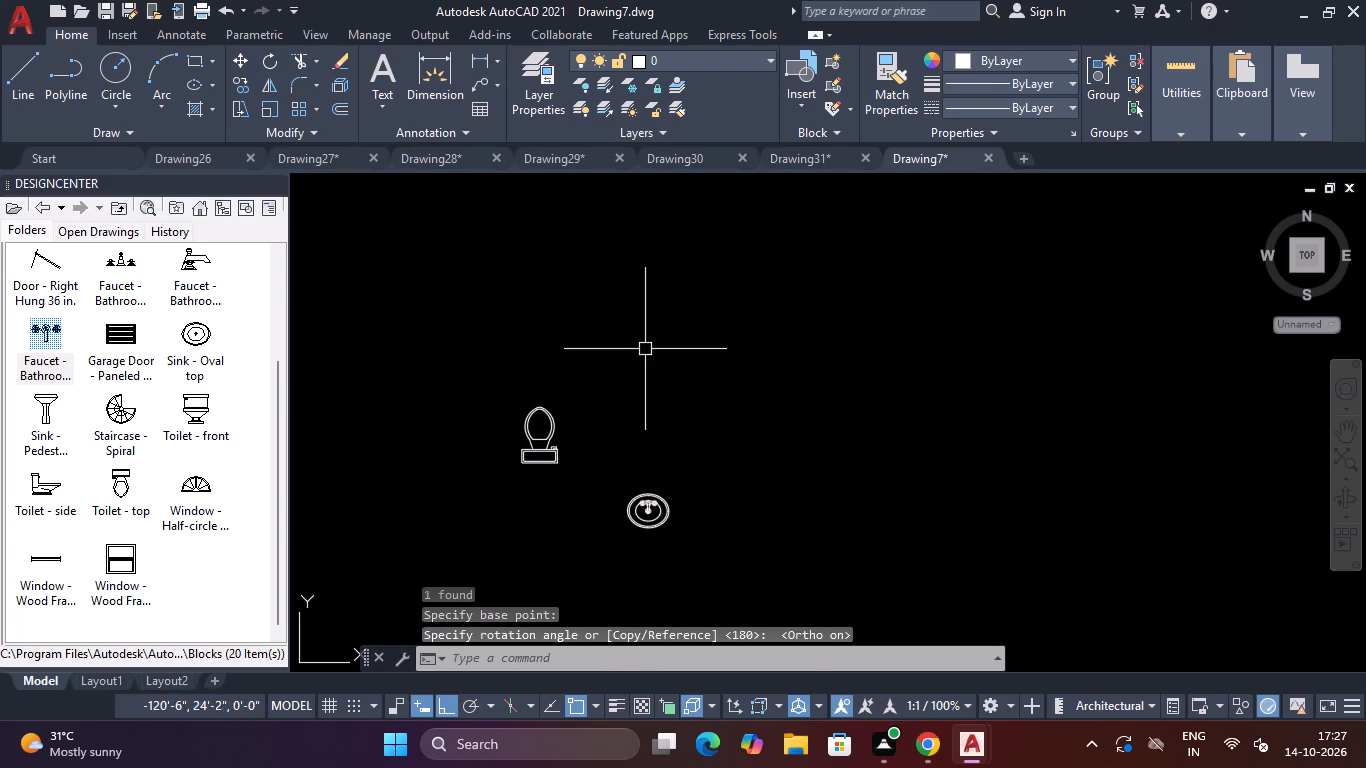
Move the toilet into the south-west corner of the small west room, with its tank near the south wall.
drag(645, 348, 573, 450)
click(514, 491)
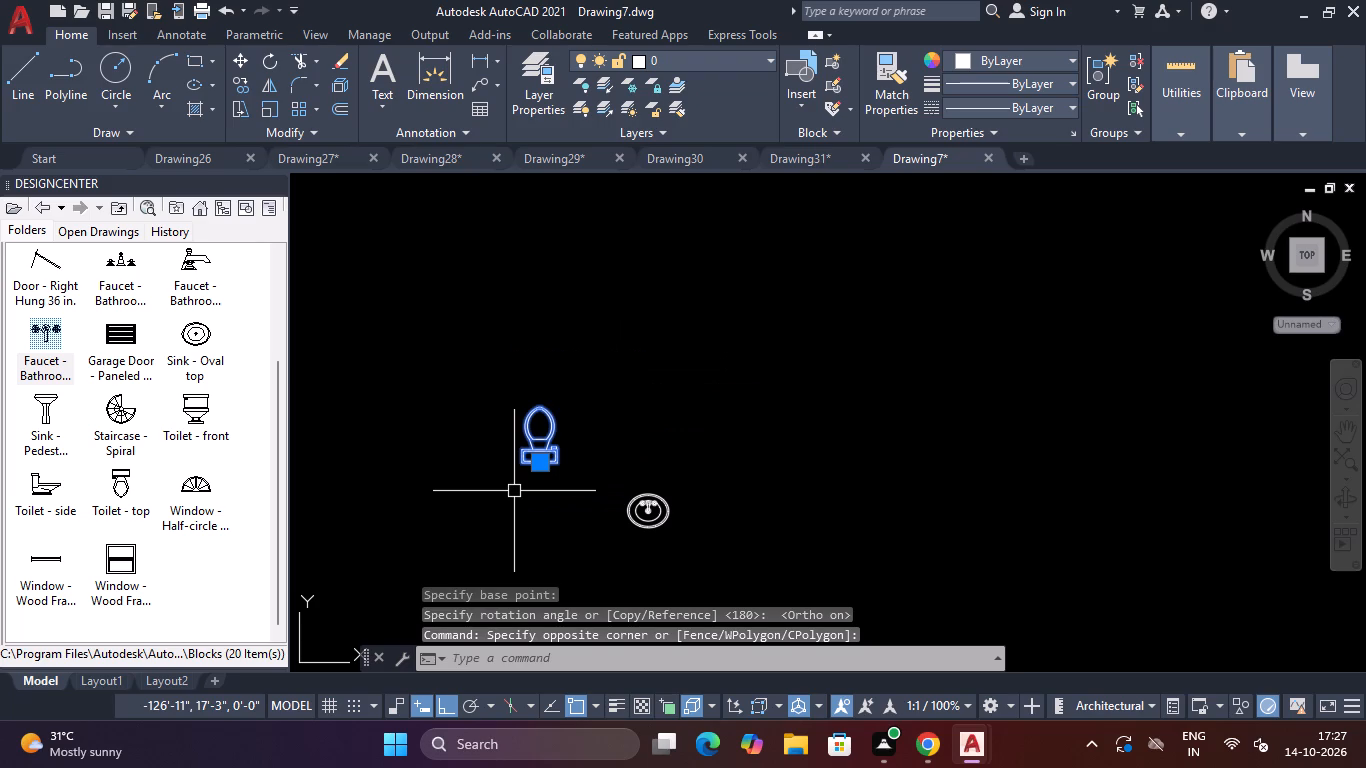
text(M)
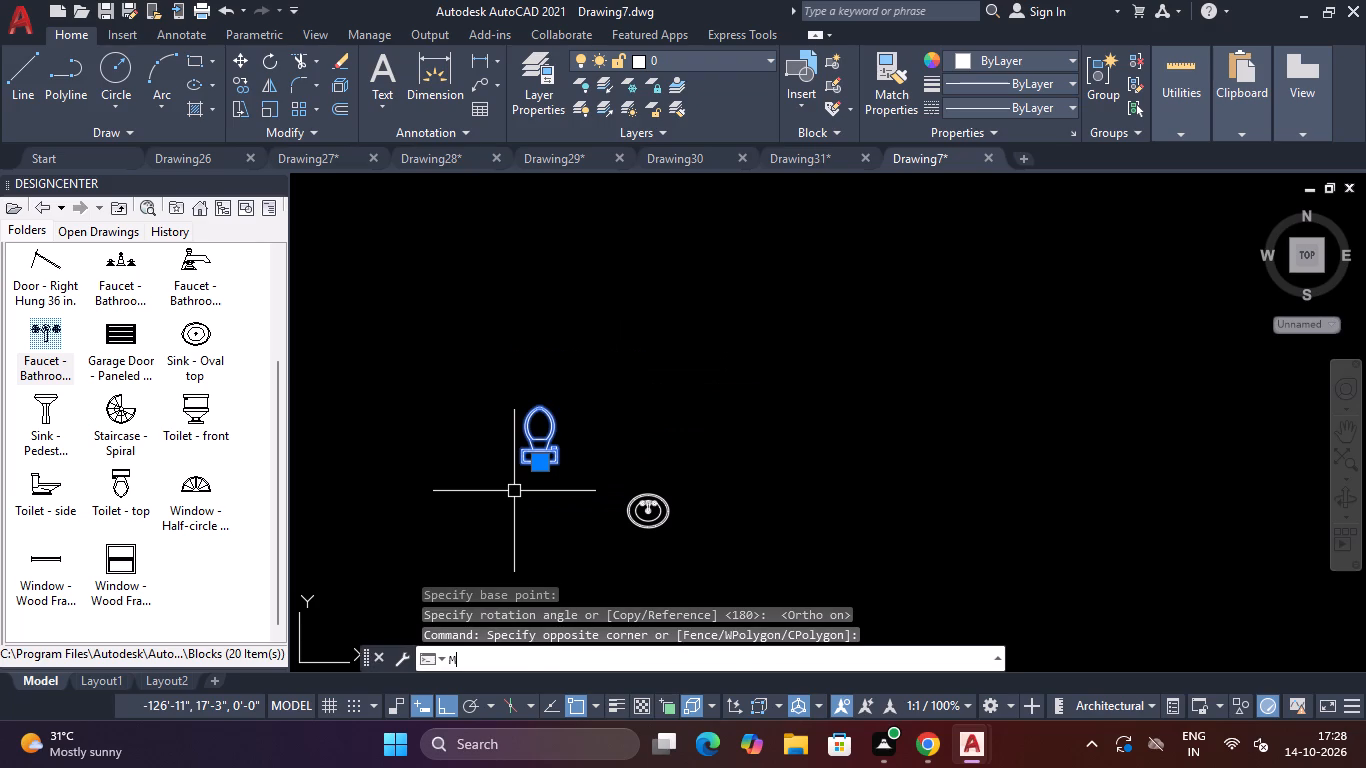
key(space)
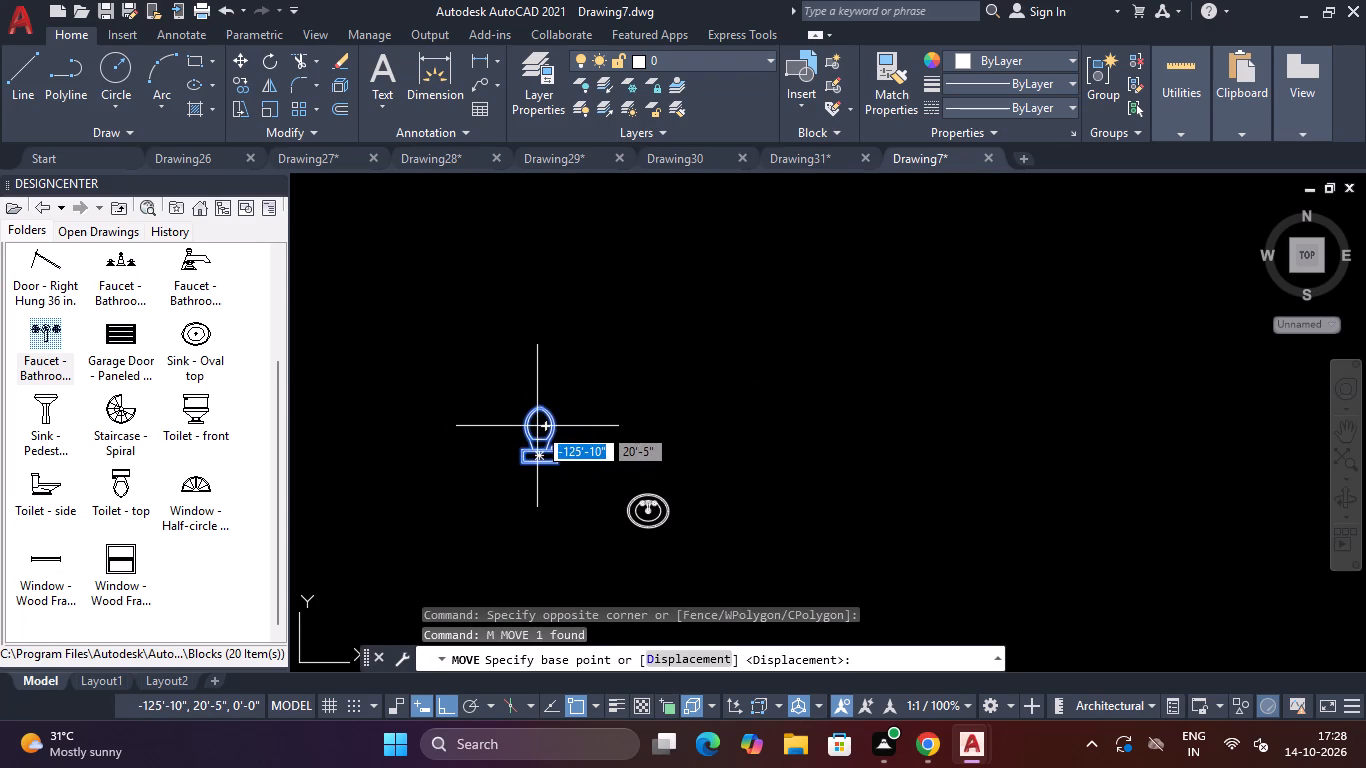
click(537, 426)
scroll(575, 436, down, 4)
scroll(767, 451, up, 3)
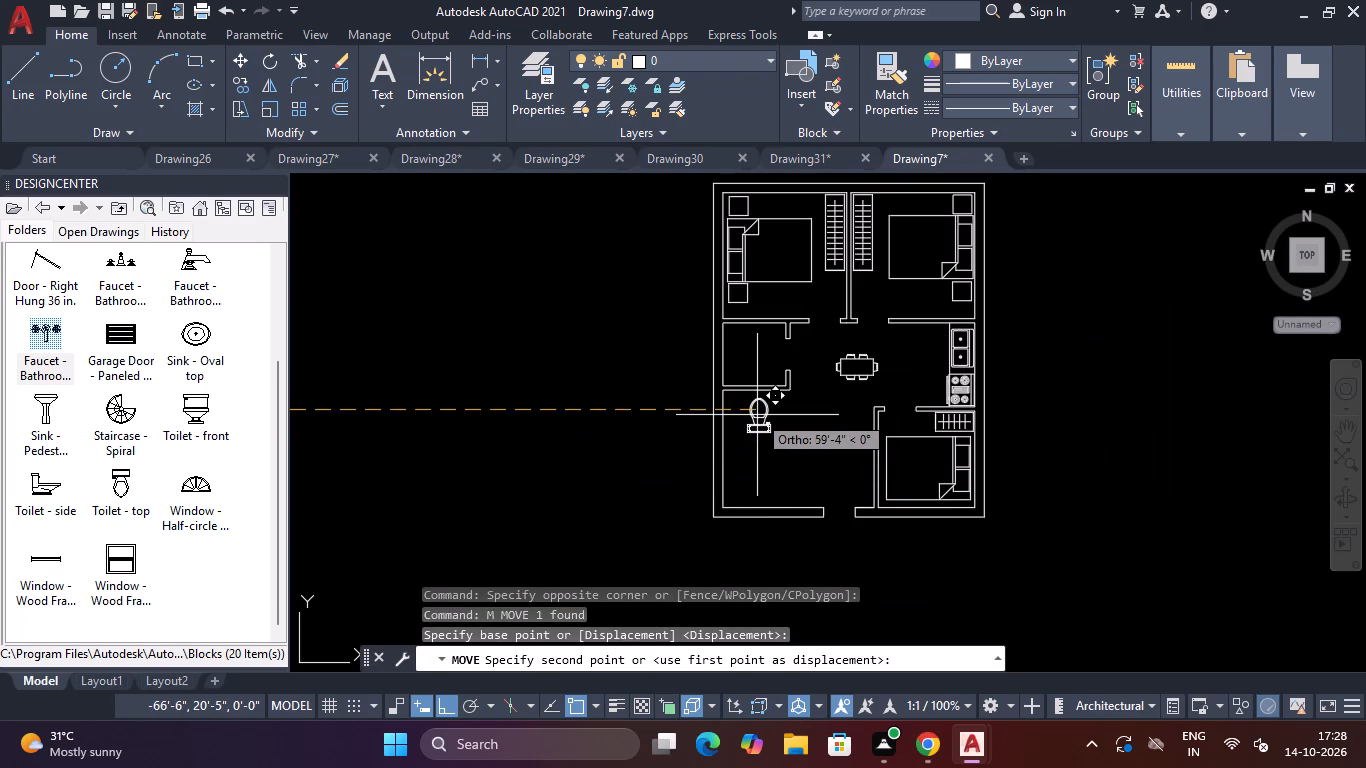
key(F8)
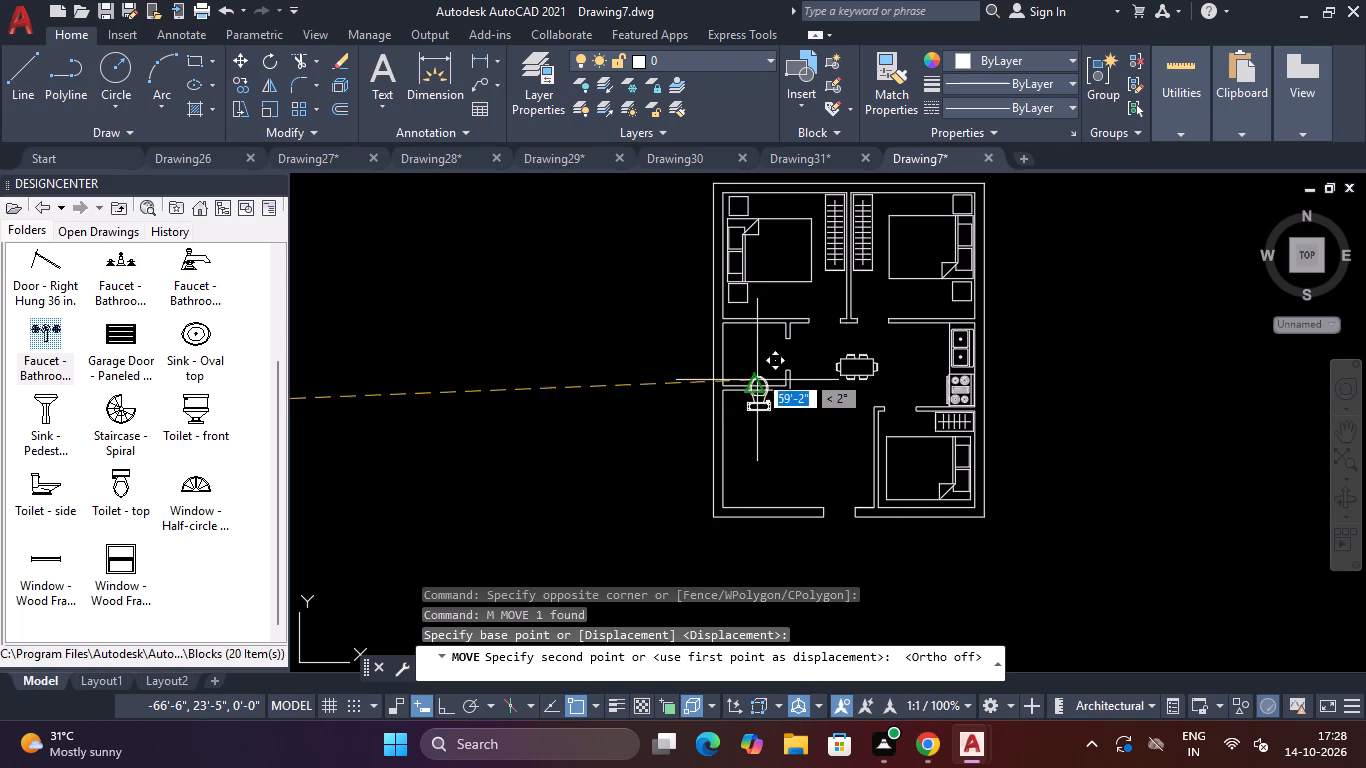
scroll(757, 359, up, 3)
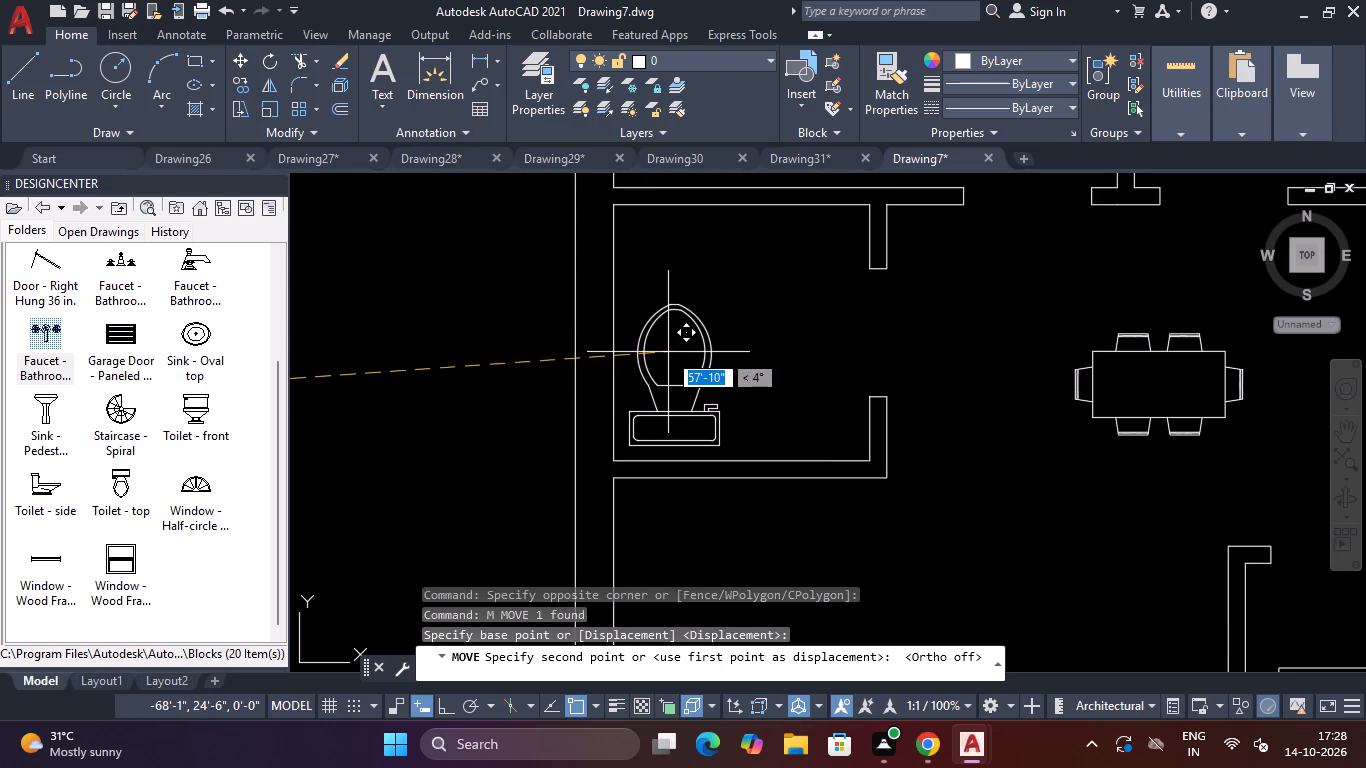
click(662, 363)
Rotate the oval sink together with its faucet 180 degrees so the faucet lies on the south side.
scroll(514, 402, down, 2)
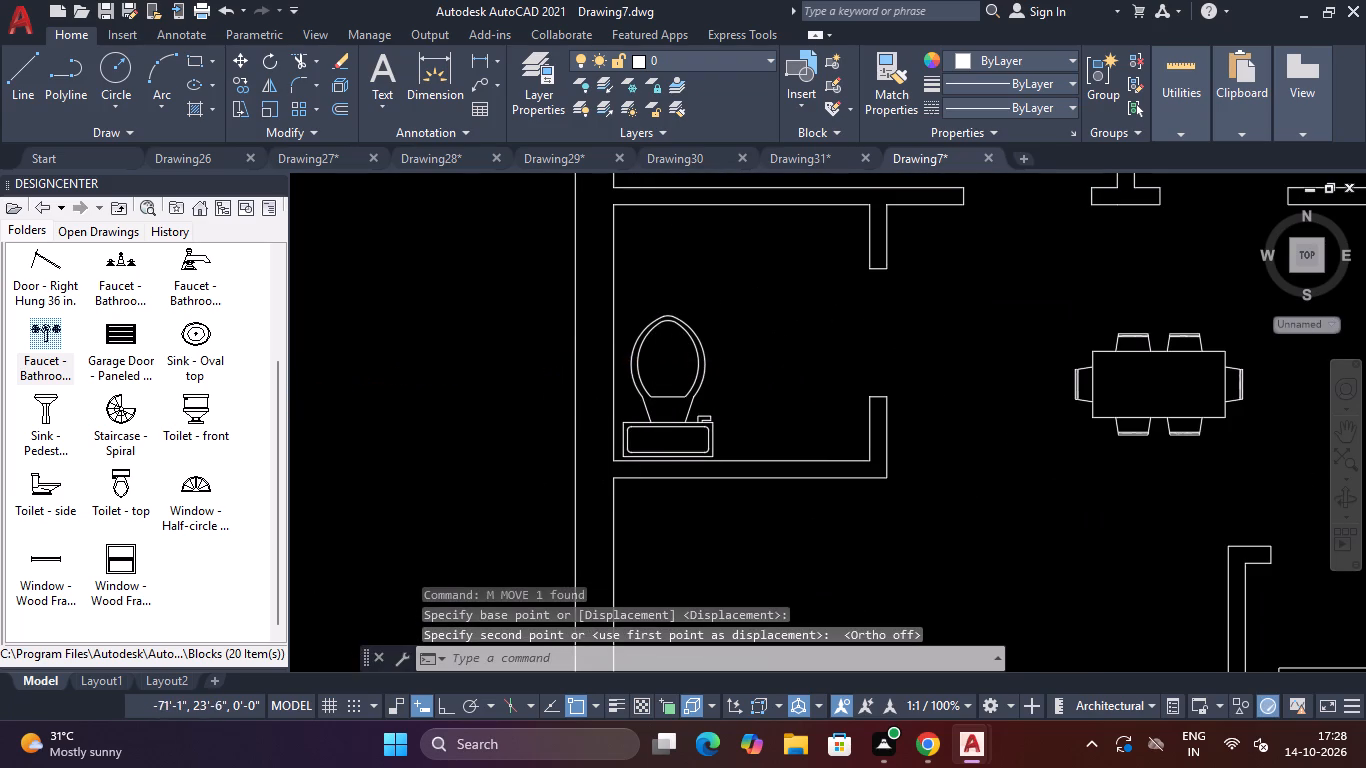
scroll(514, 402, down, 4)
scroll(388, 413, up, 2)
click(377, 408)
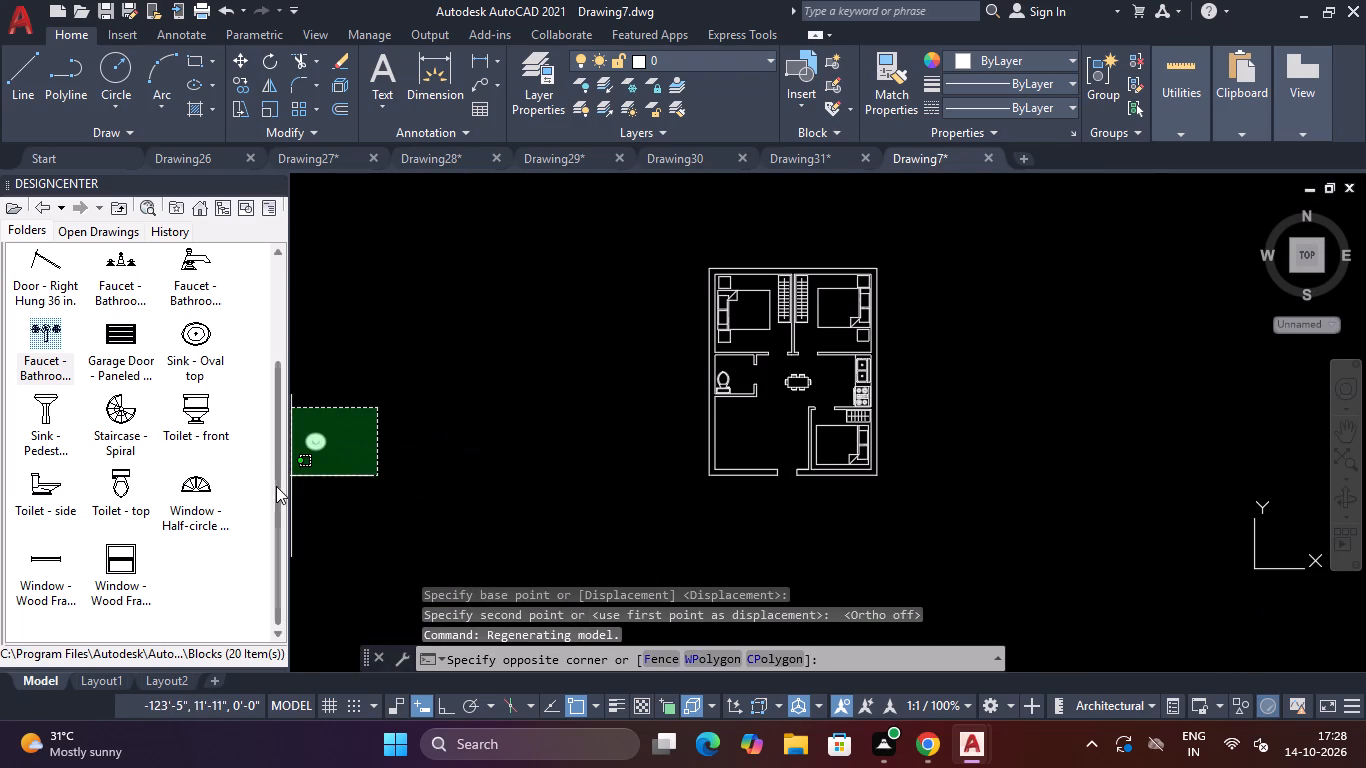
click(276, 486)
click(307, 469)
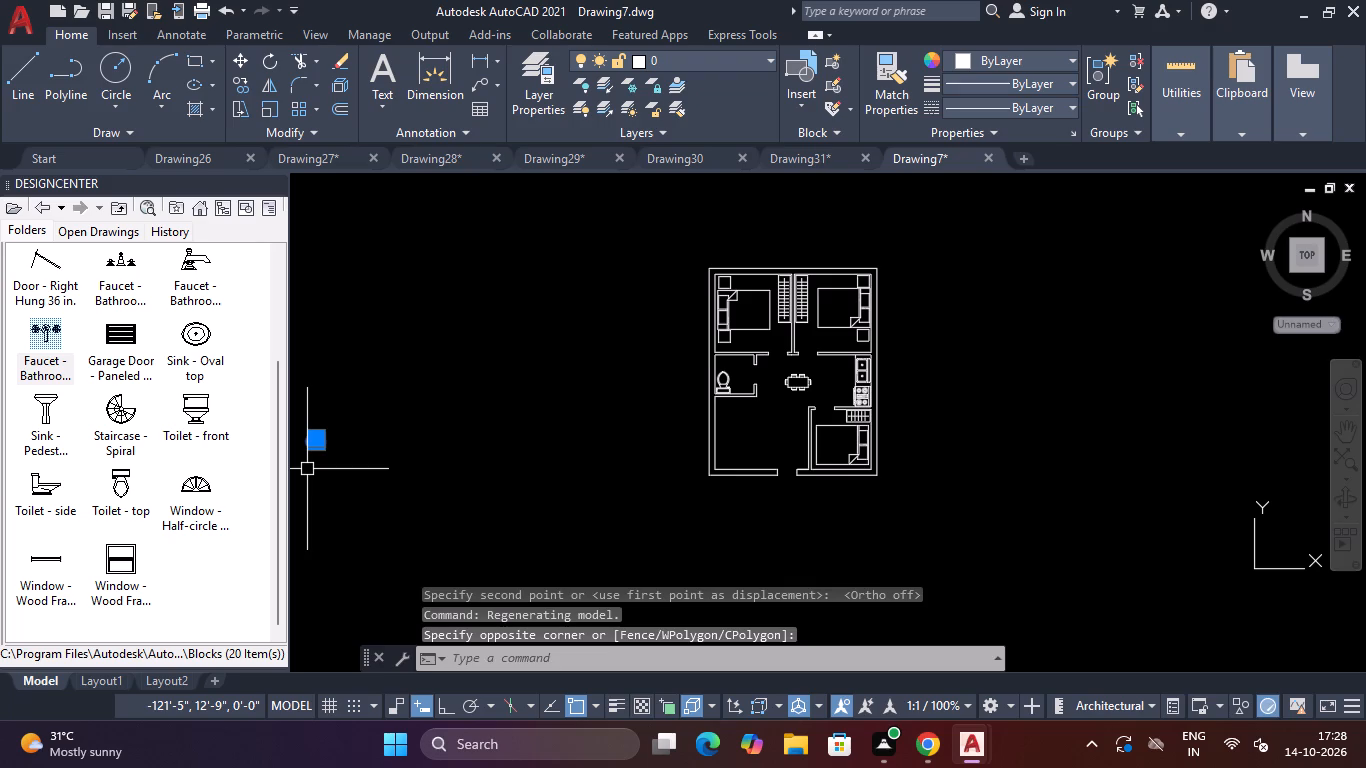
text(RO)
key(Return)
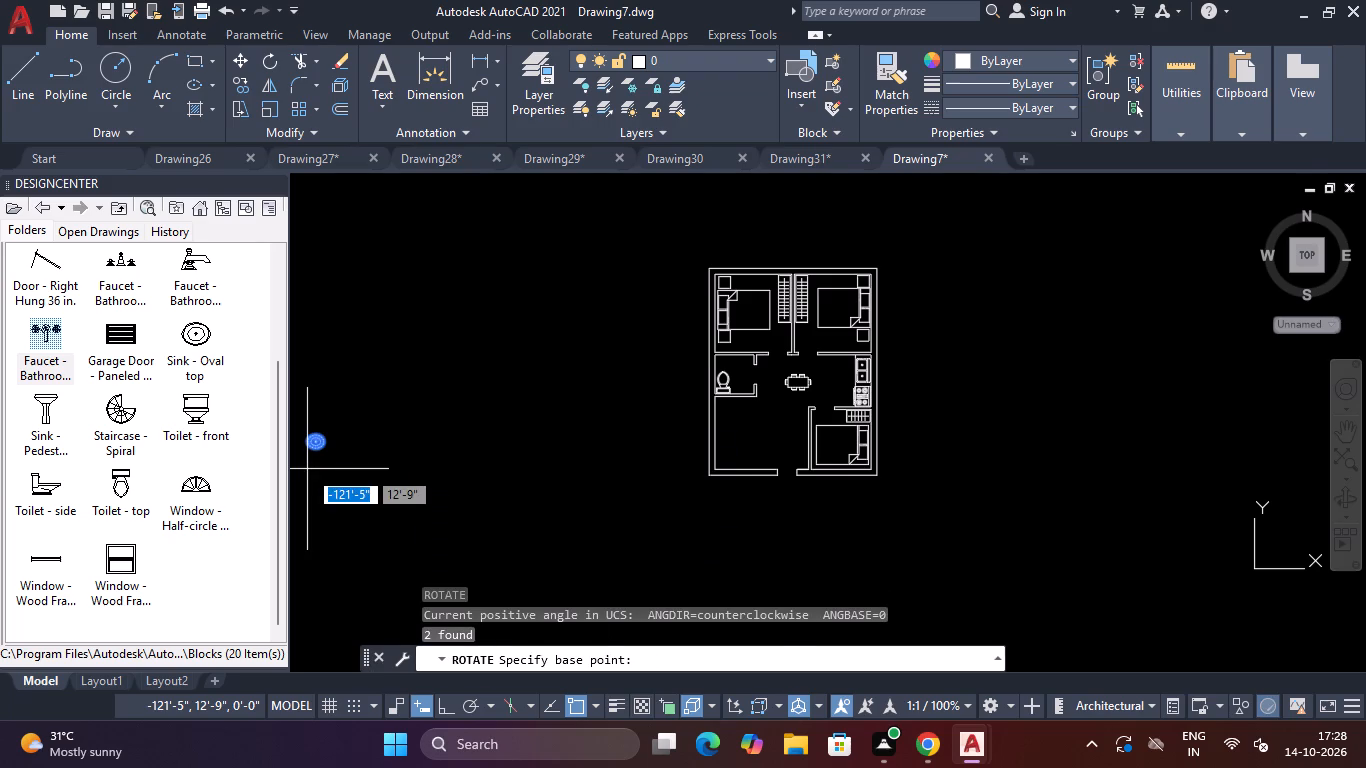
scroll(329, 460, up, 3)
scroll(293, 425, down, 7)
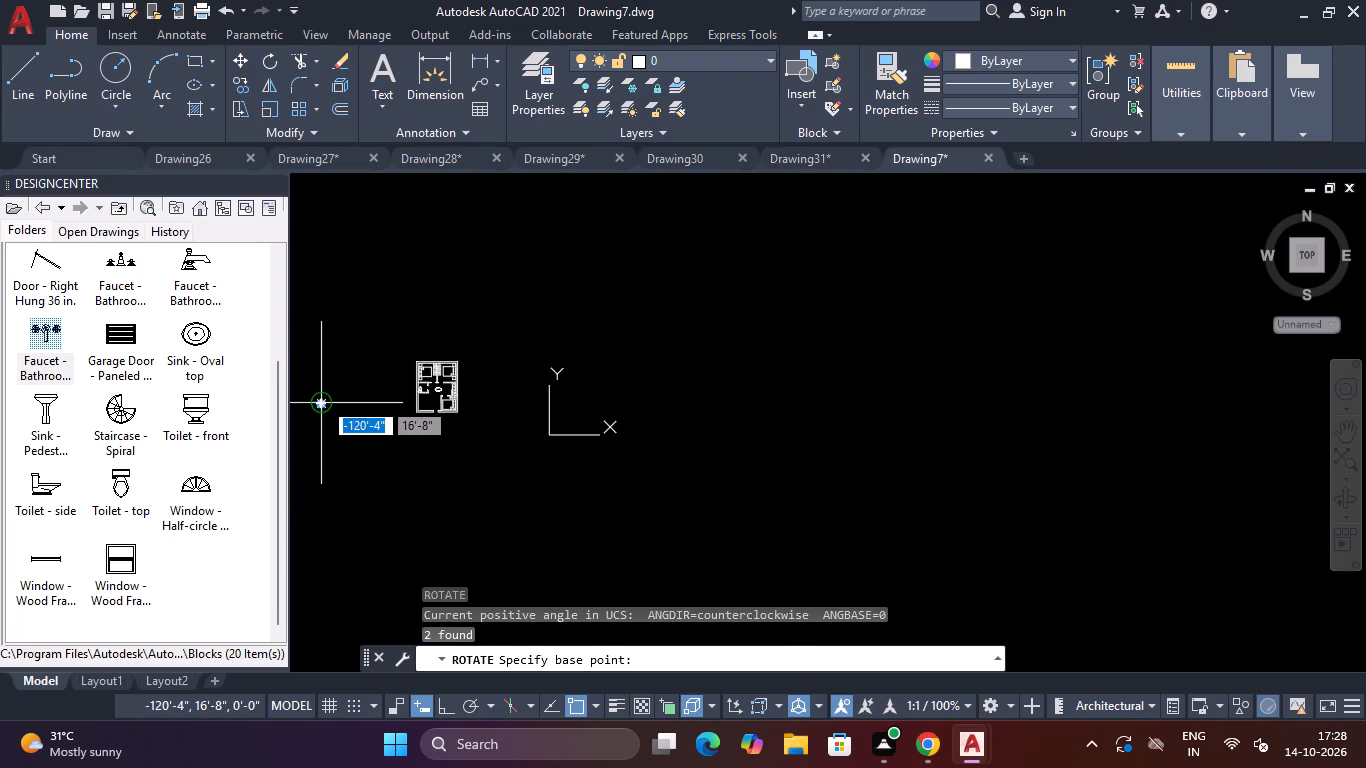
scroll(327, 390, up, 3)
scroll(316, 395, down, 8)
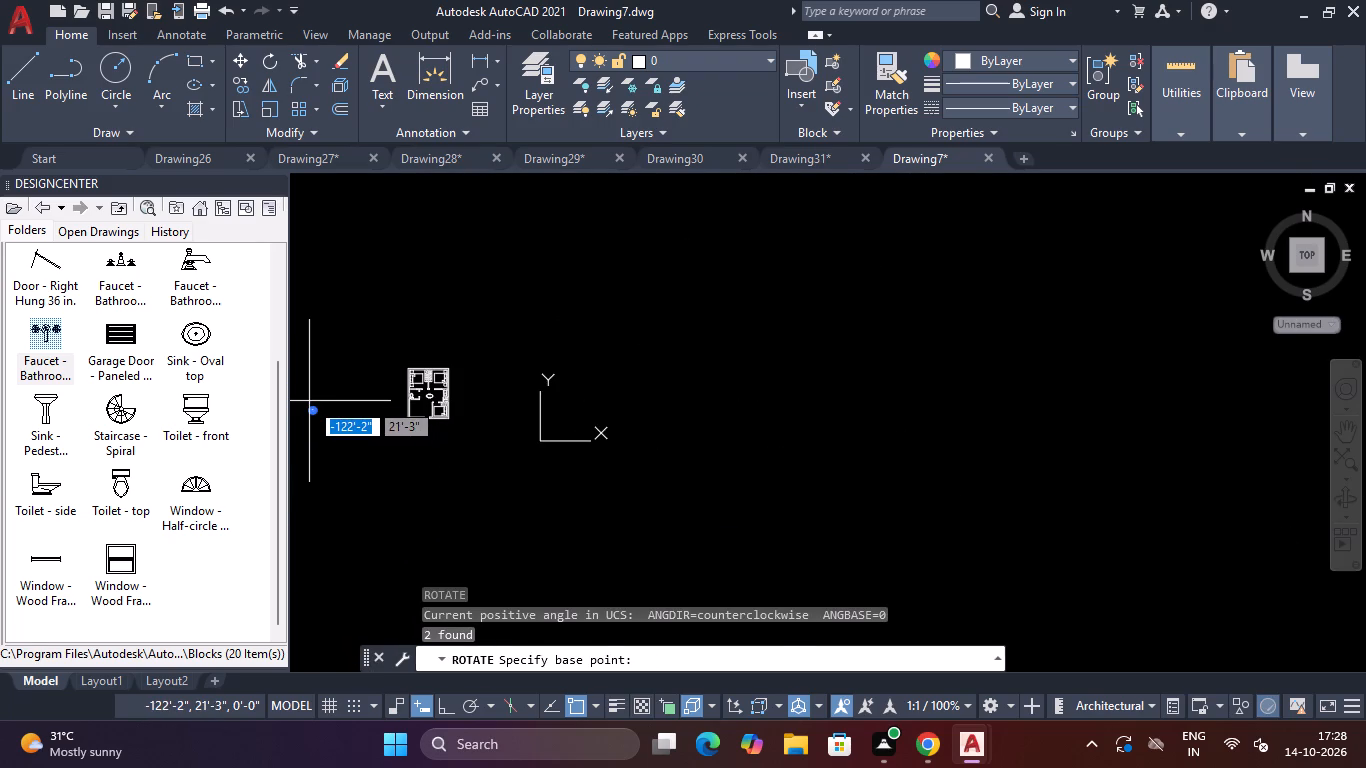
scroll(309, 401, down, 3)
scroll(306, 401, up, 5)
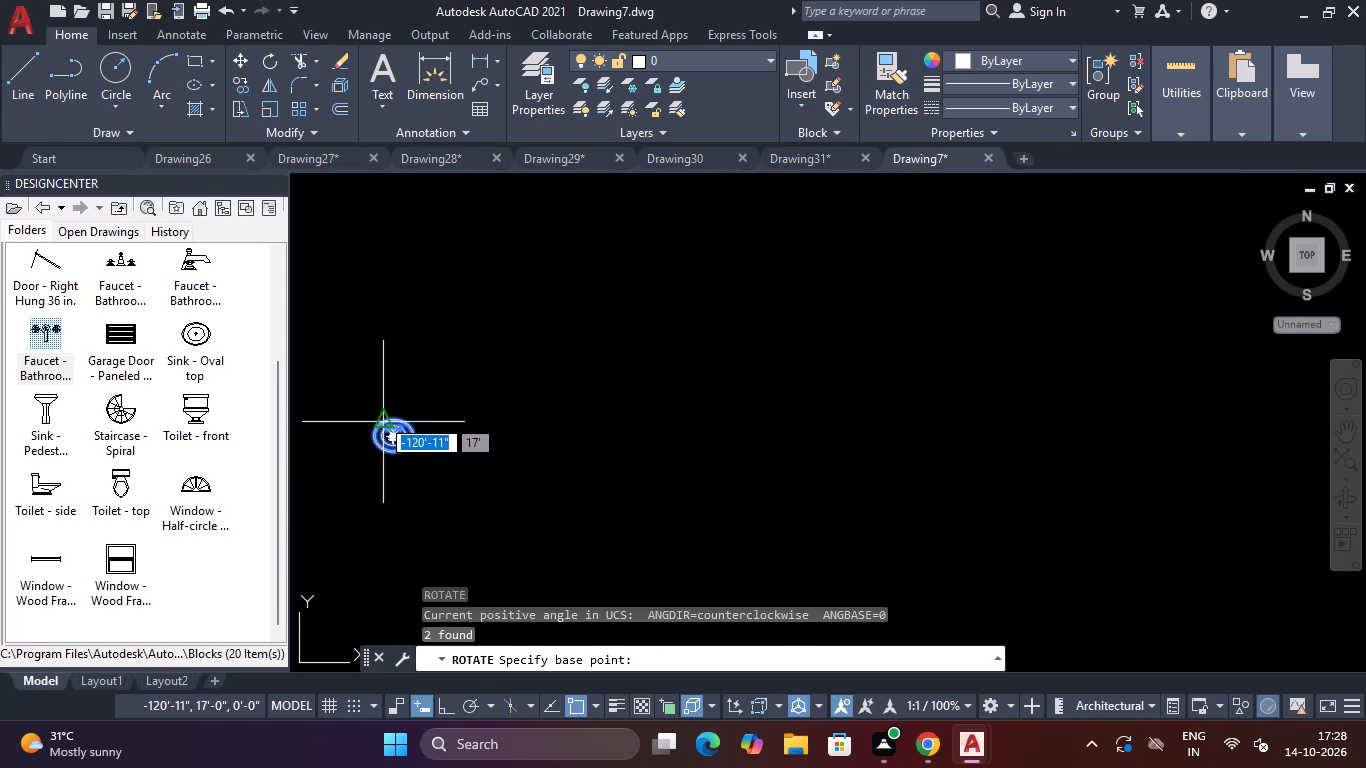
click(396, 414)
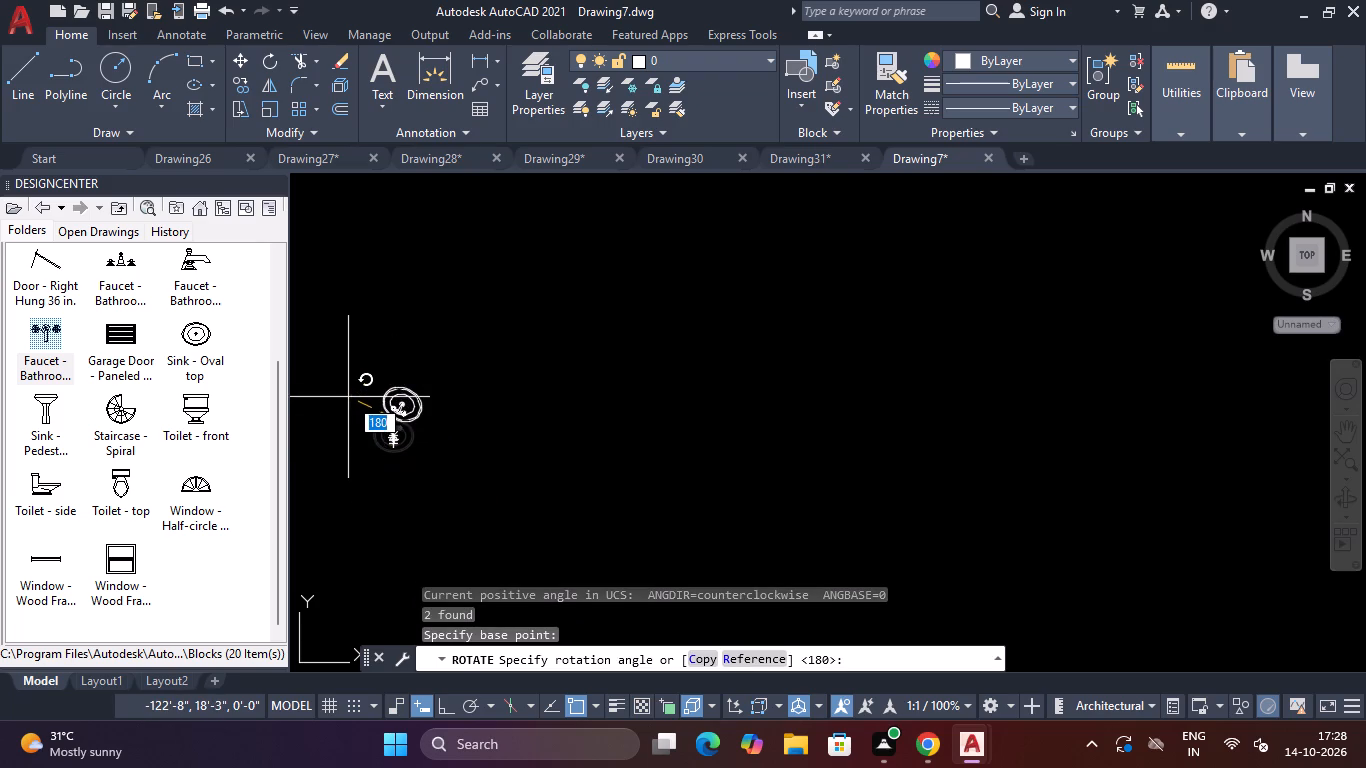
click(344, 420)
Move the sink and faucet into the bathroom's south-east corner, east of the toilet.
click(411, 371)
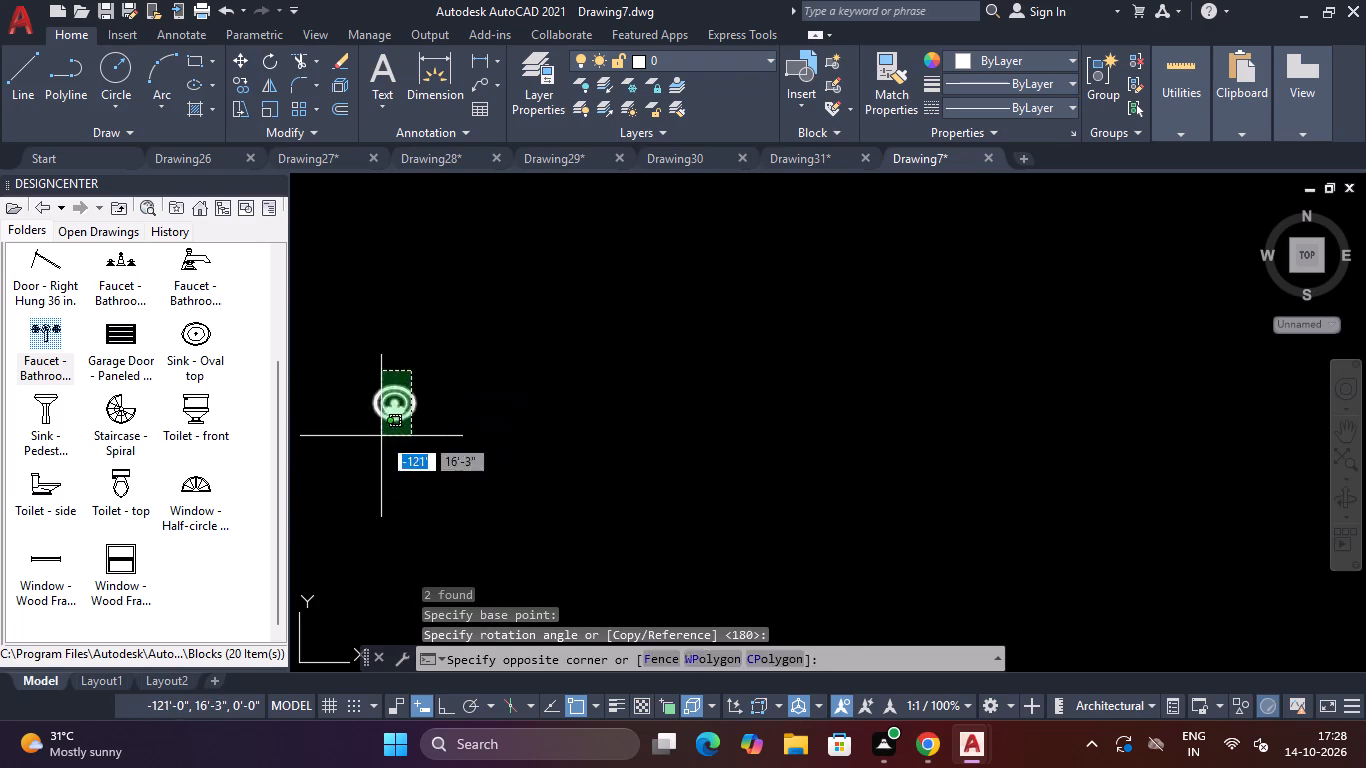
click(381, 436)
text(M)
key(space)
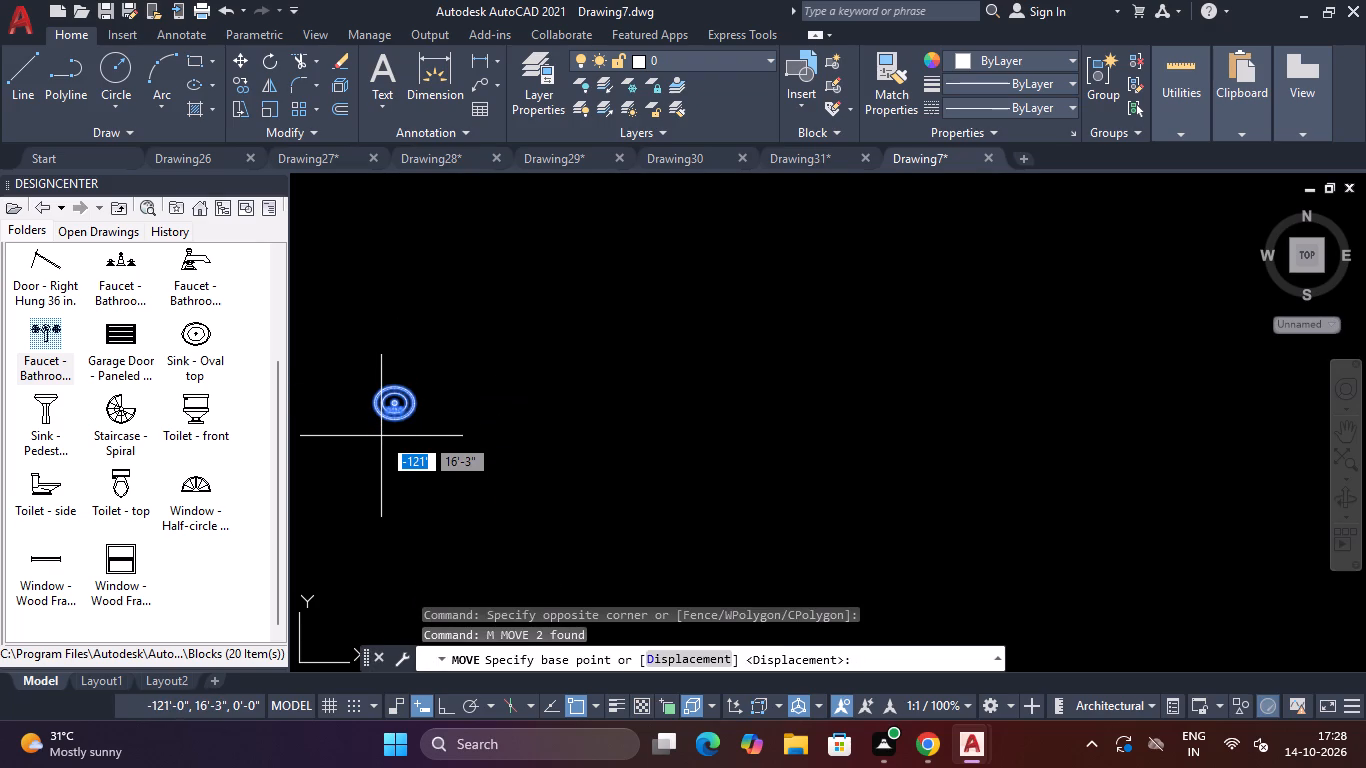
click(392, 403)
scroll(392, 403, down, 4)
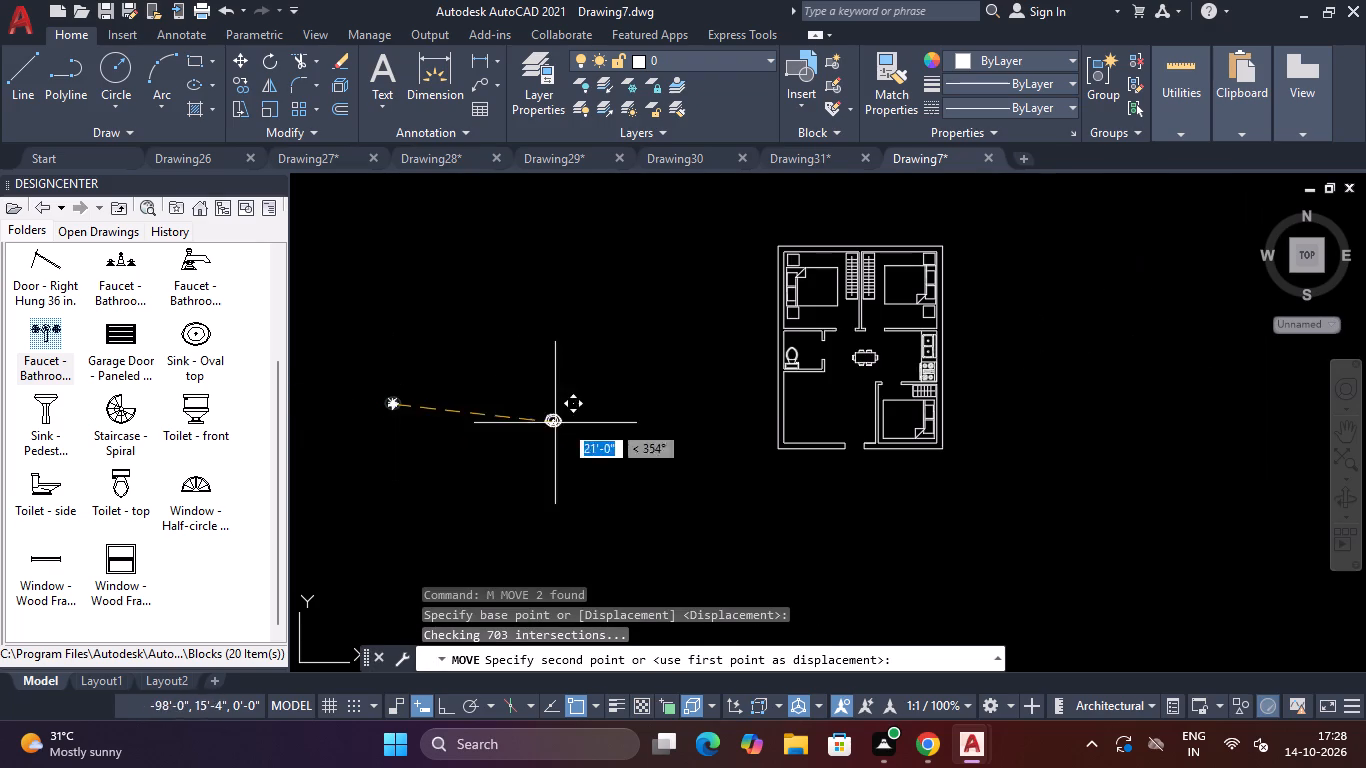
scroll(823, 368, up, 6)
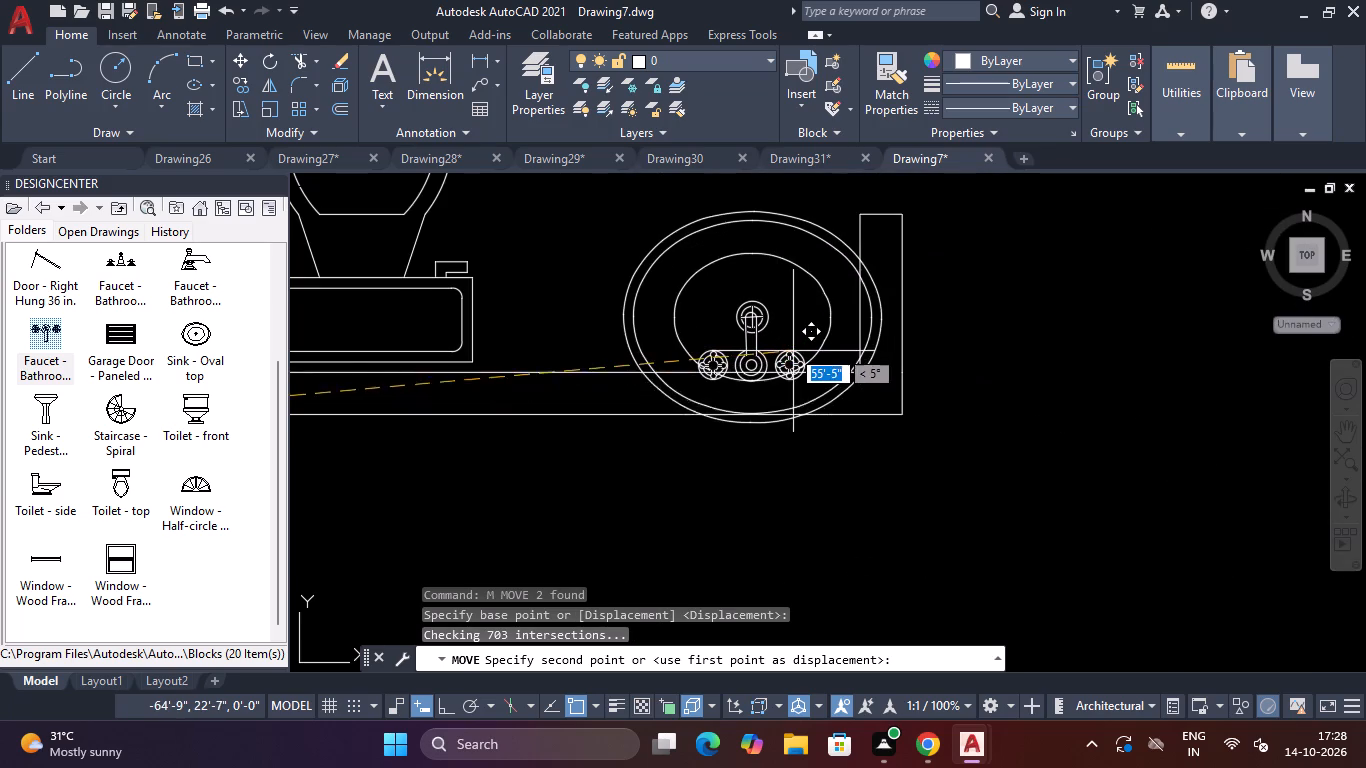
click(748, 294)
Scale the bathroom's oval sink and faucet together down to less than half their size.
scroll(748, 294, down, 3)
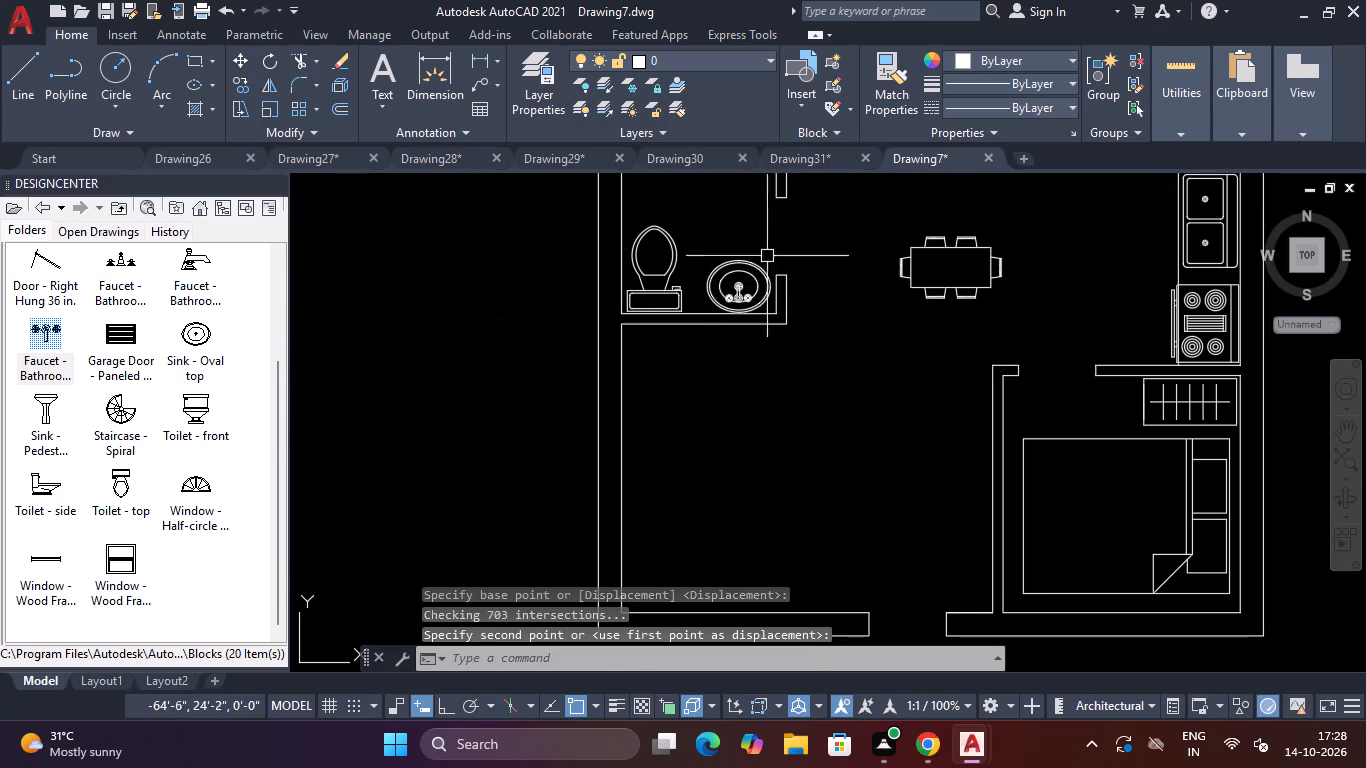
drag(773, 236, 763, 251)
click(726, 287)
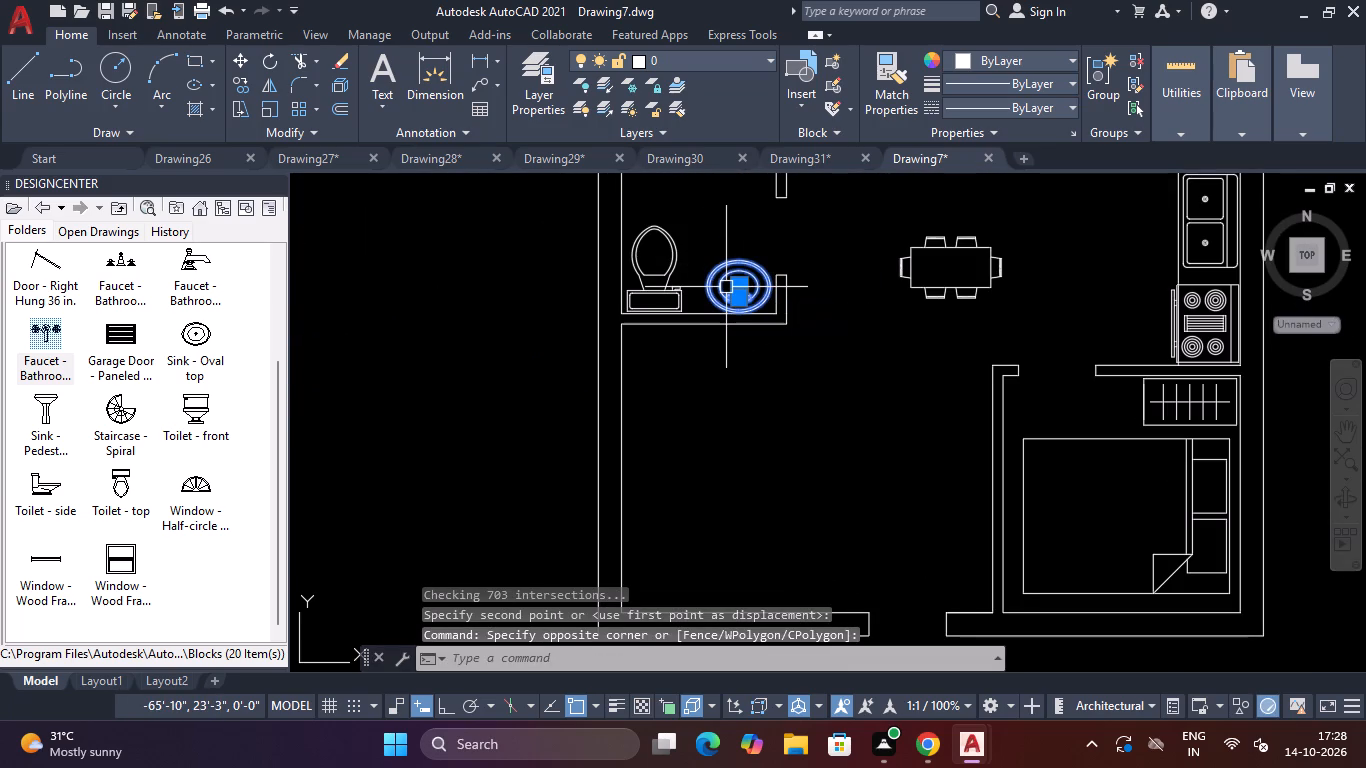
text(SC)
key(space)
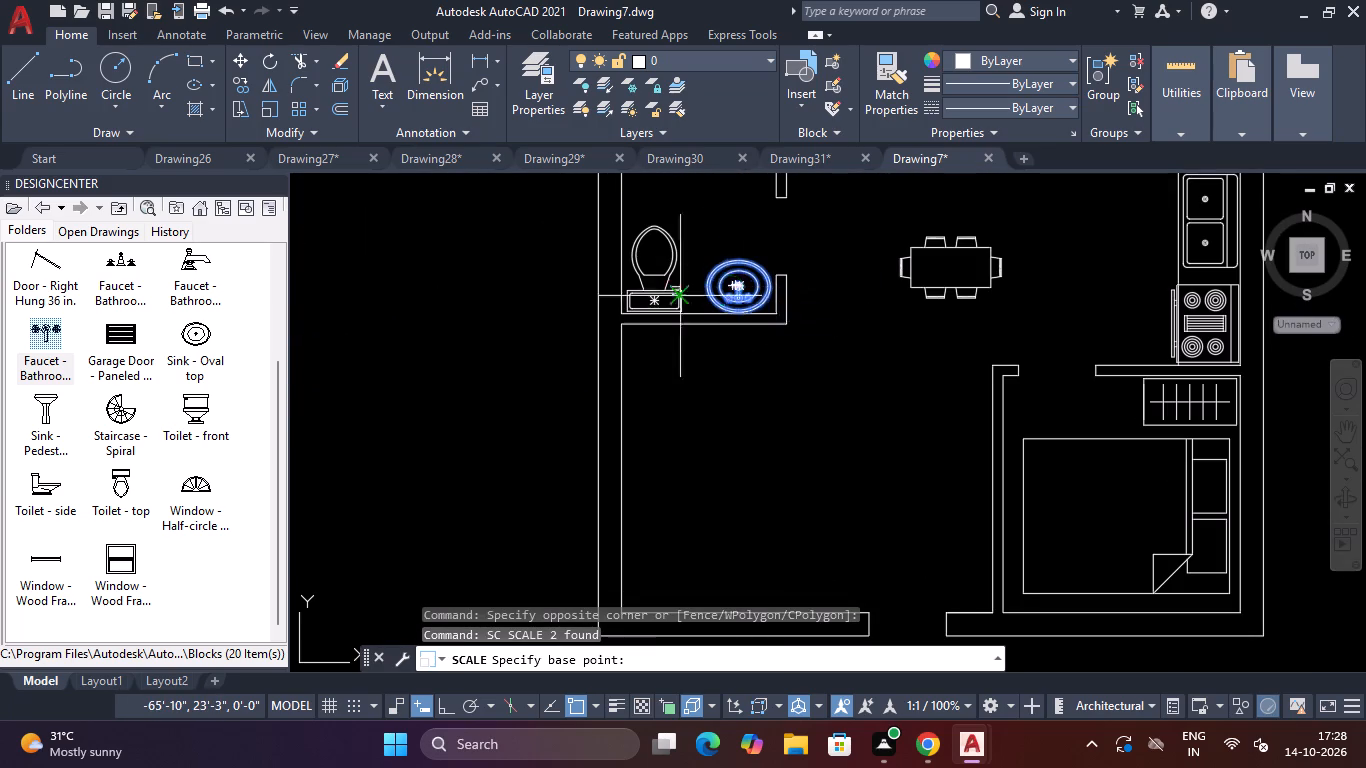
click(756, 265)
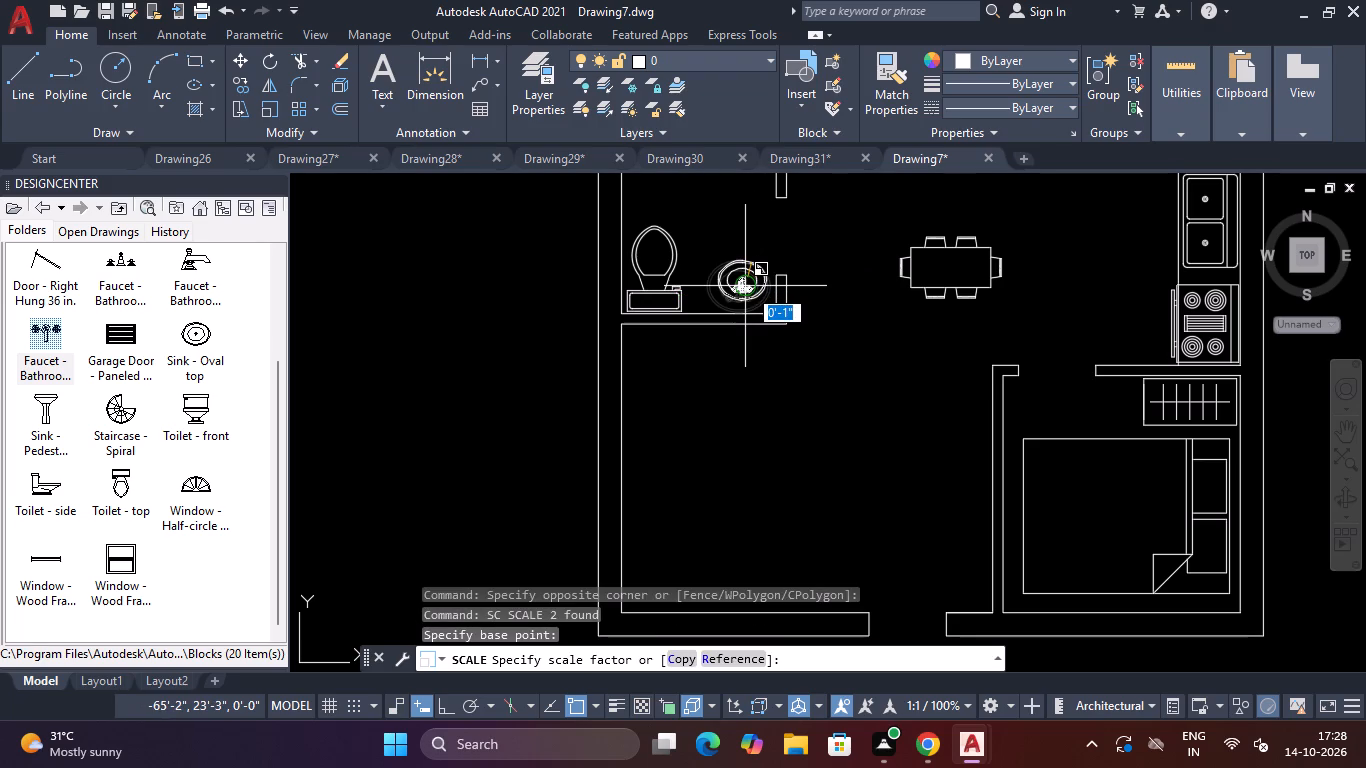
scroll(747, 281, up, 2)
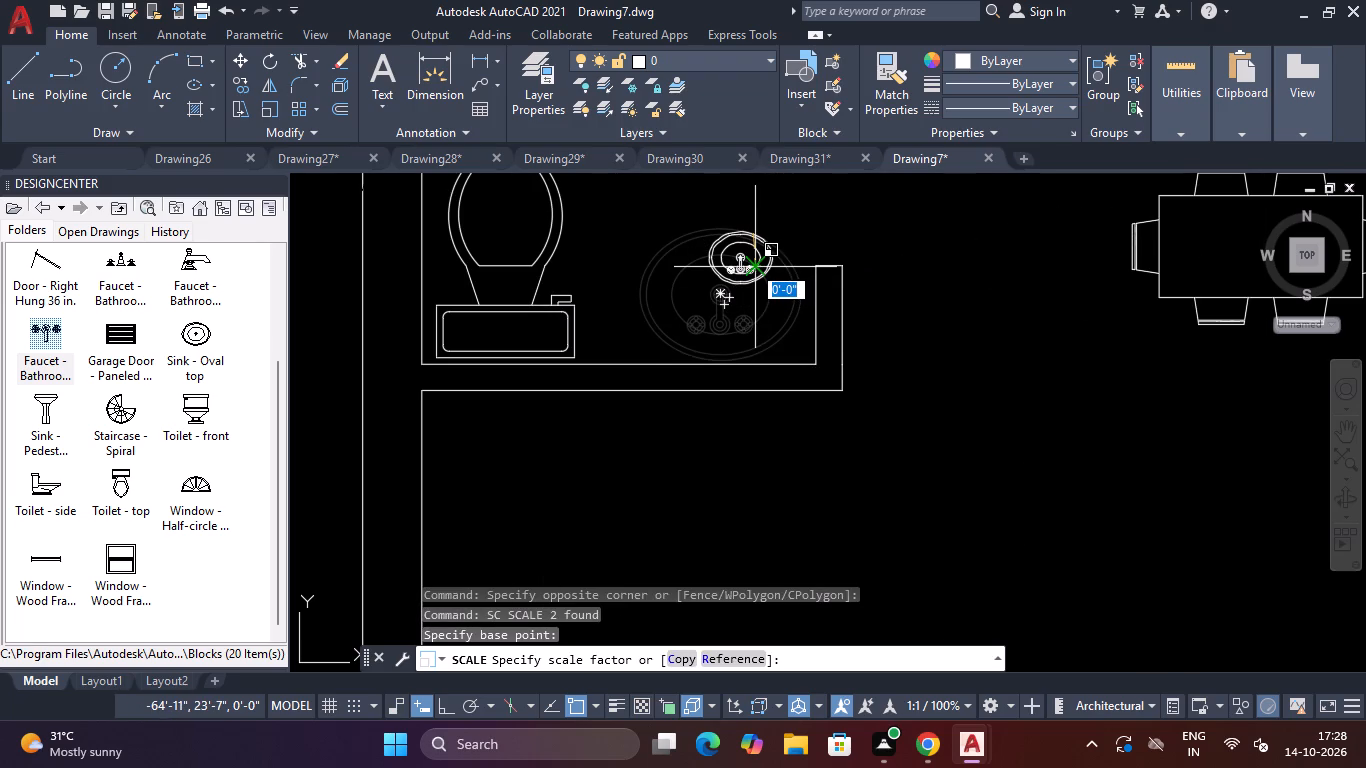
click(750, 267)
Move the reduced sink and faucet south, close to the bathroom's south wall near its south-east corner.
drag(772, 217, 764, 227)
click(734, 281)
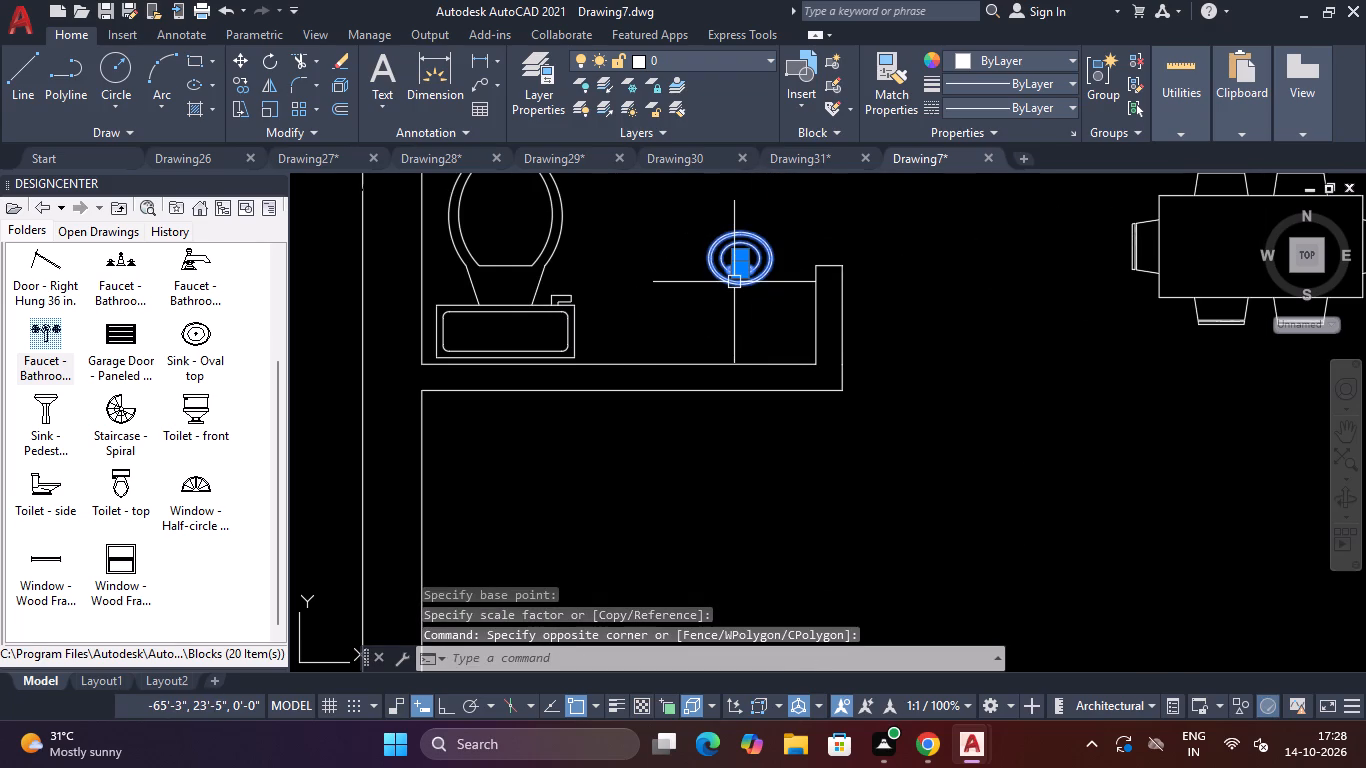
text(M)
key(space)
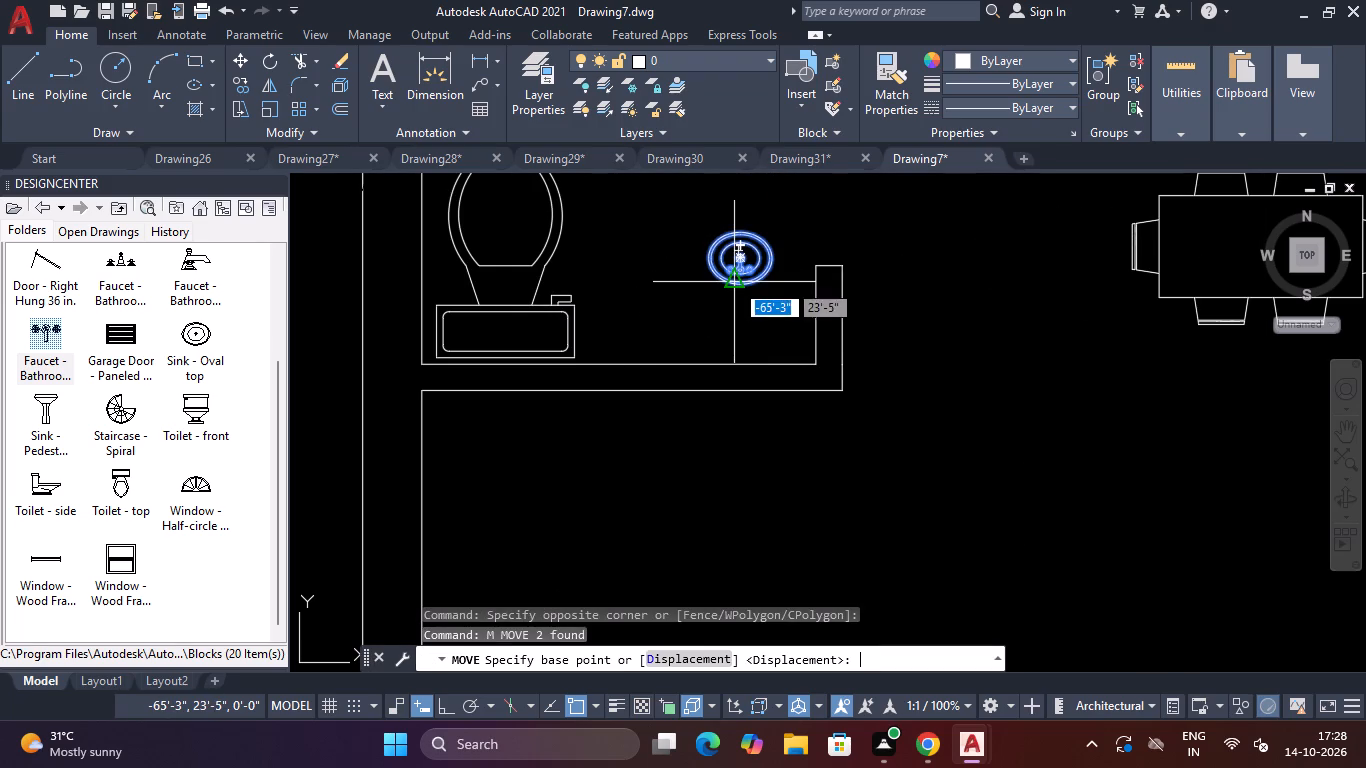
click(740, 257)
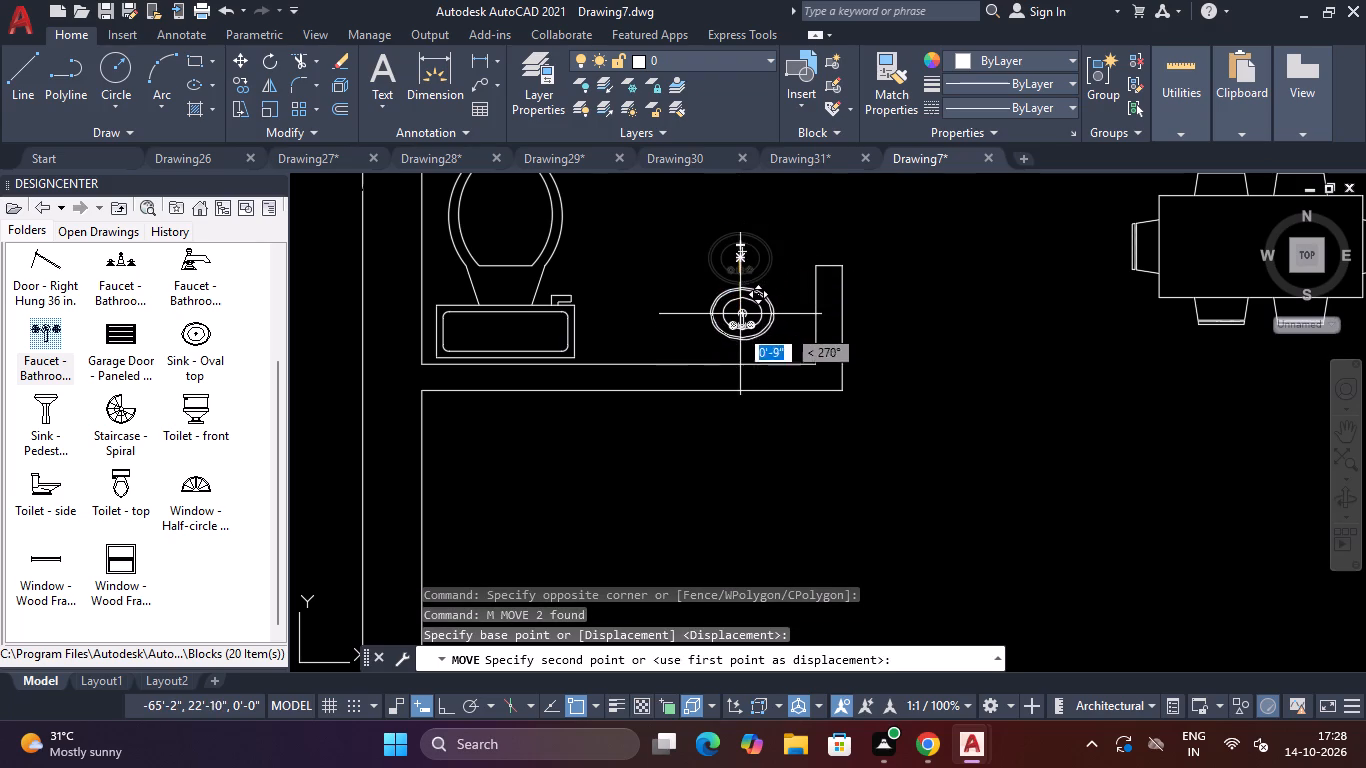
click(751, 336)
With Ortho on, draw connected lines 2' west and 6' north in the open area south of the bathroom.
scroll(754, 326, down, 6)
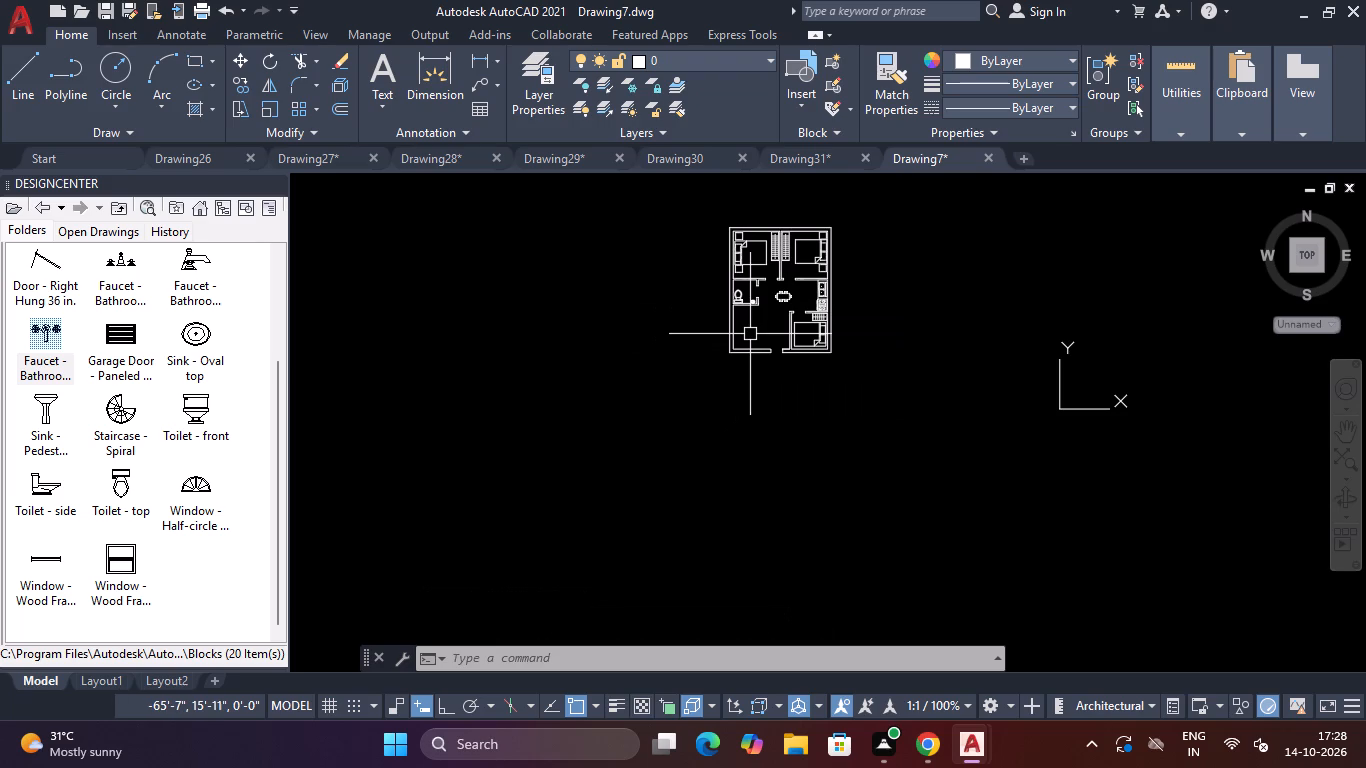
scroll(750, 334, up, 4)
scroll(750, 334, down, 2)
scroll(750, 334, up, 1)
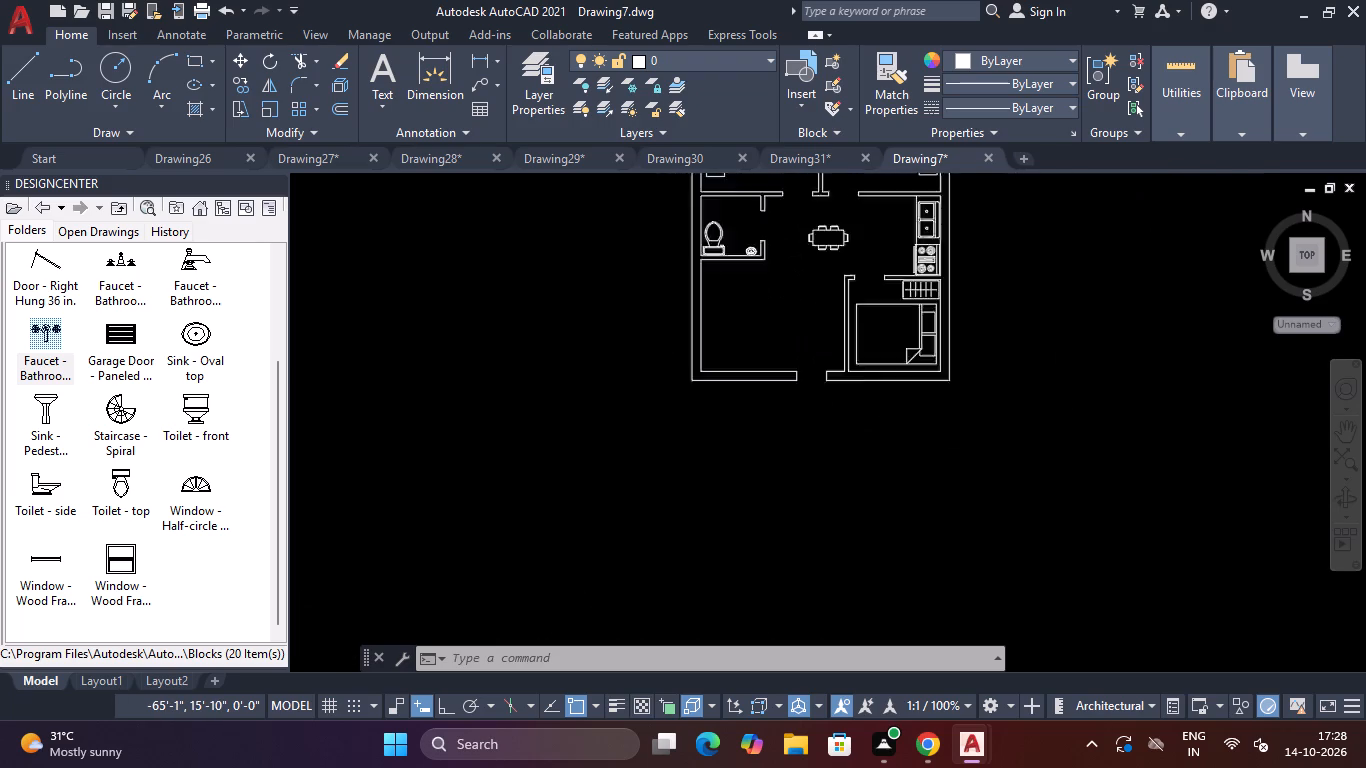
scroll(750, 334, up, 1)
scroll(750, 334, down, 2)
key(Escape)
text(L)
key(space)
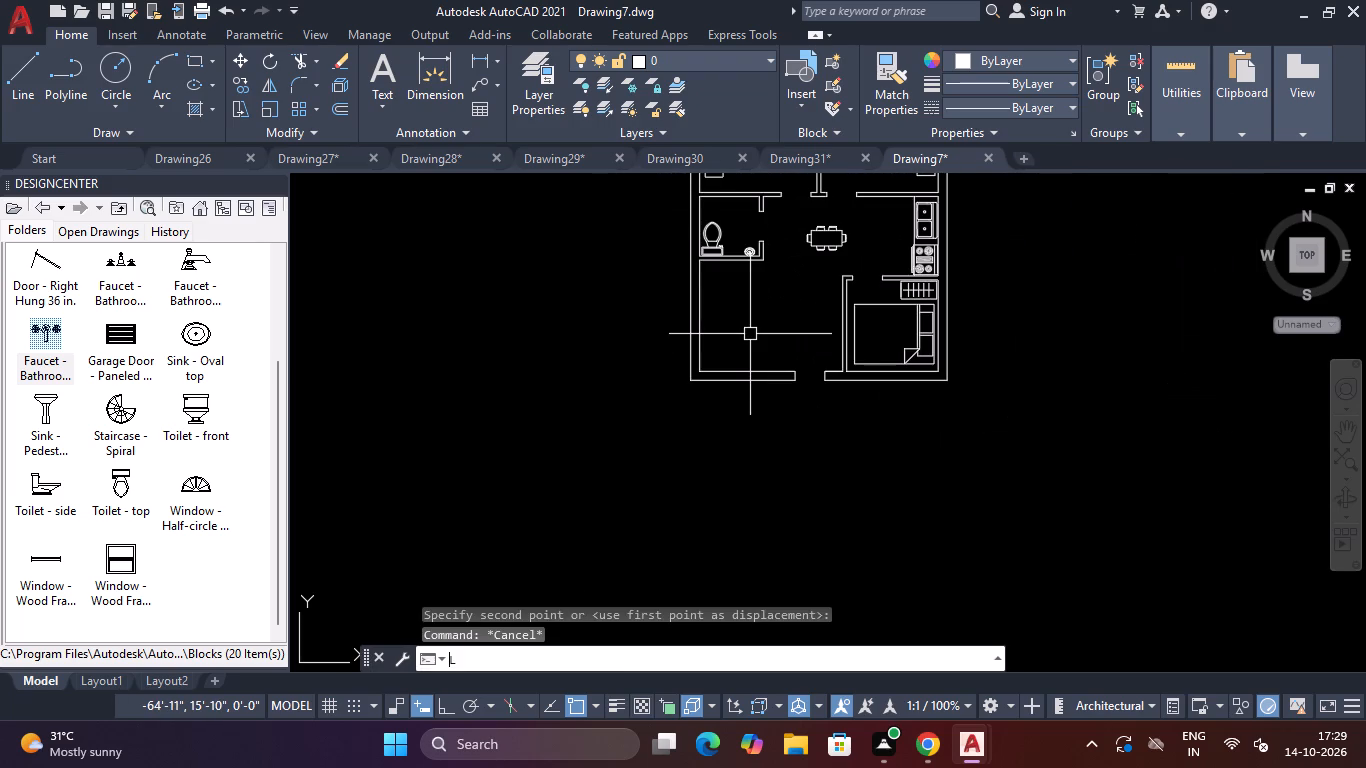
scroll(744, 343, up, 1)
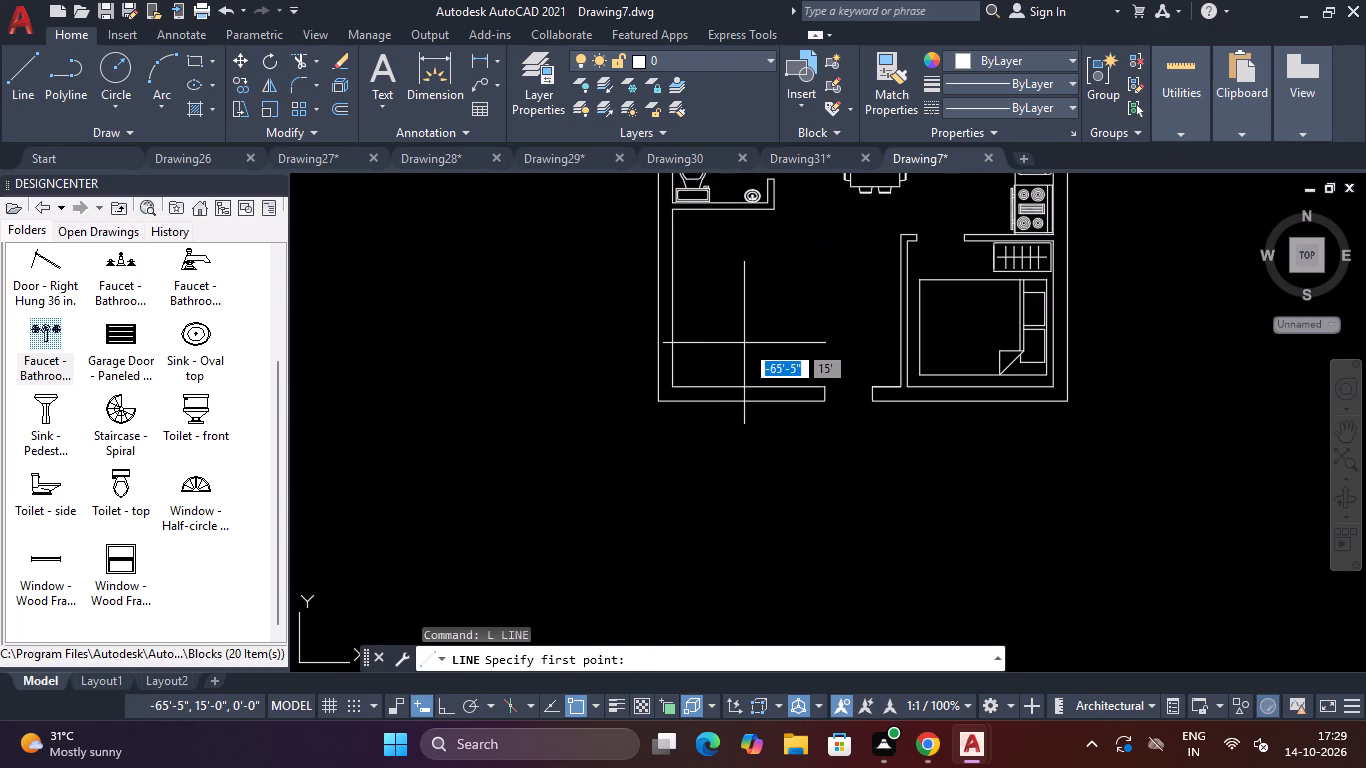
click(756, 345)
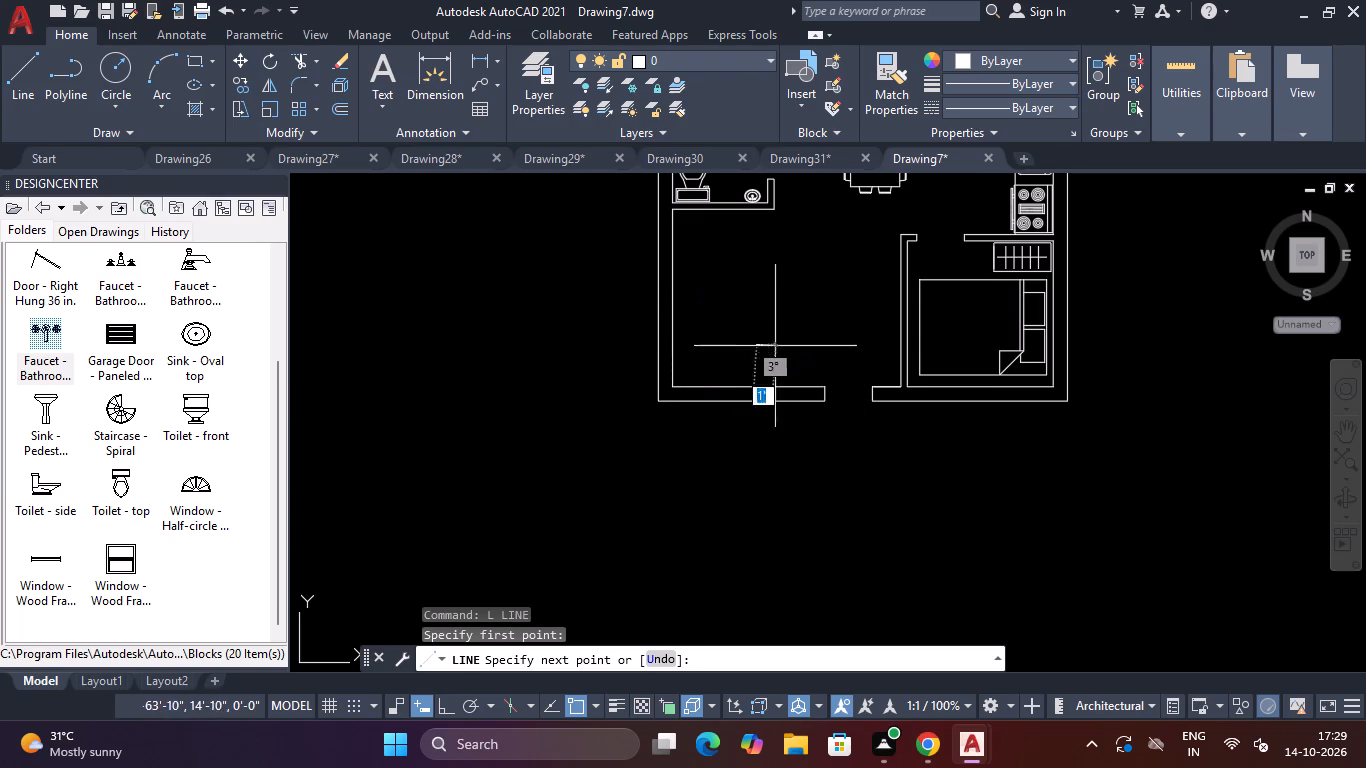
key(F8)
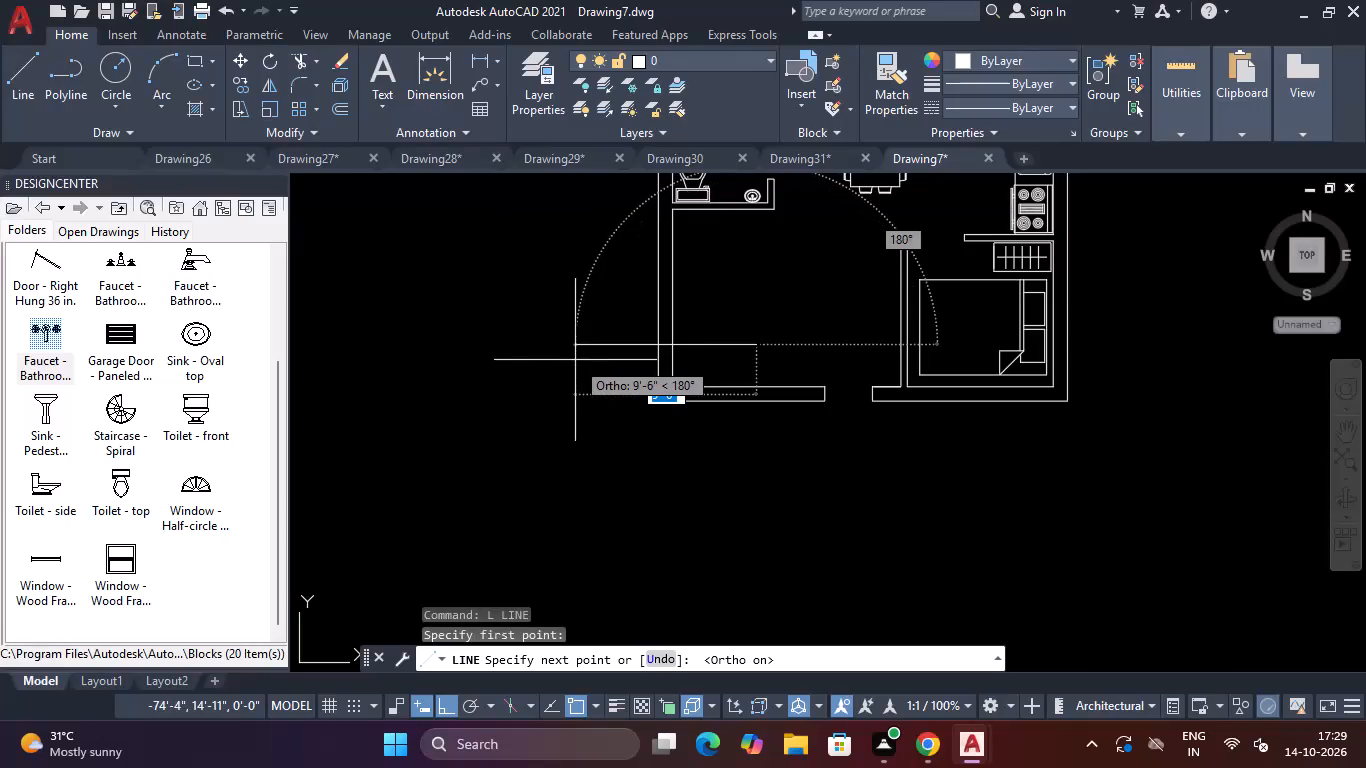
text(2')
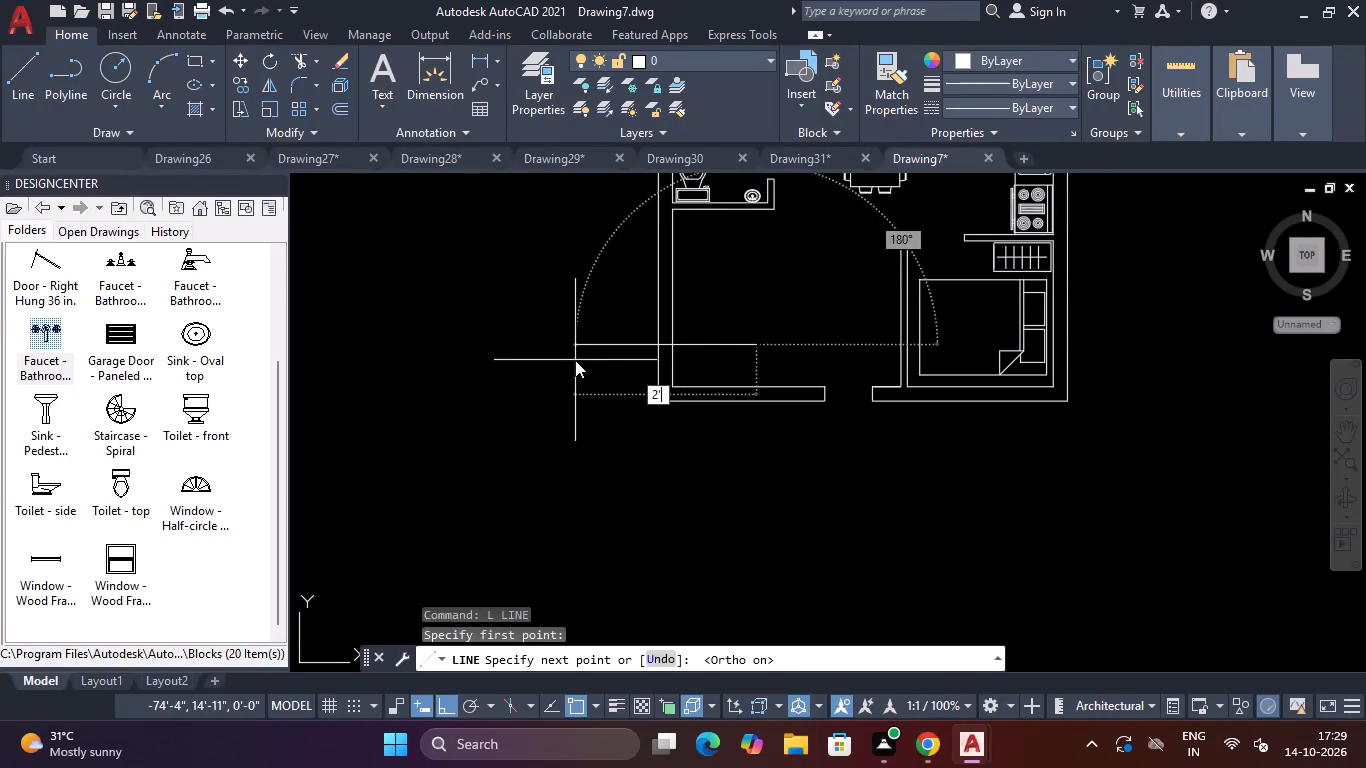
key(Return)
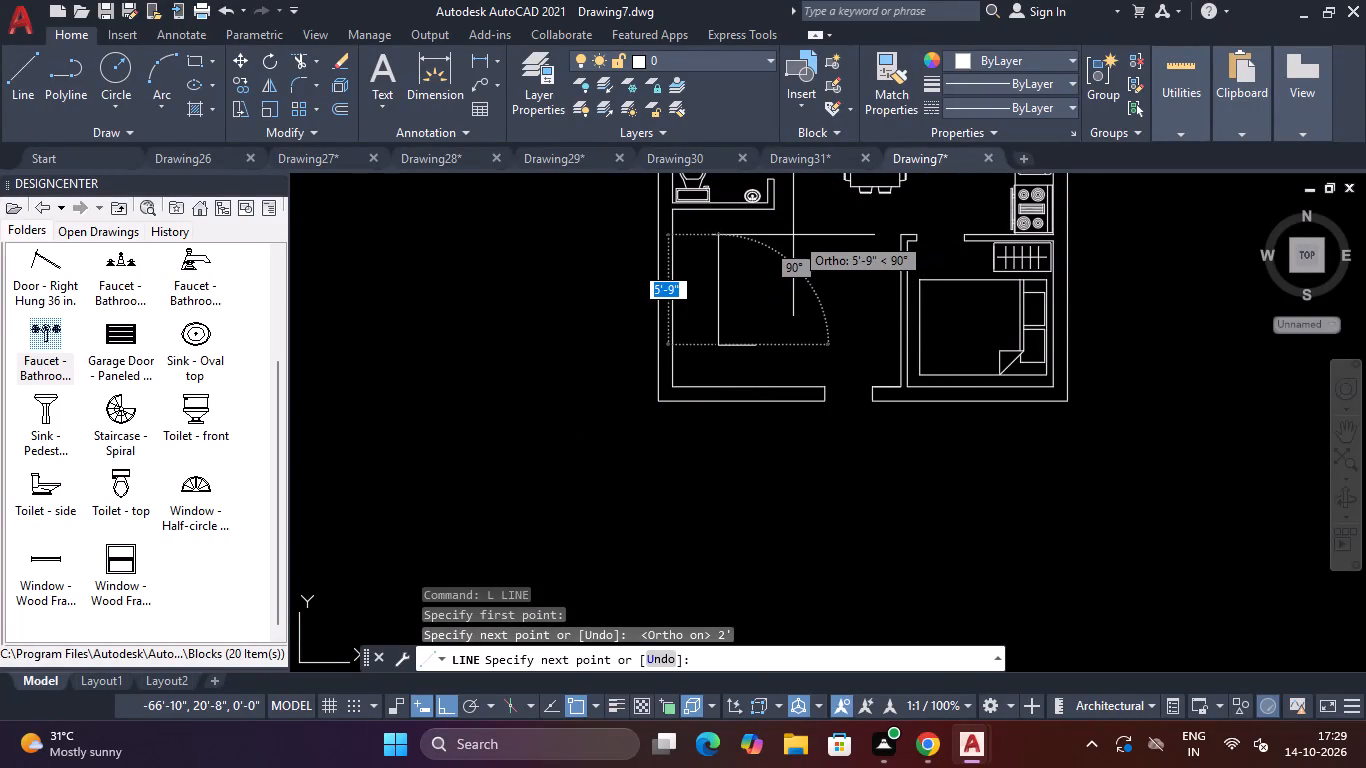
text(6')
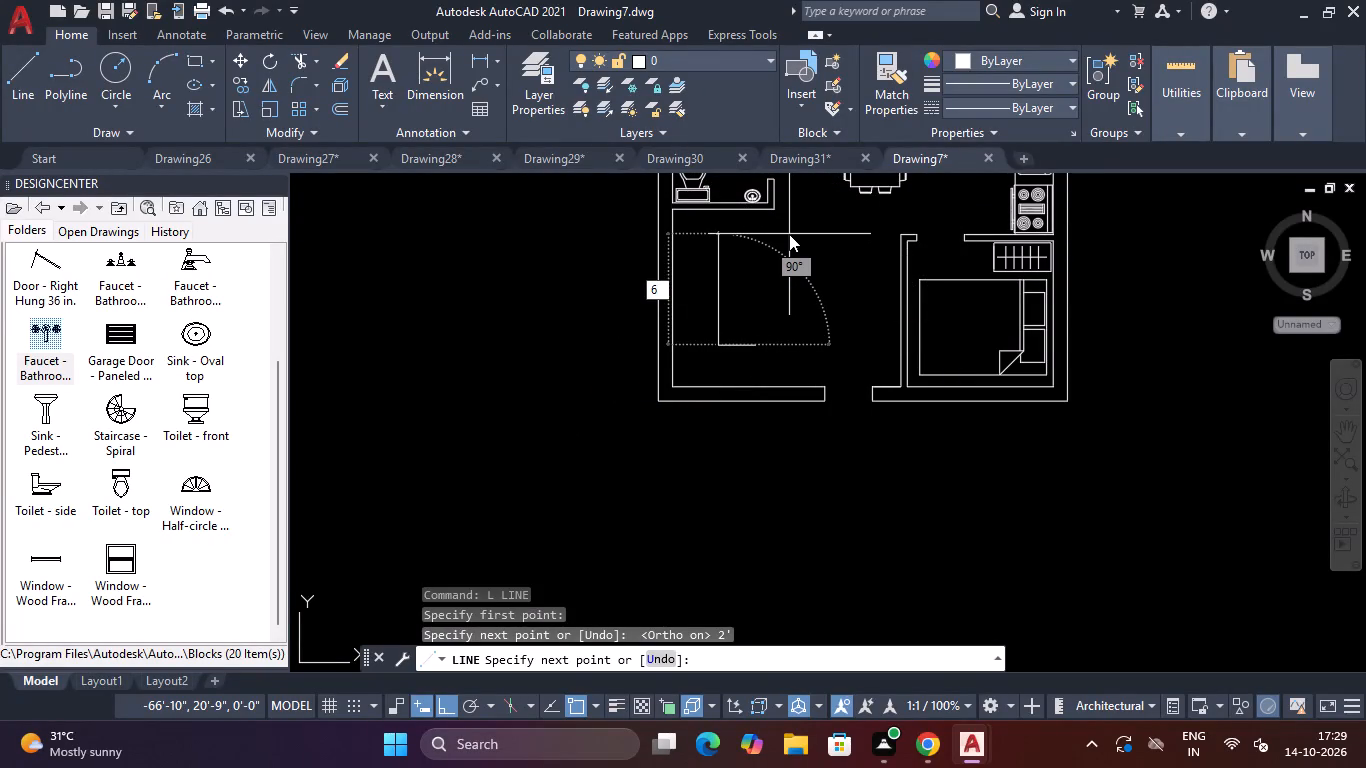
key(Return)
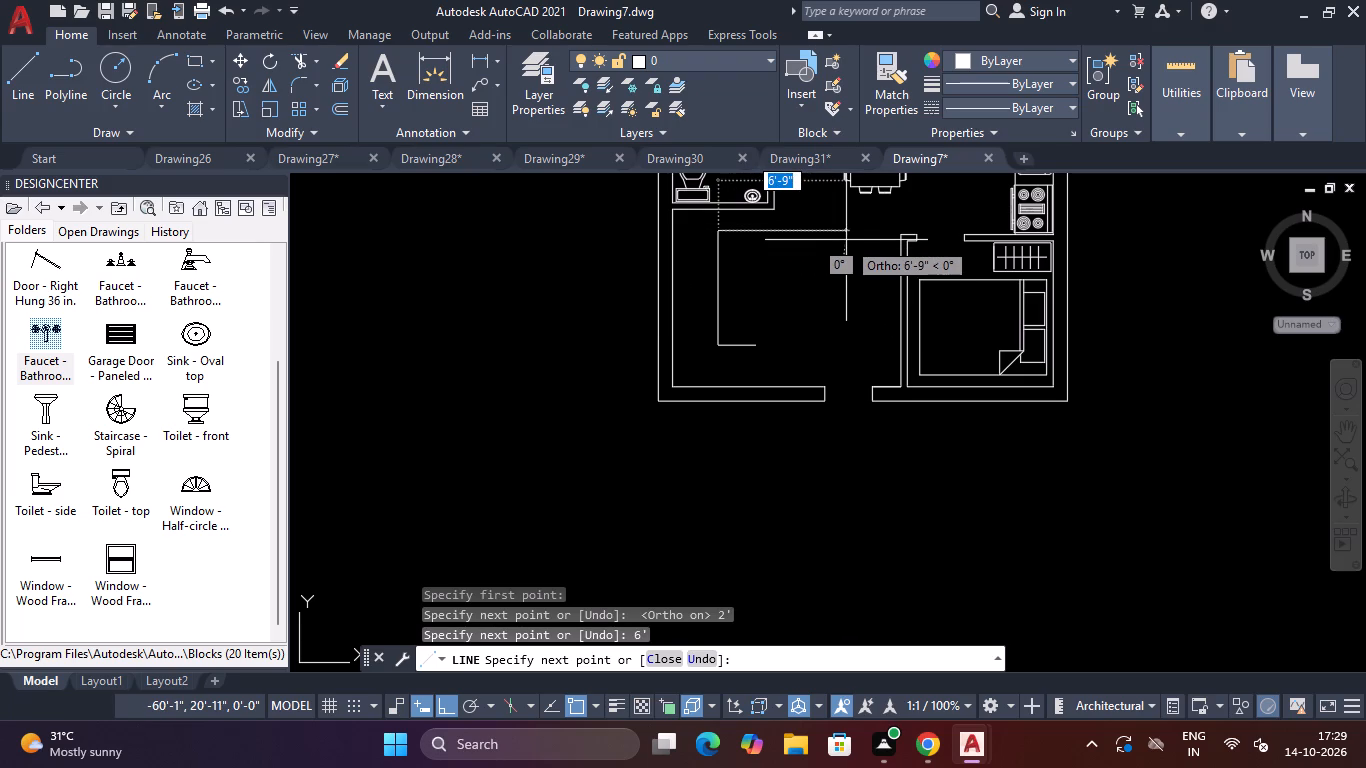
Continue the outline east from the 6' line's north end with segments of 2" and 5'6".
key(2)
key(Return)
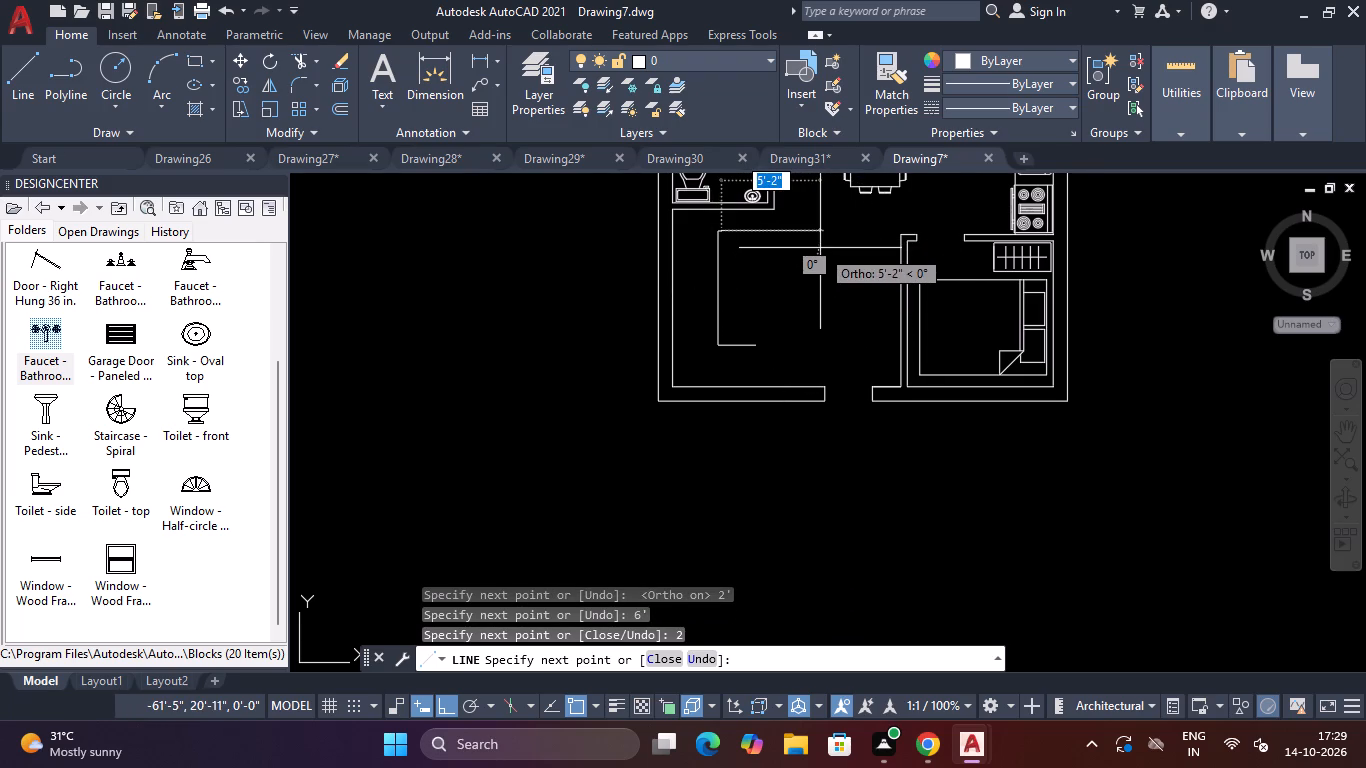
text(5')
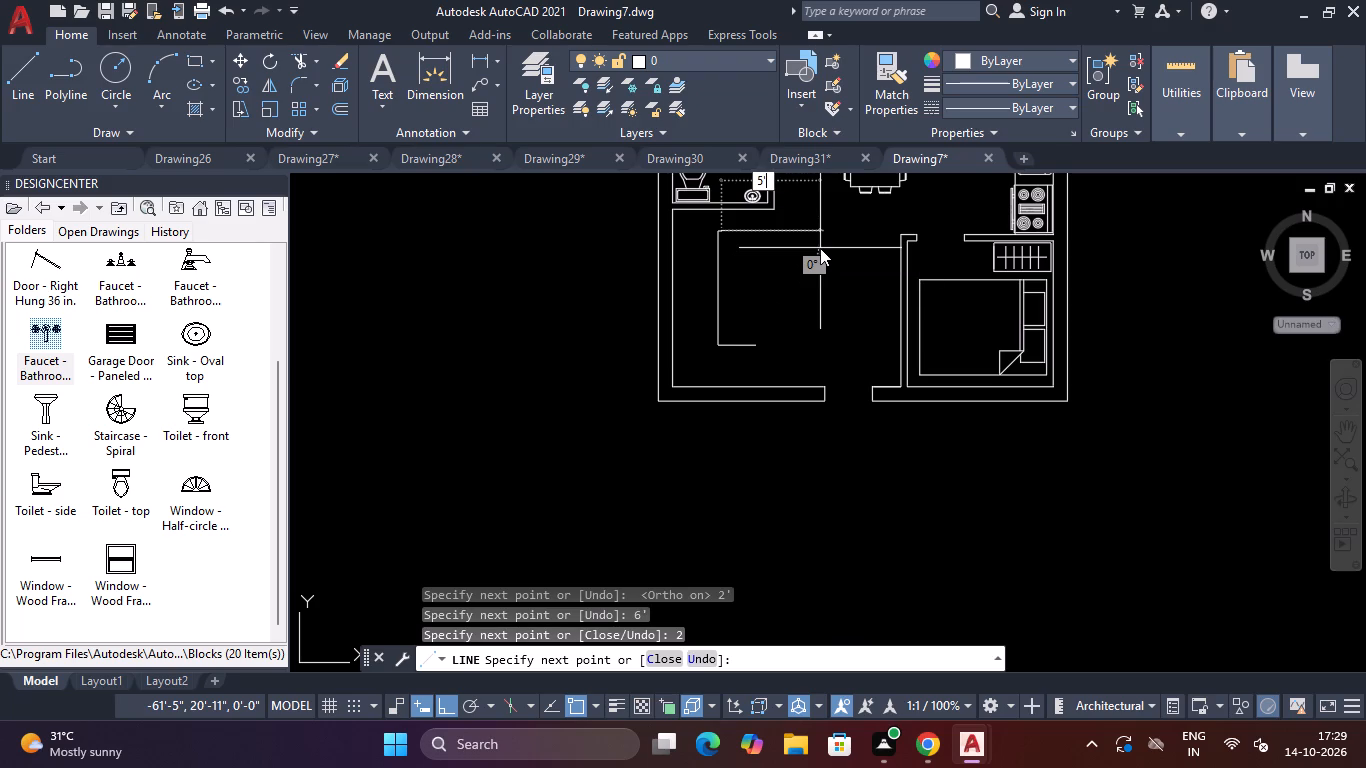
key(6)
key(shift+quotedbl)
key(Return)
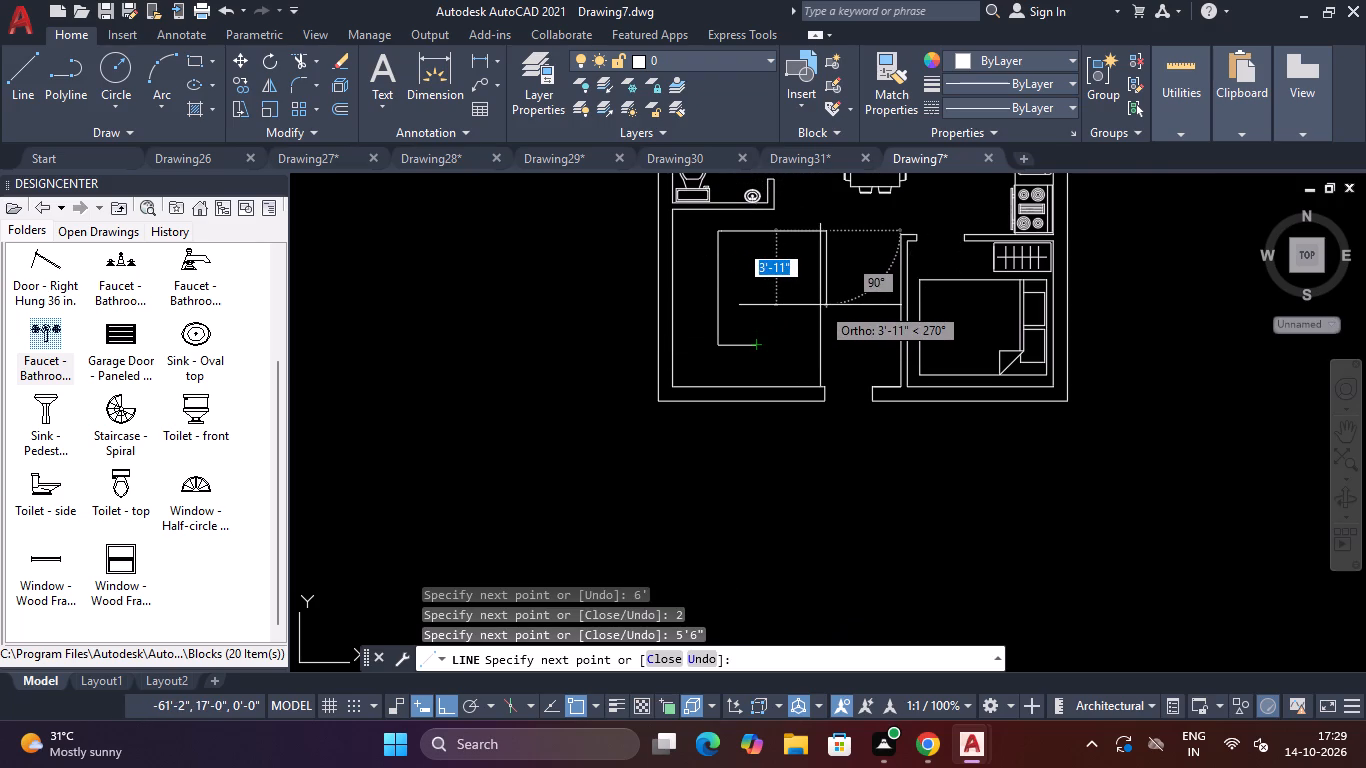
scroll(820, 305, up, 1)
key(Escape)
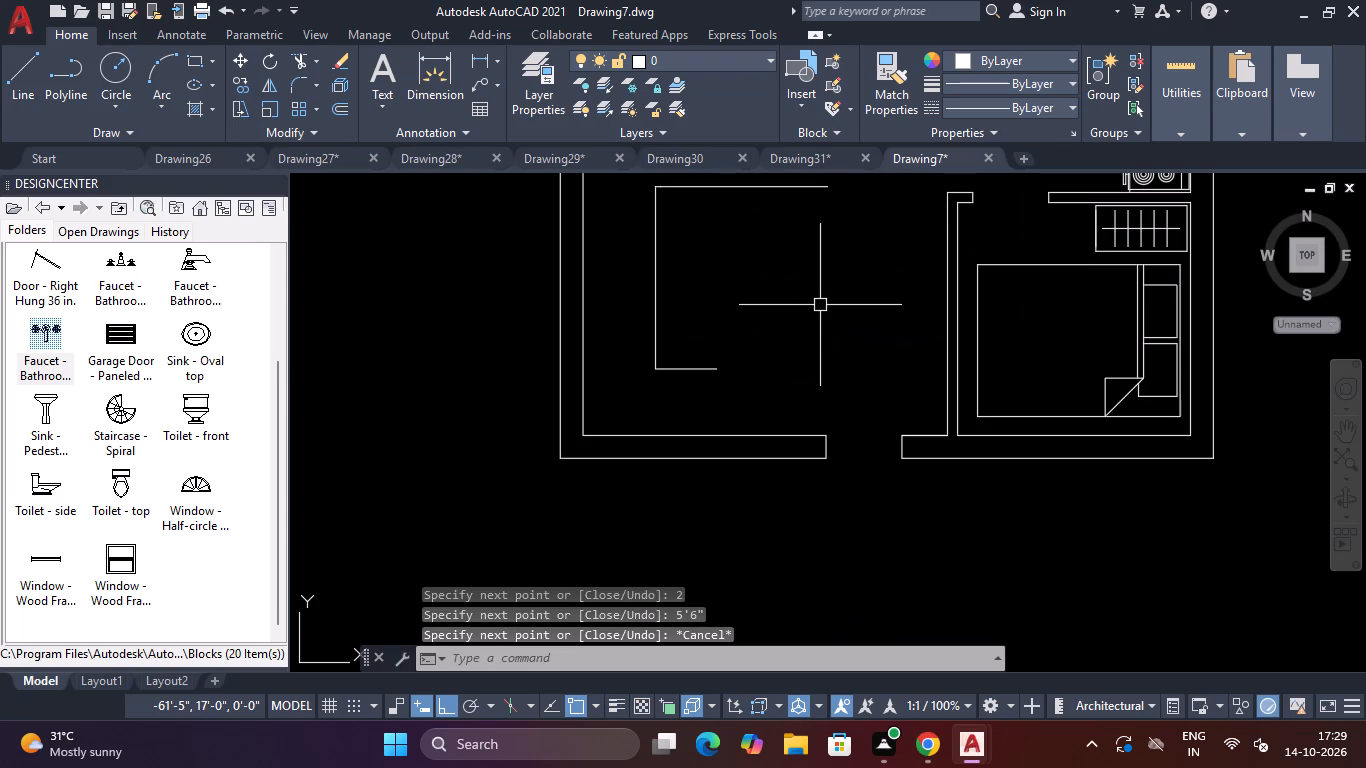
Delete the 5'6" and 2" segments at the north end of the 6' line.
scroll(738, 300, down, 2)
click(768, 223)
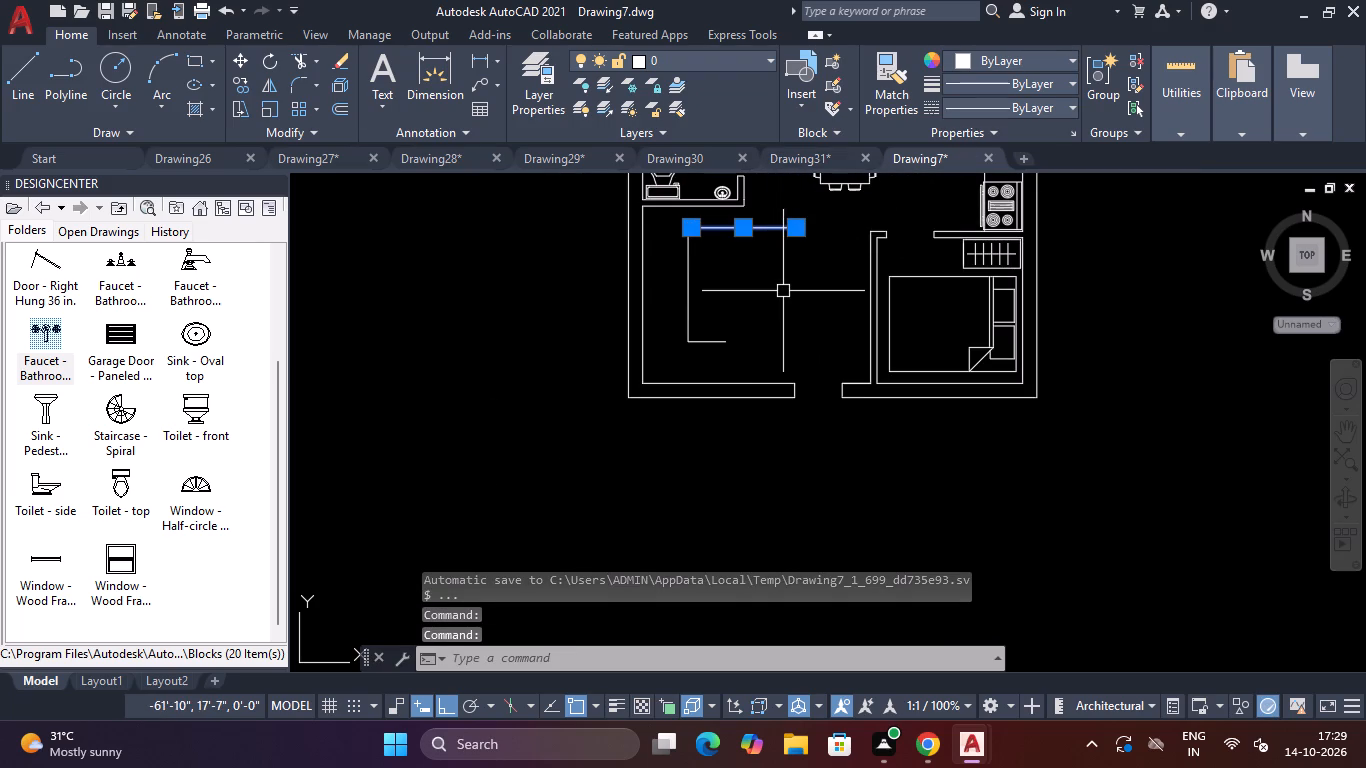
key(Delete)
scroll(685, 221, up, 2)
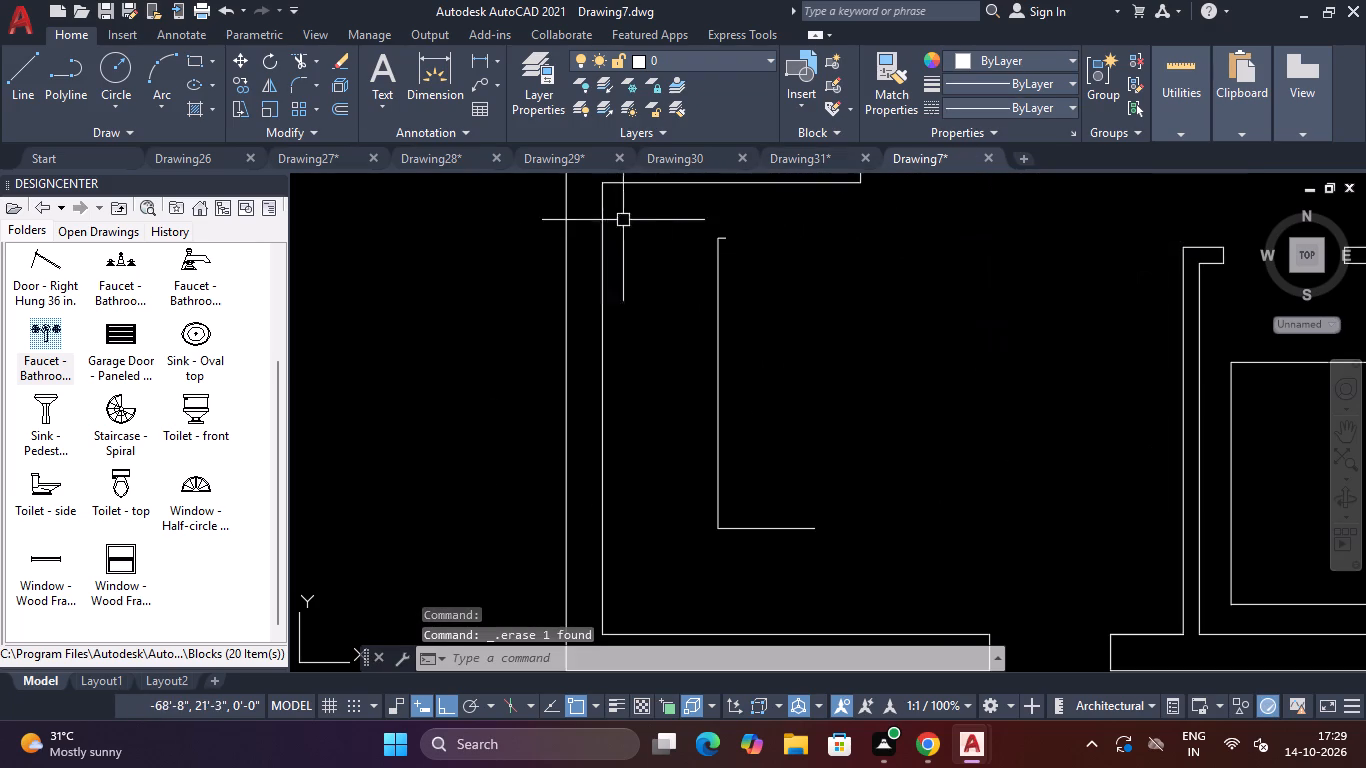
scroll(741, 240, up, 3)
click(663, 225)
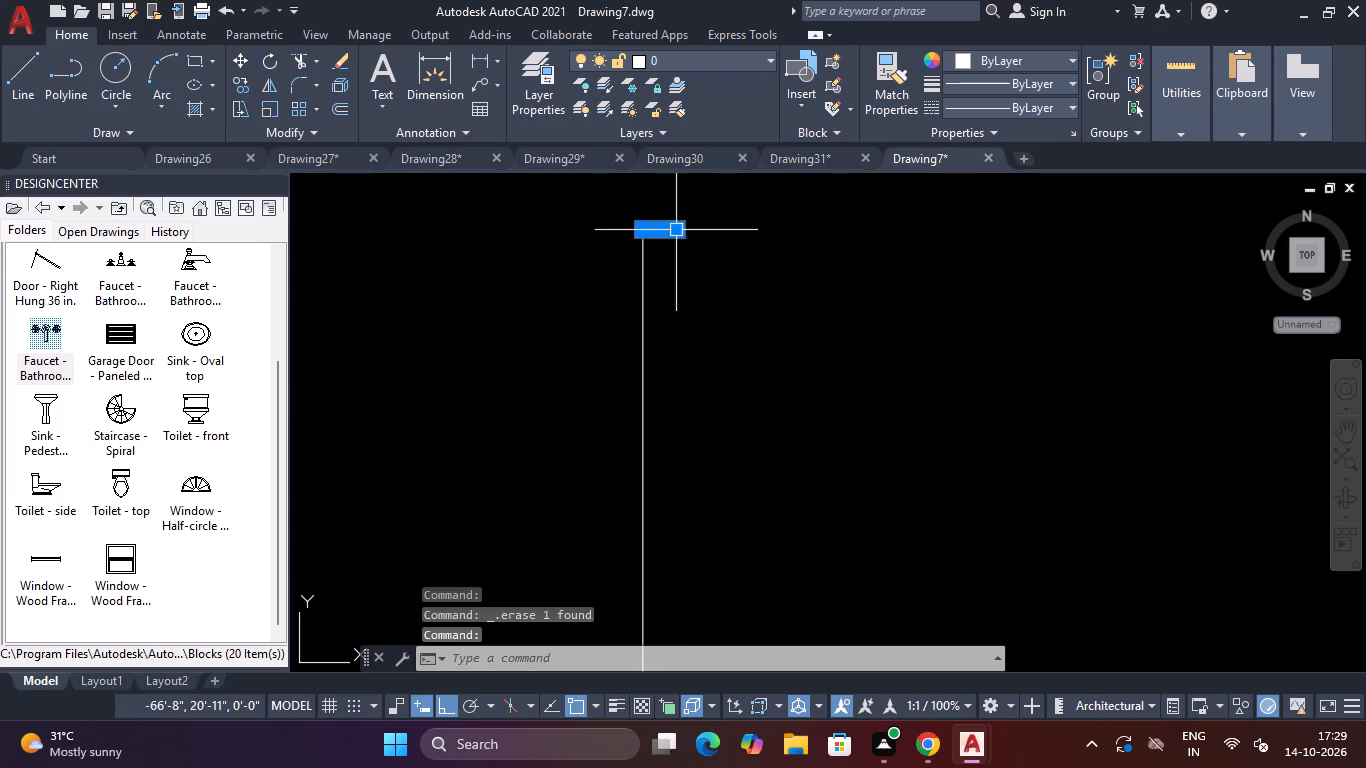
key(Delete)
From the north end of the 6' line, draw connected lines 2' east, 6" south and 1'6" west.
text(L)
key(space)
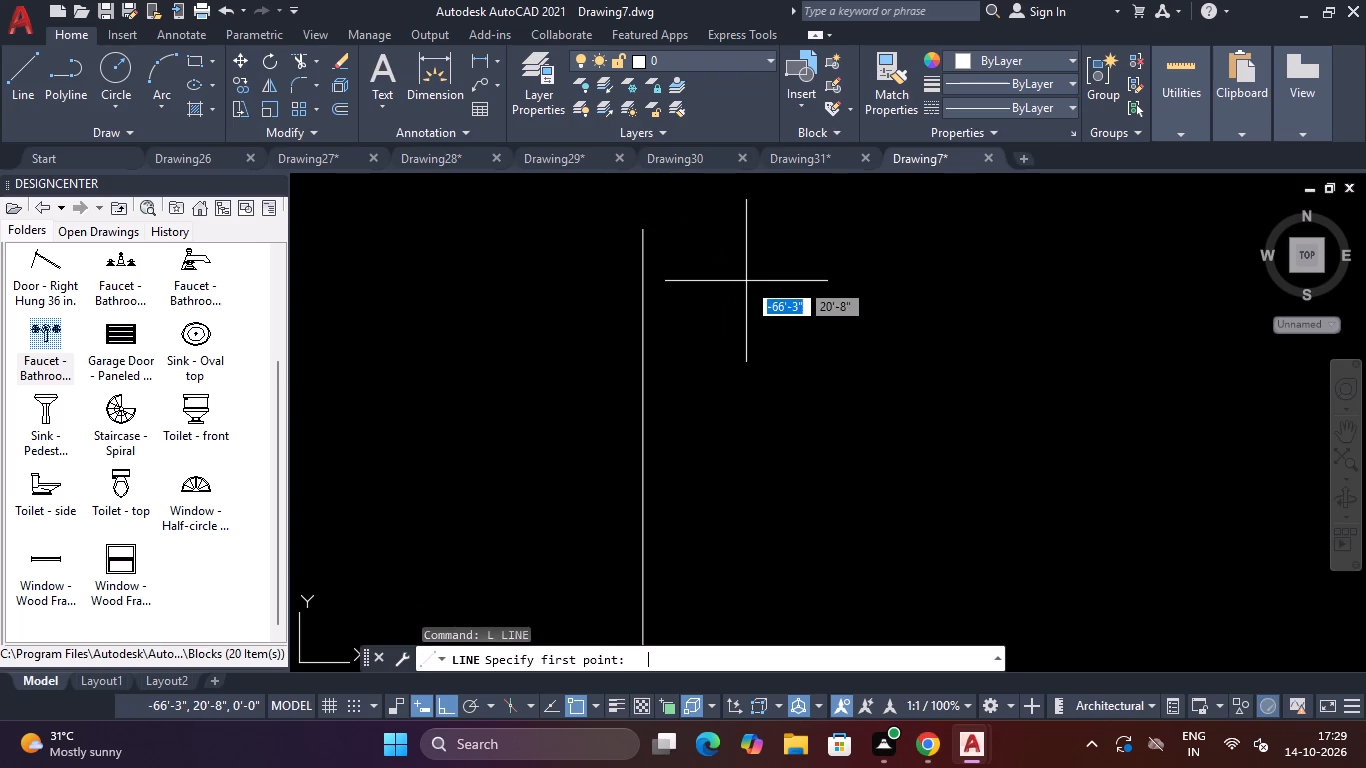
click(651, 222)
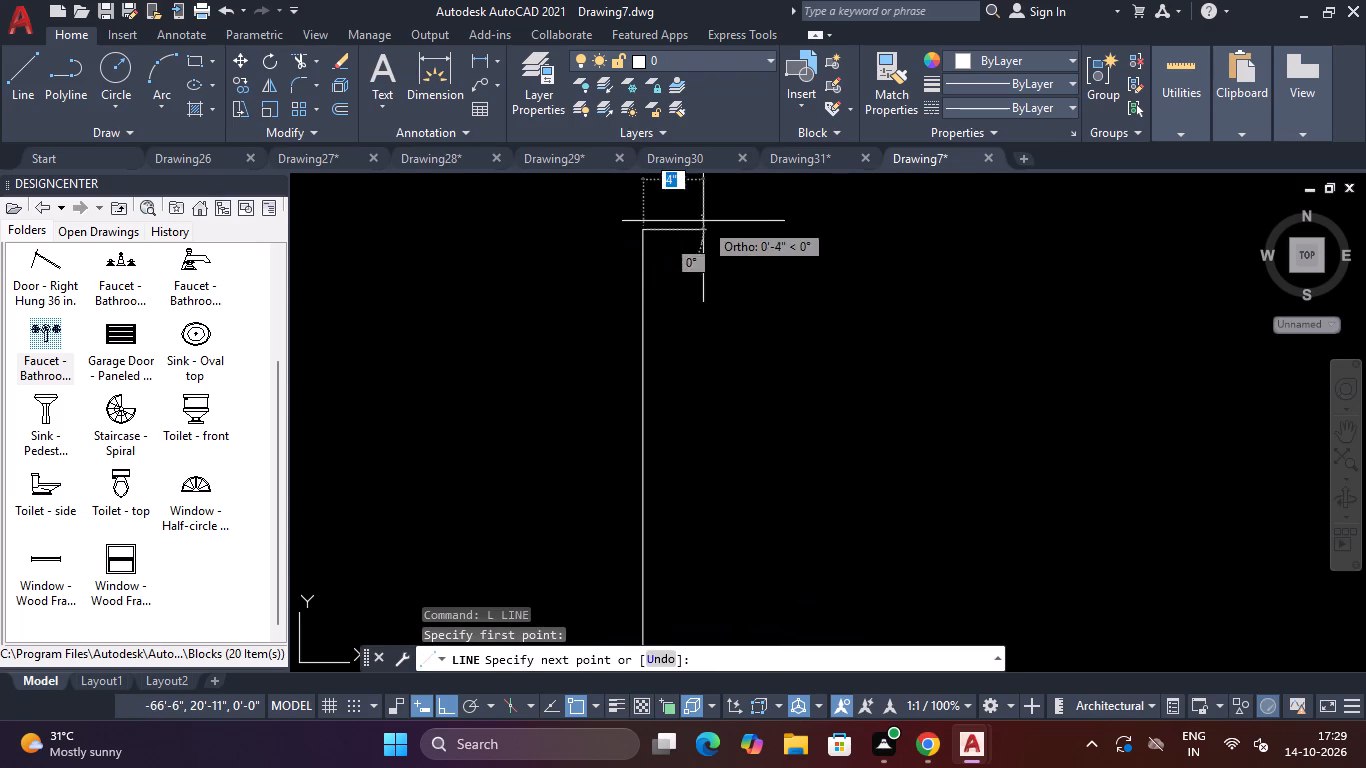
scroll(780, 215, down, 3)
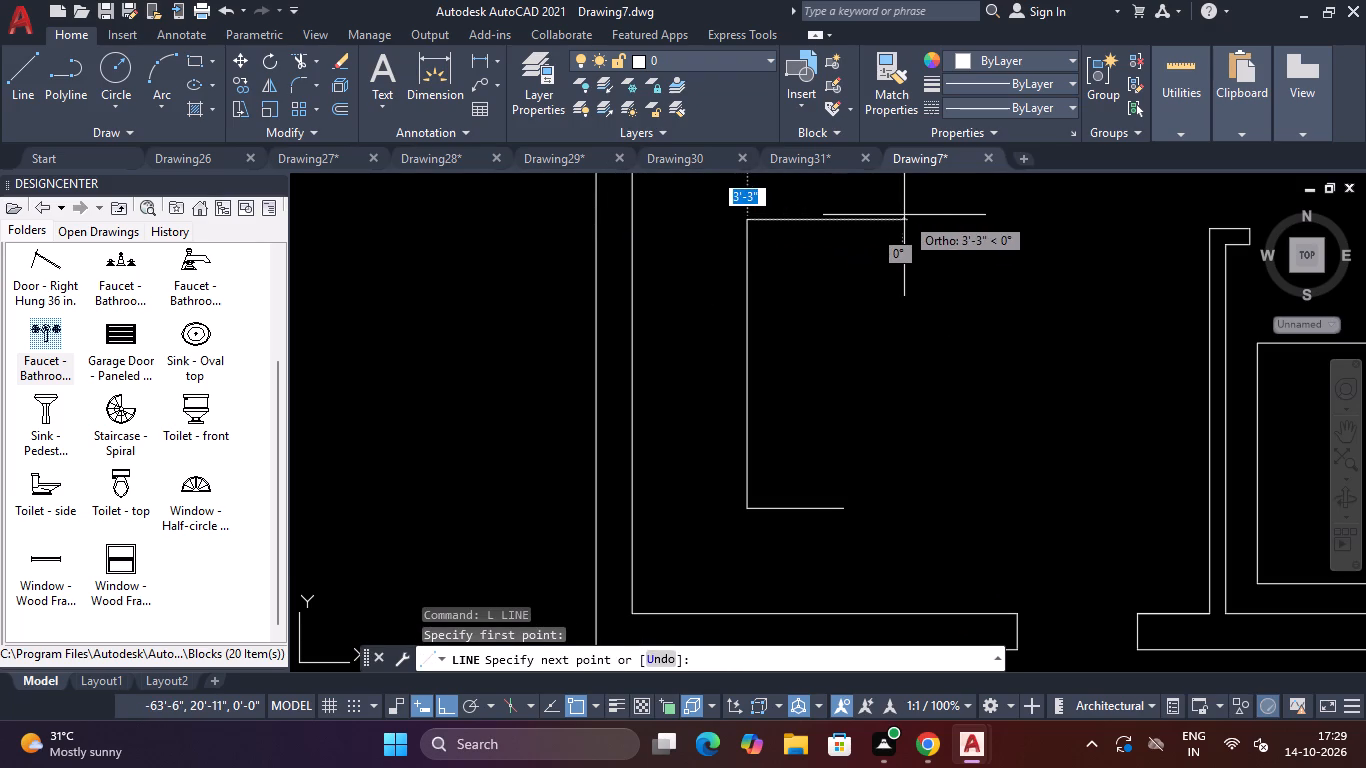
text(2')
key(Return)
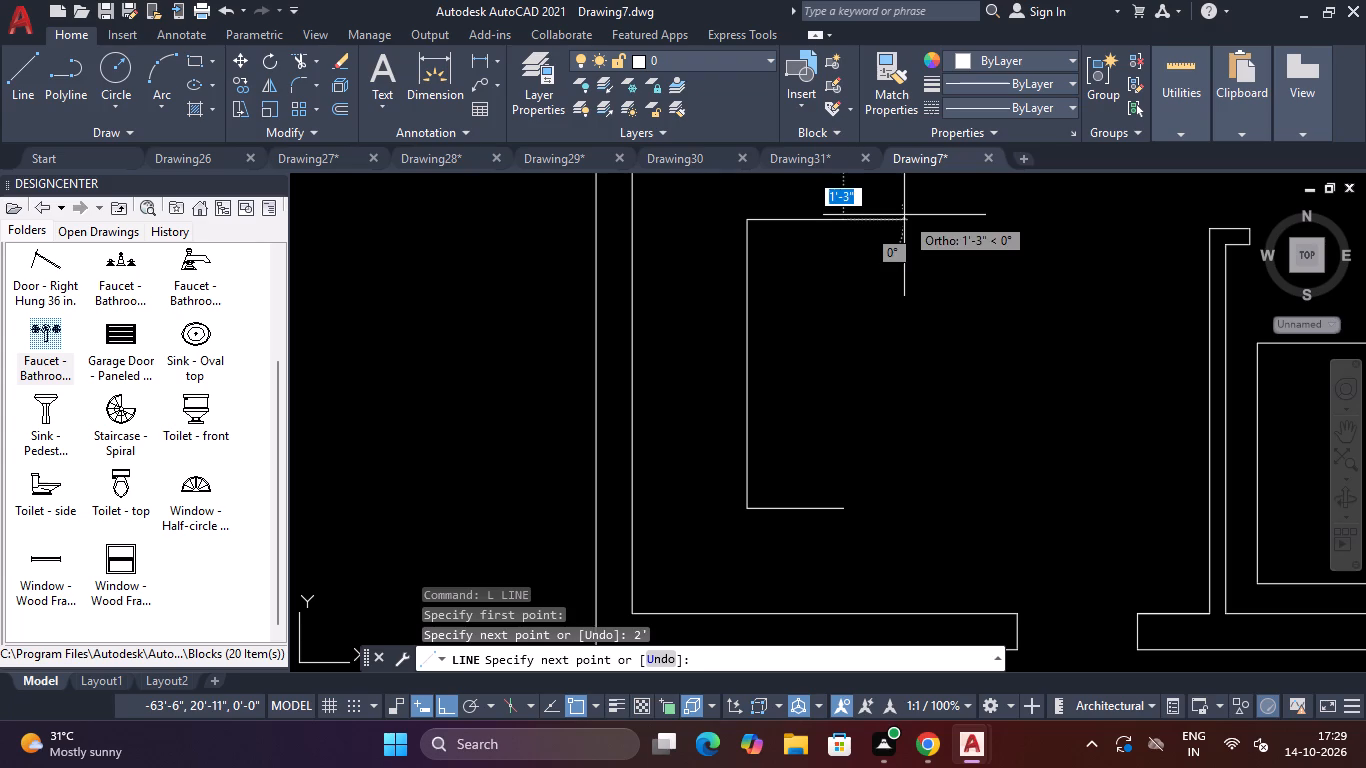
text(6")
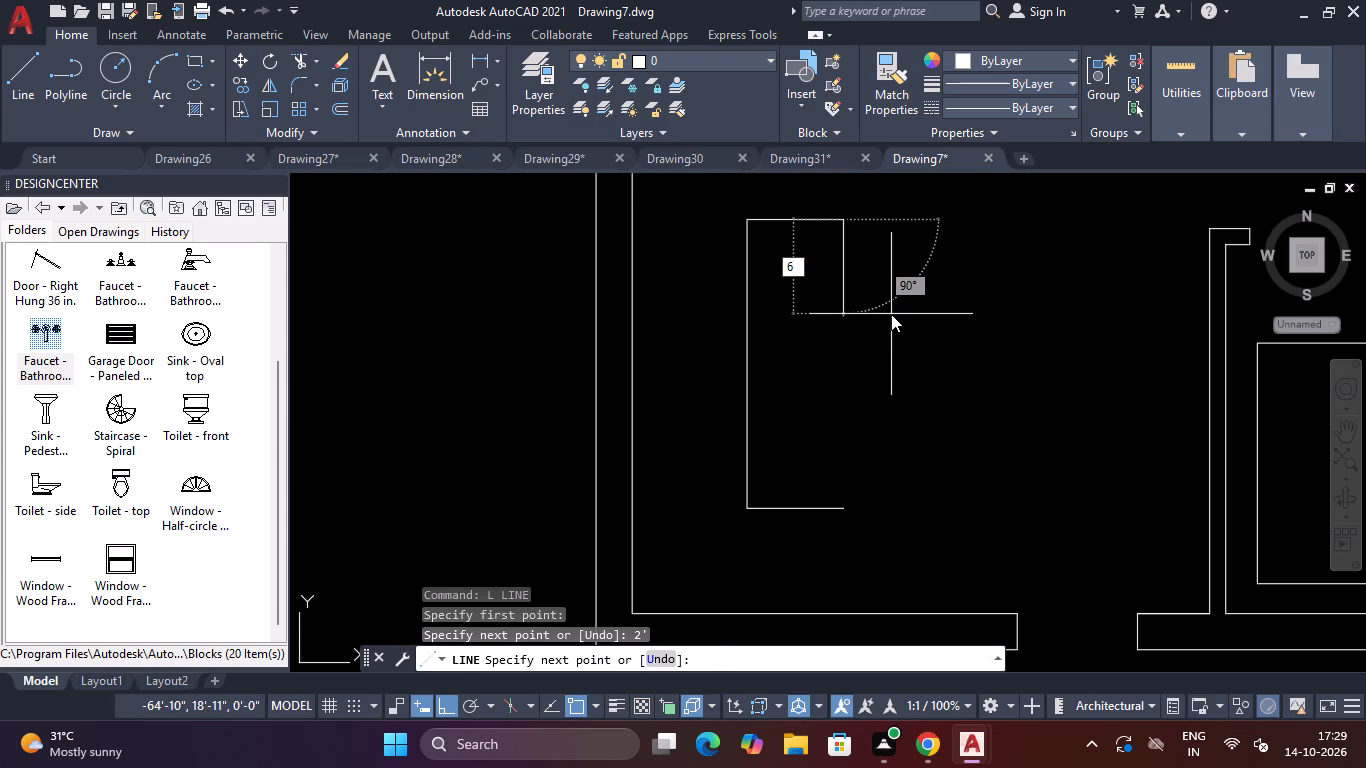
key(Return)
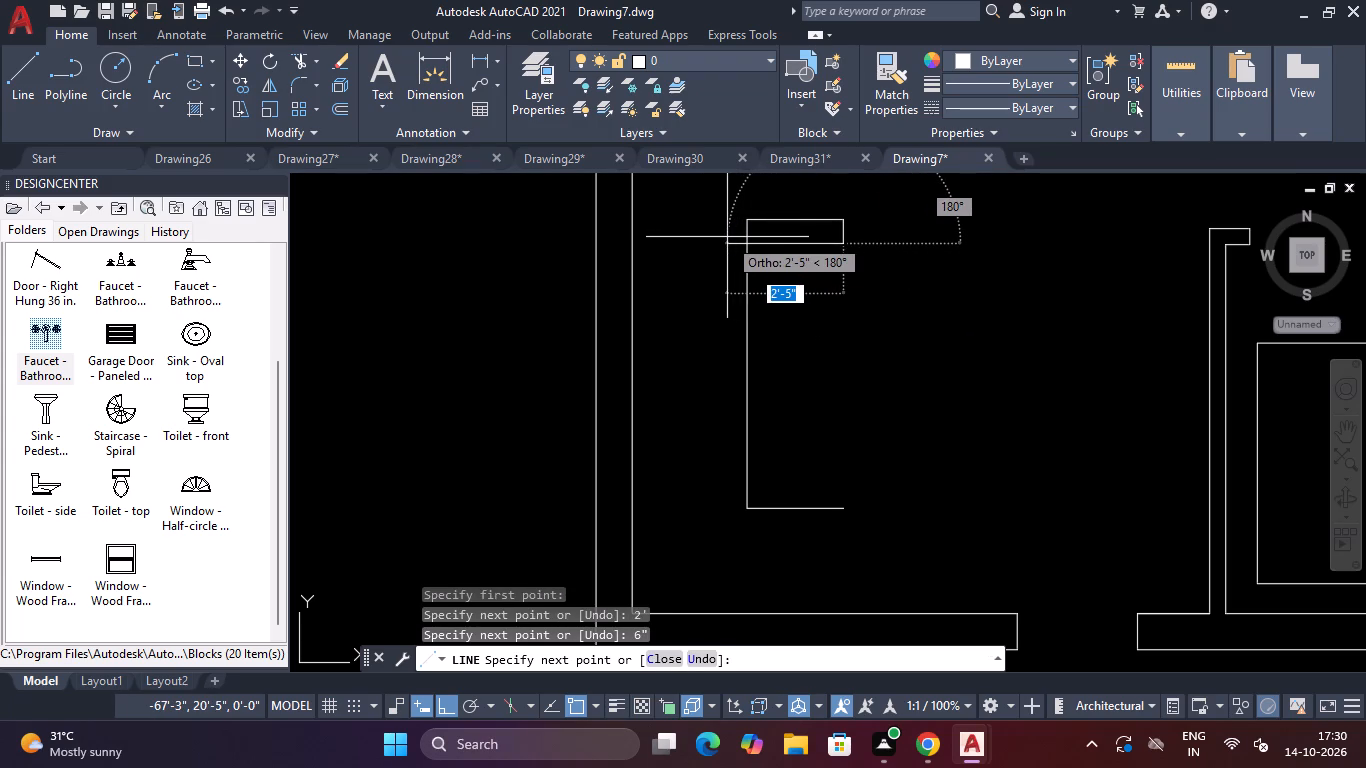
text(1')
text(6")
key(Return)
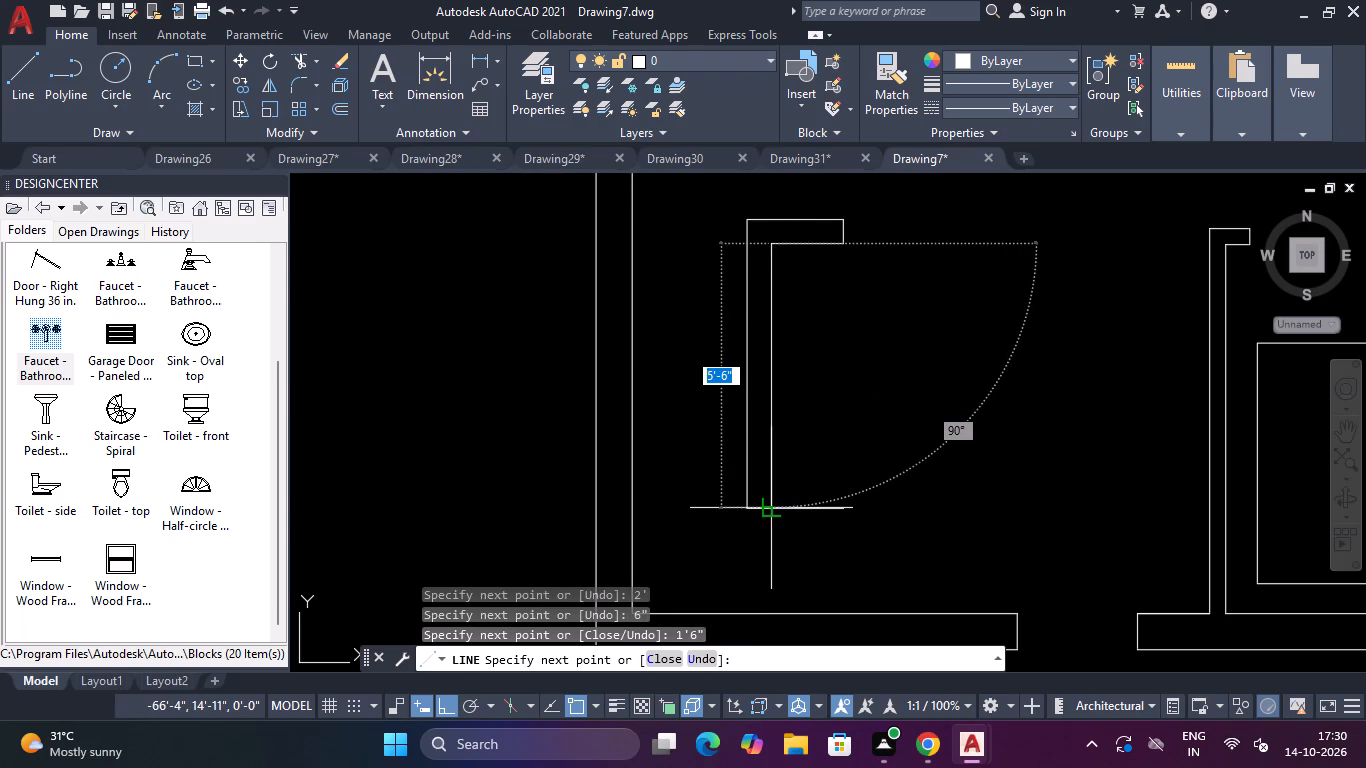
Continue the sofa outline 5' south, 1'6" east and 6" south to the east end of the 2' base line.
text(5')
key(Return)
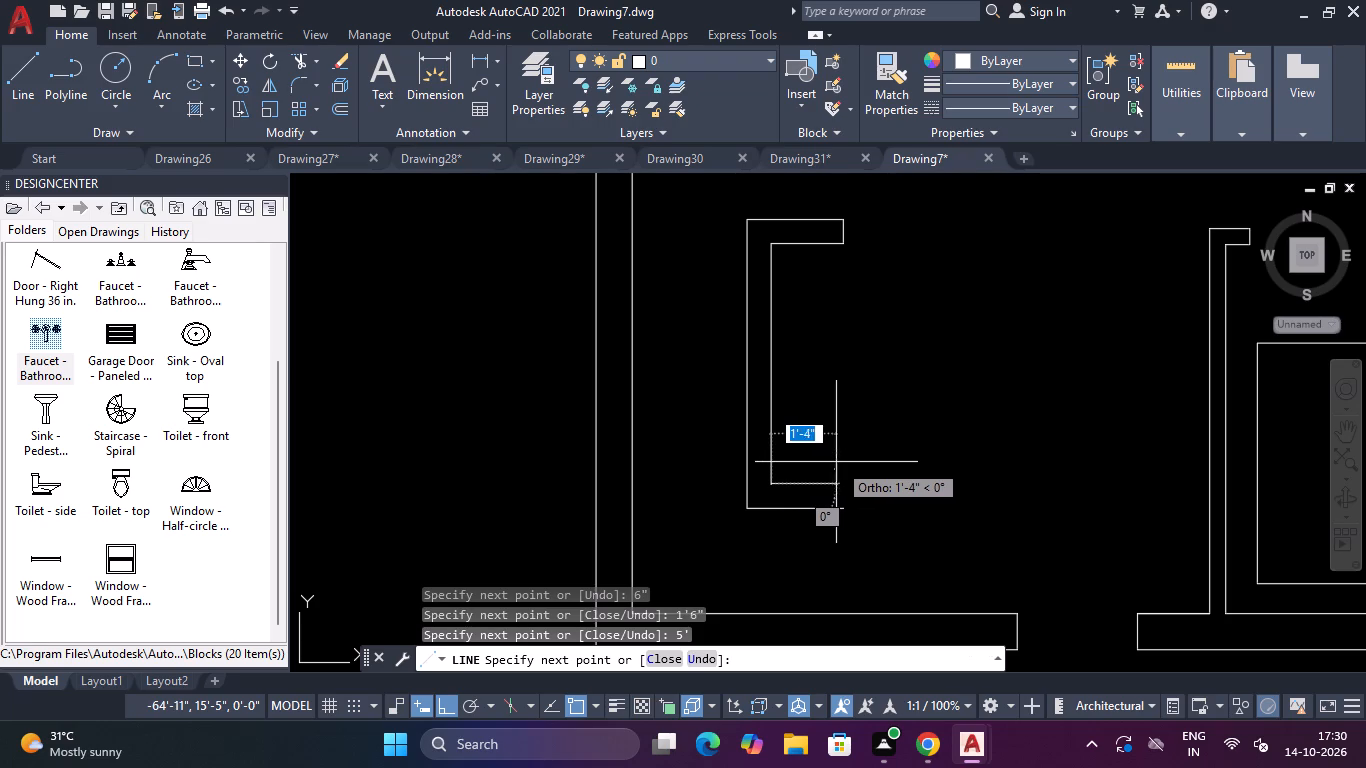
scroll(836, 462, up, 2)
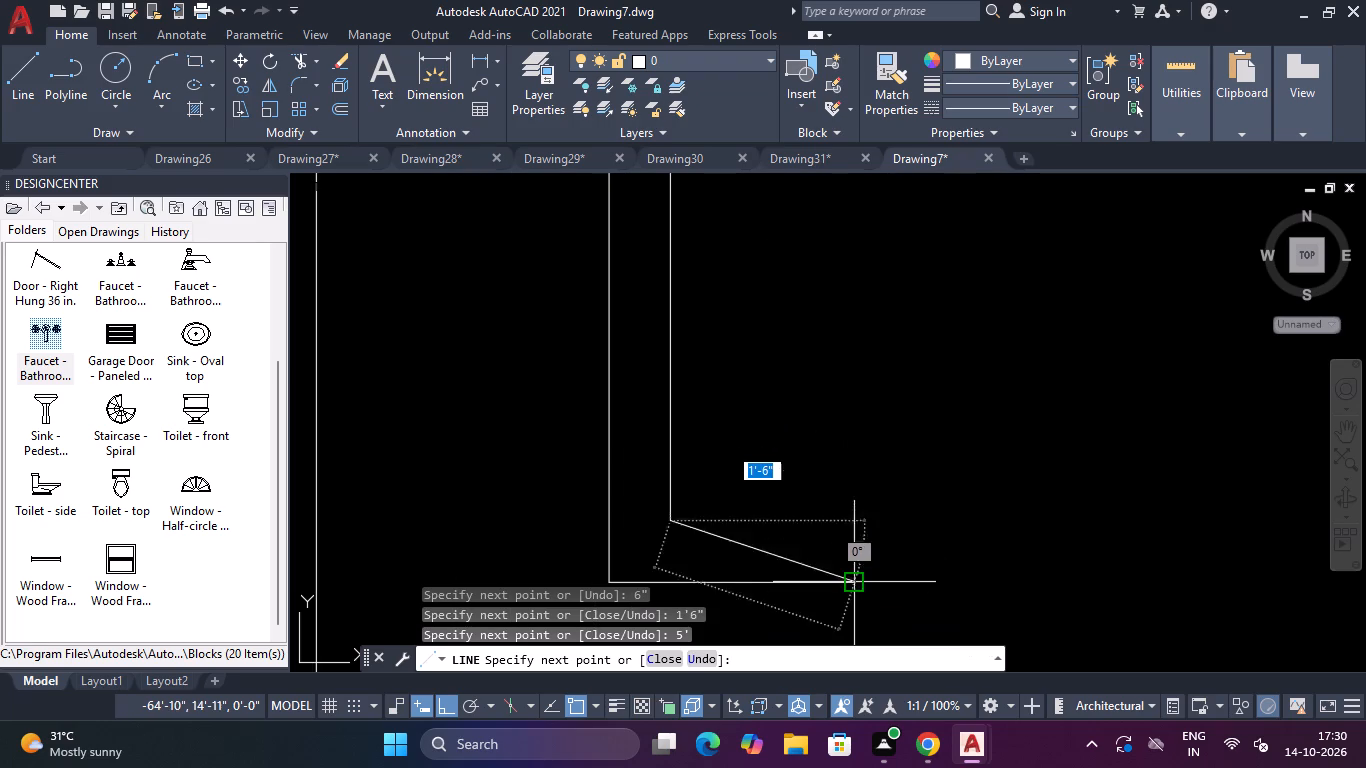
click(854, 519)
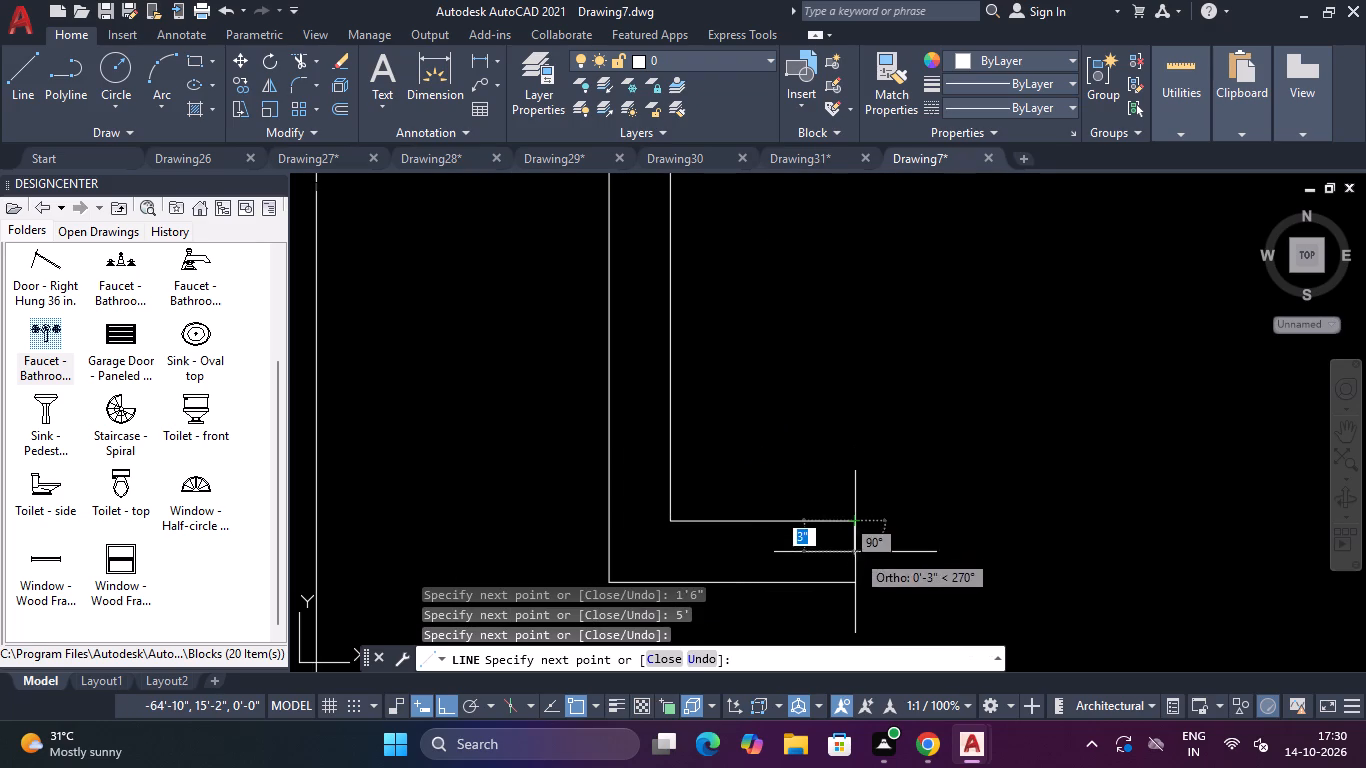
click(853, 579)
scroll(853, 579, down, 1)
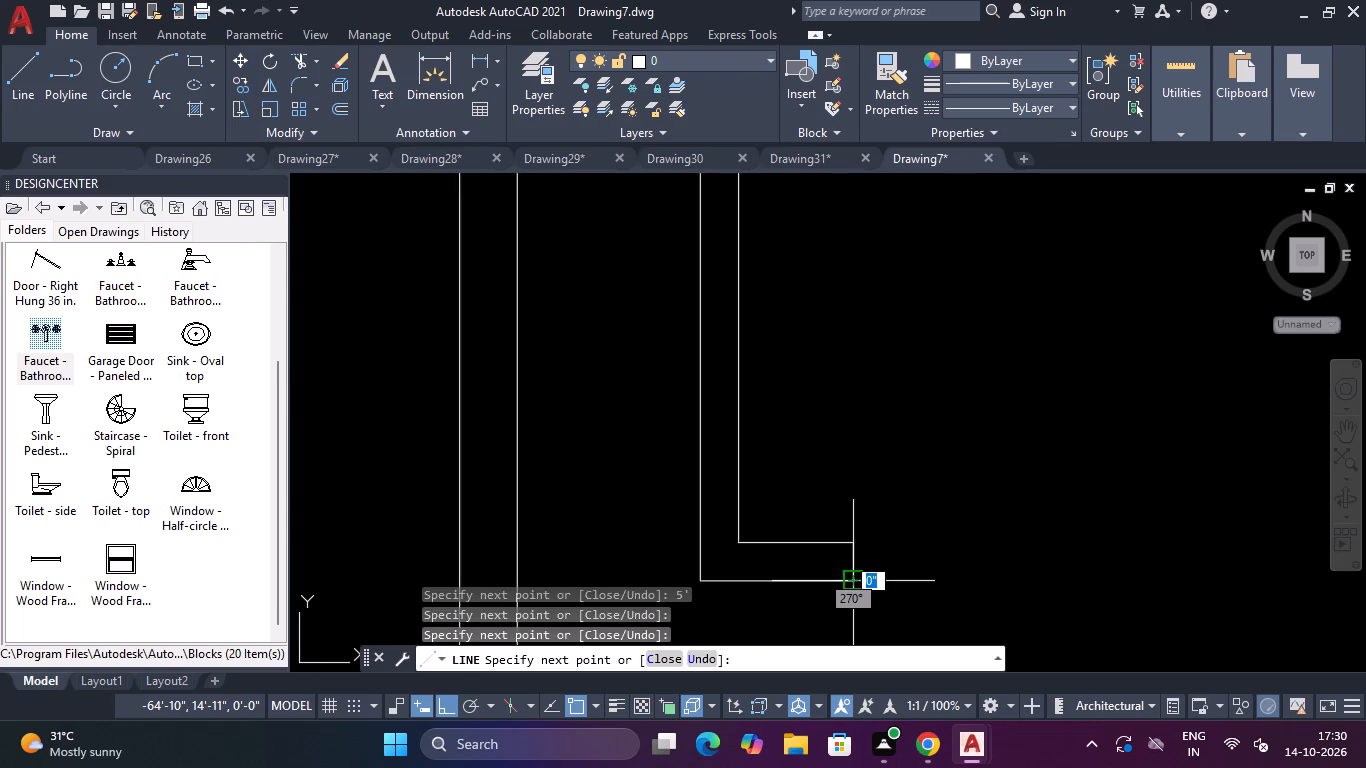
scroll(853, 579, up, 2)
scroll(860, 565, down, 4)
key(Escape)
key(Escape)
scroll(863, 439, up, 1)
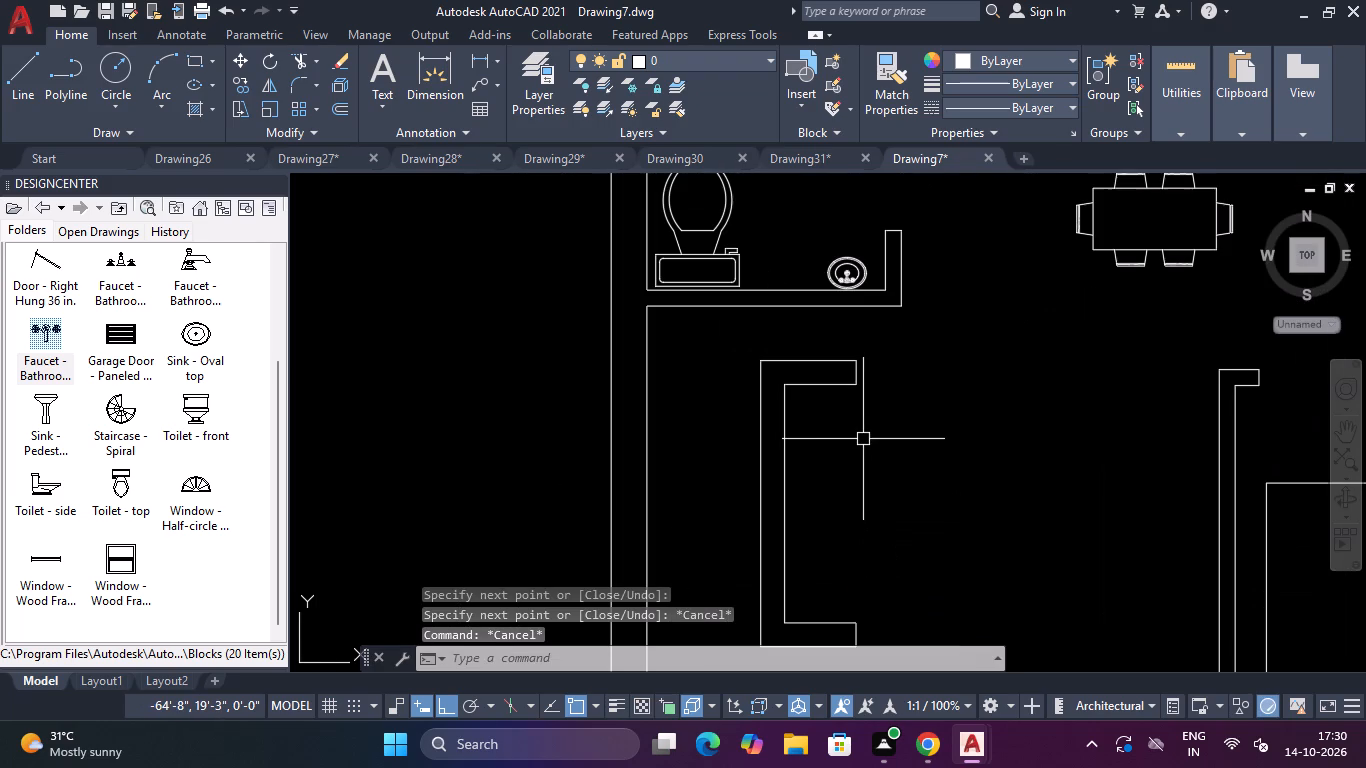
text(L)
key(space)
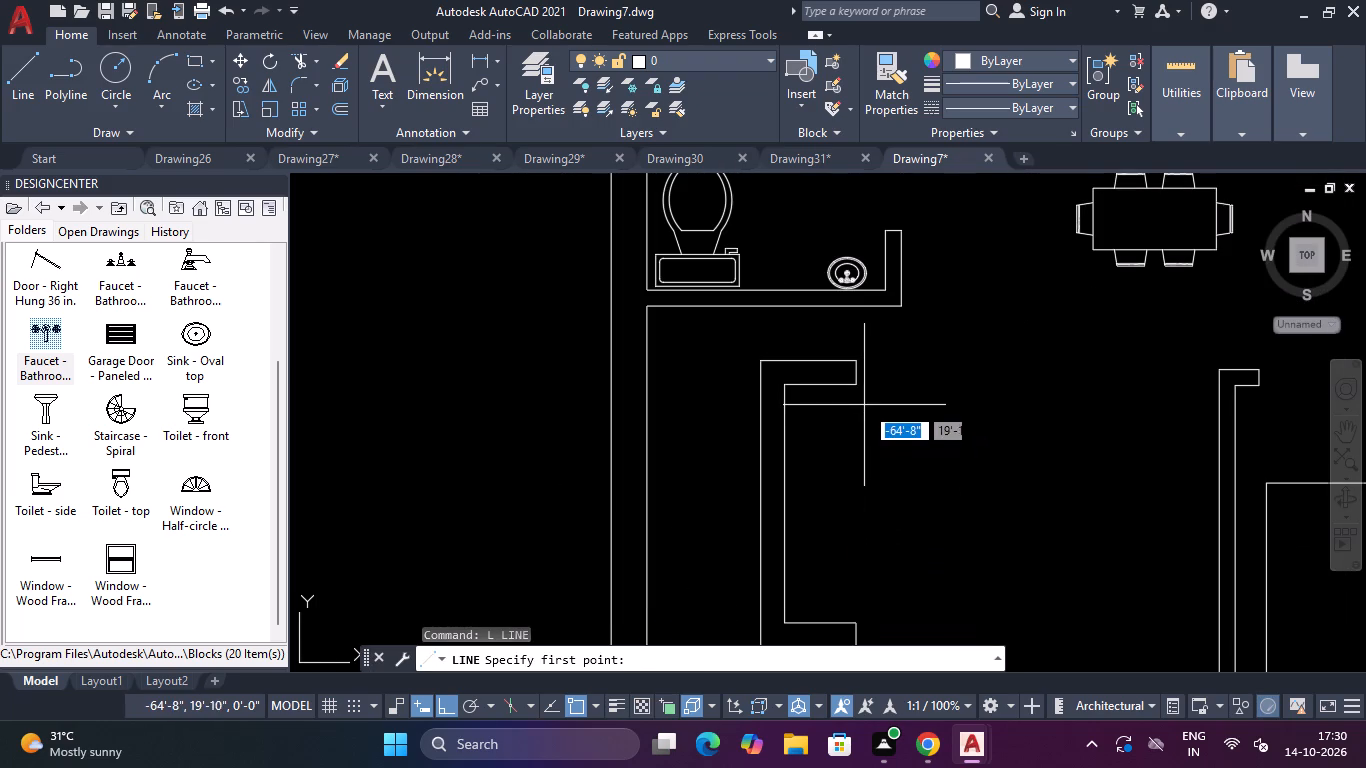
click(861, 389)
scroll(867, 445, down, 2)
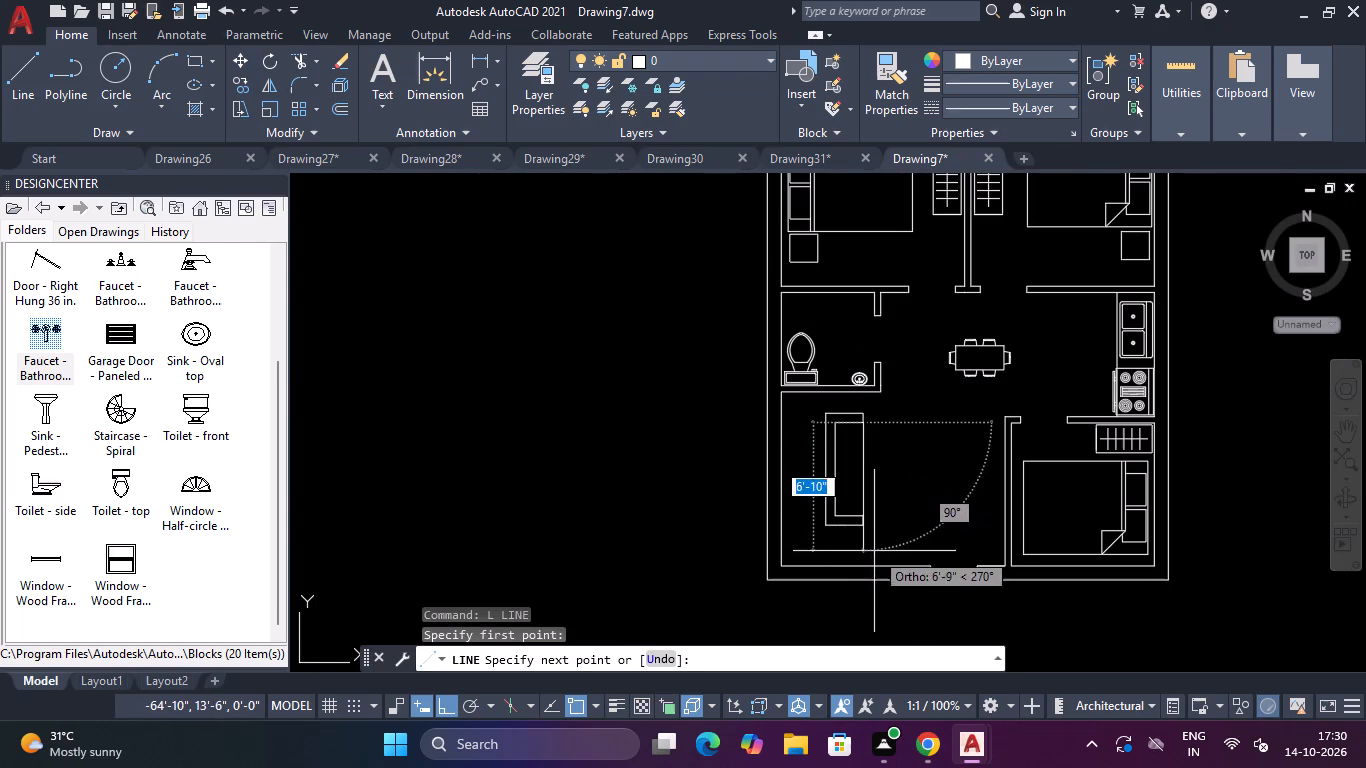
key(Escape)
Extend the sofa's north arm with connected lines 6" east, 6" south and 6" west from its north-east corner.
scroll(874, 470, up, 2)
text(L)
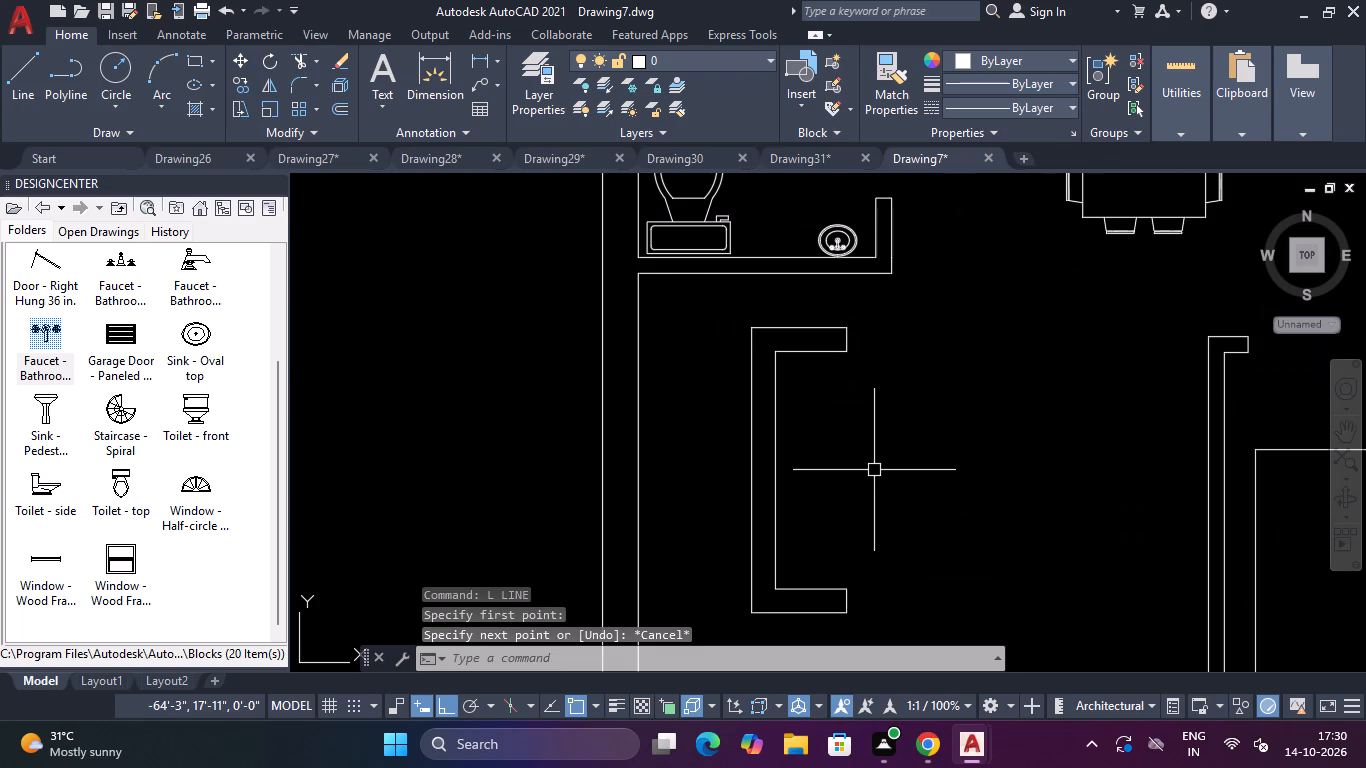
key(space)
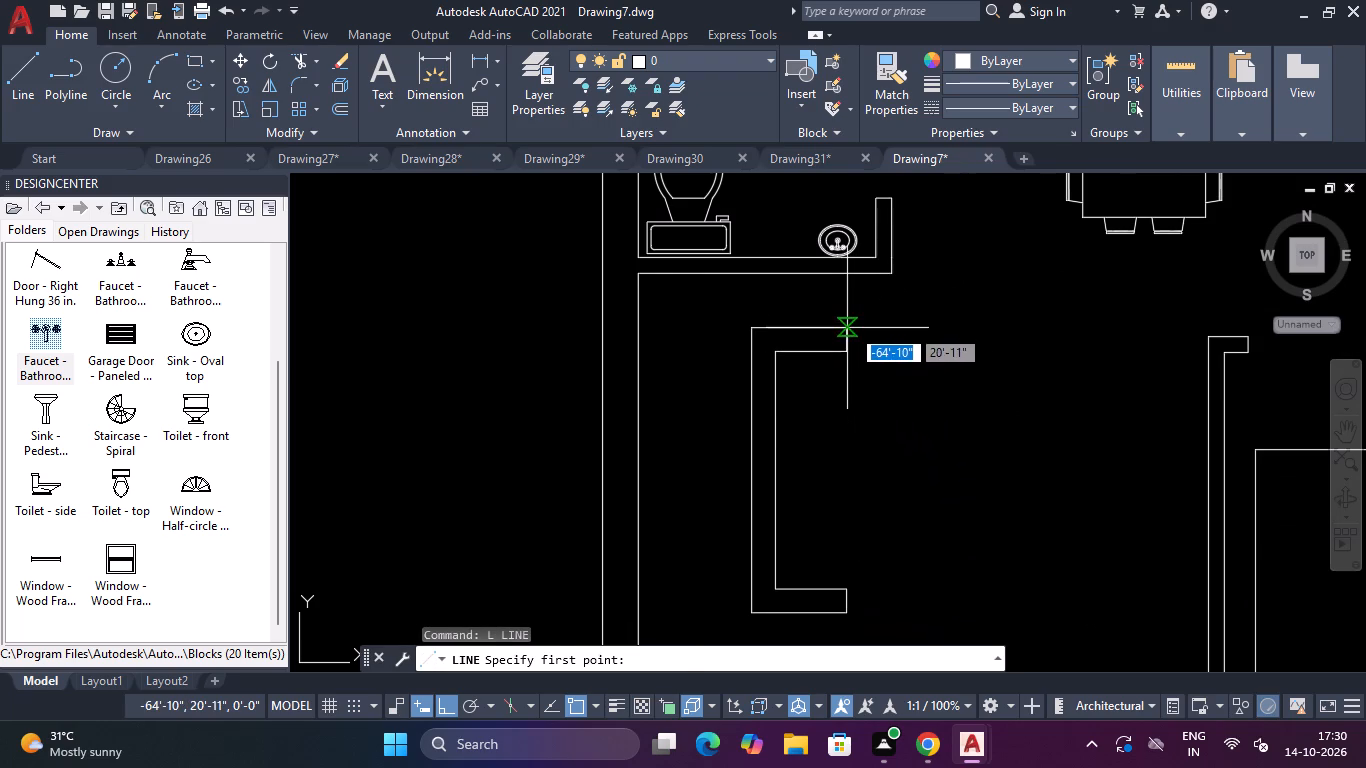
click(850, 327)
text(6")
key(Return)
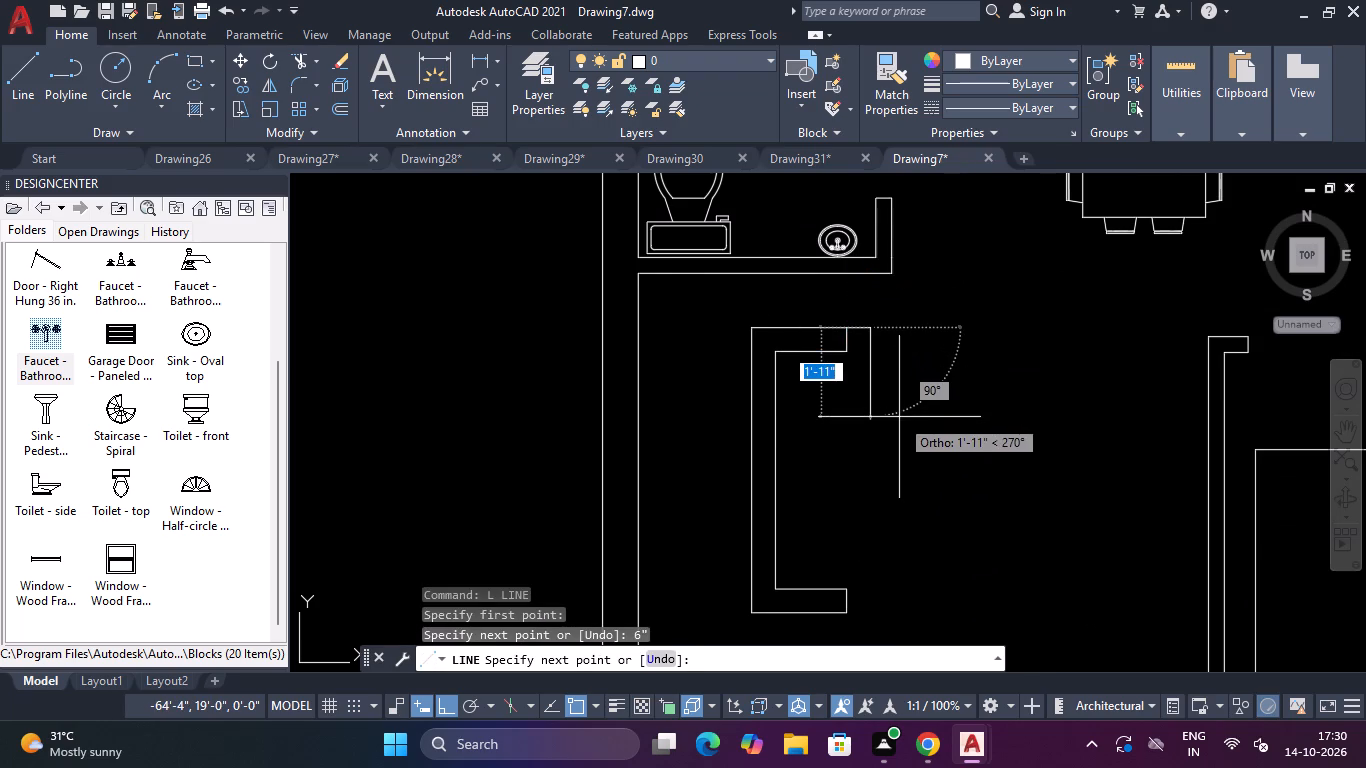
key(6)
key(shift+quotedbl)
key(Return)
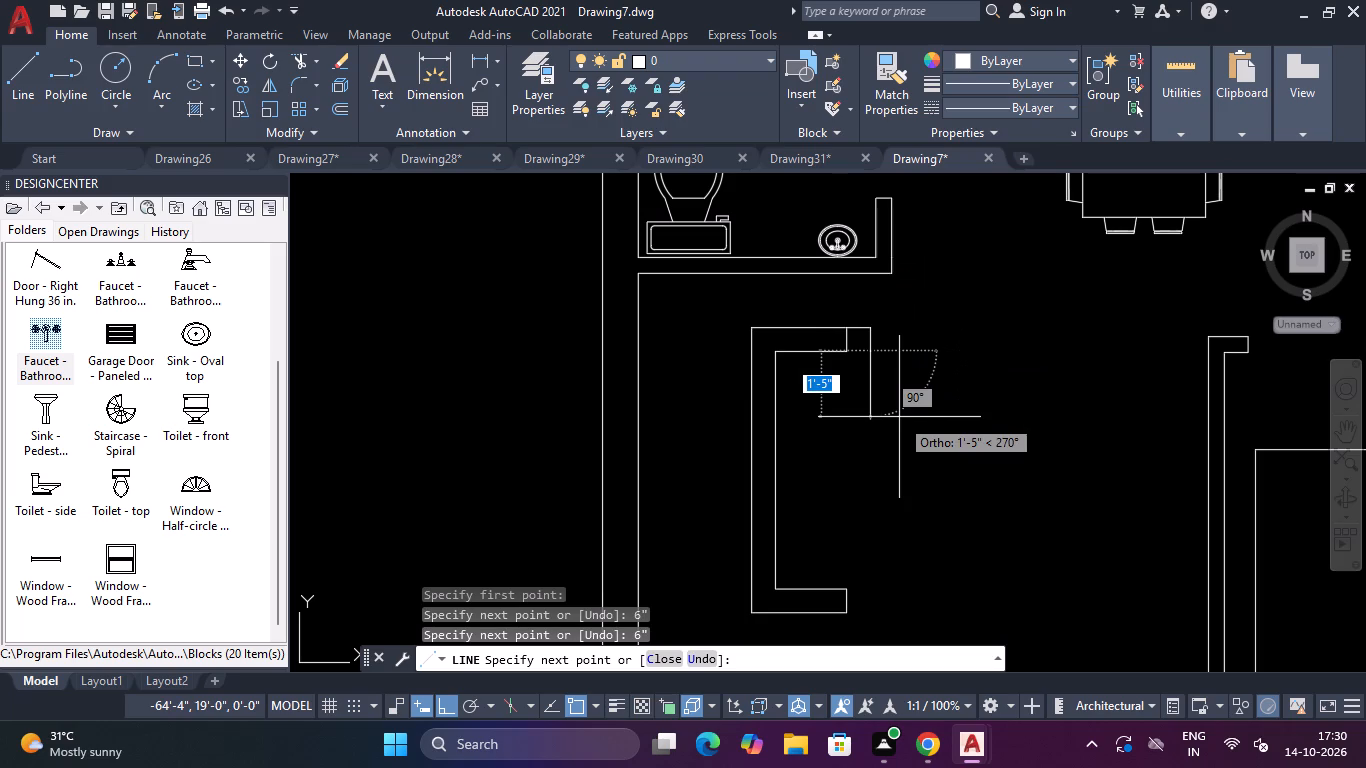
text(6")
key(Return)
key(Escape)
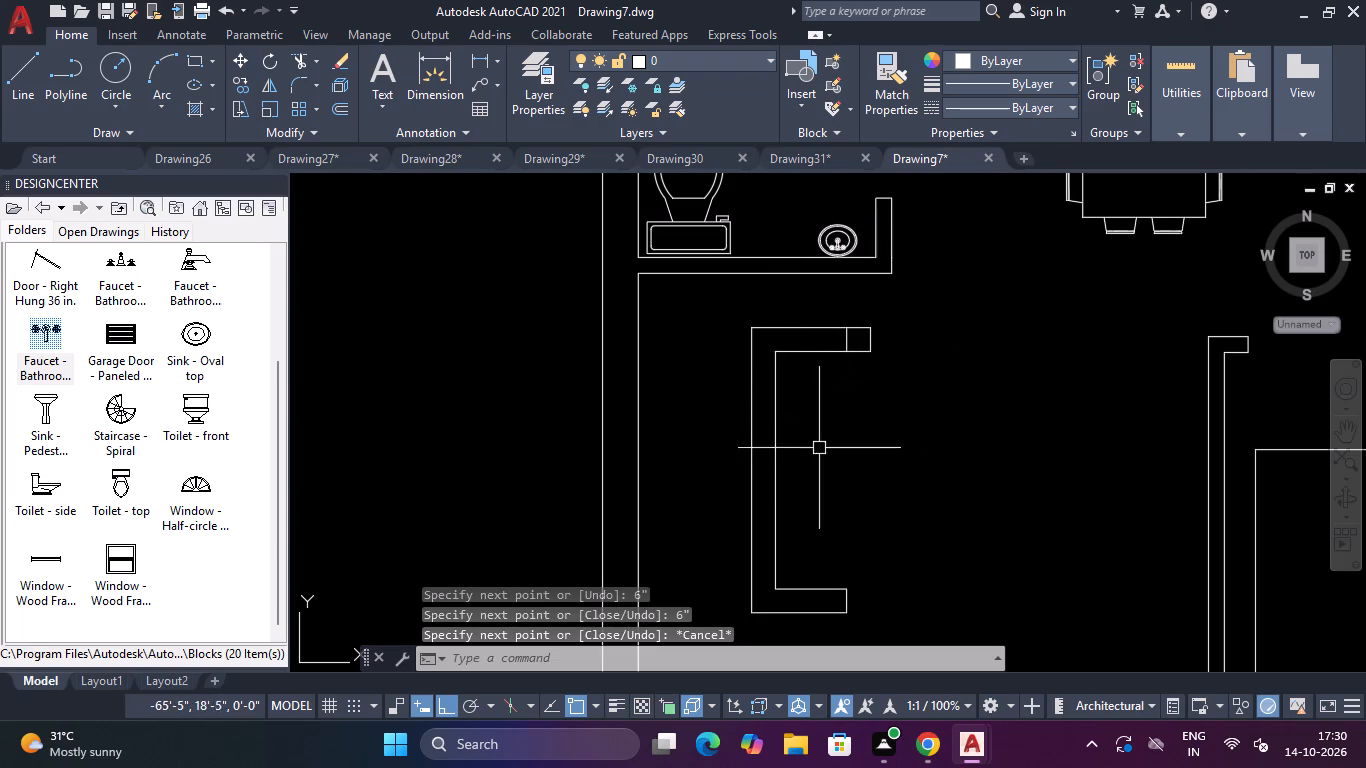
Extend the sofa's south arm with connected lines 6" east, 6" south and 6" west from its inner east corner.
scroll(840, 506, down, 1)
scroll(834, 610, up, 2)
key(space)
scroll(852, 495, up, 2)
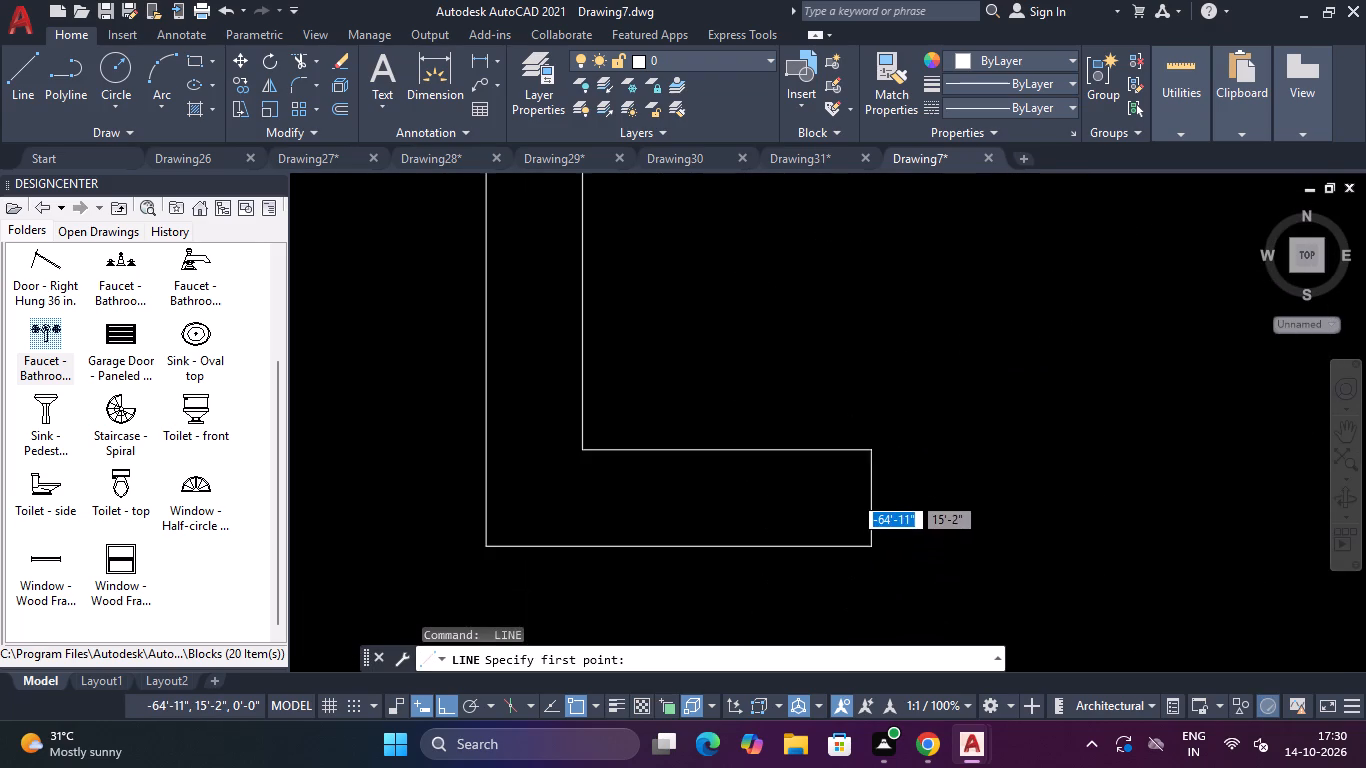
scroll(852, 494, up, 1)
click(883, 421)
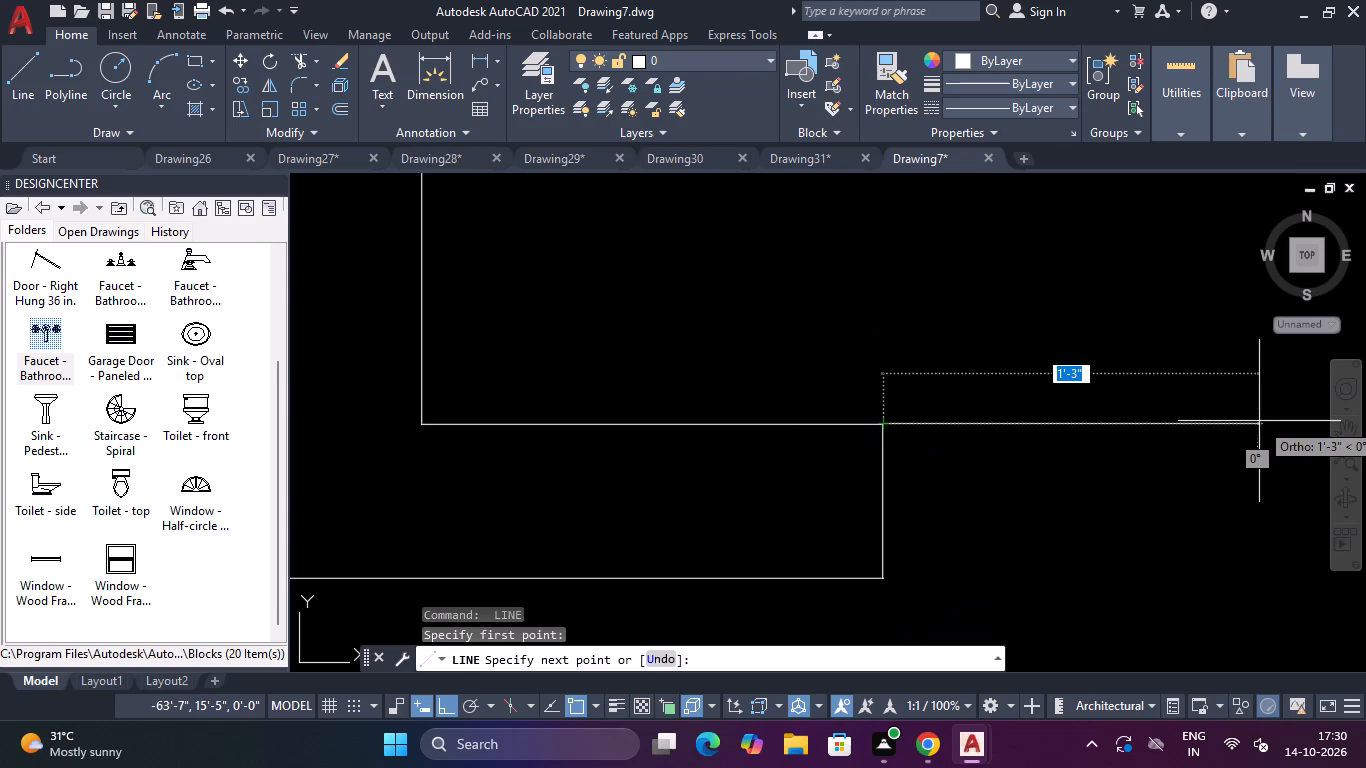
text(6")
key(Return)
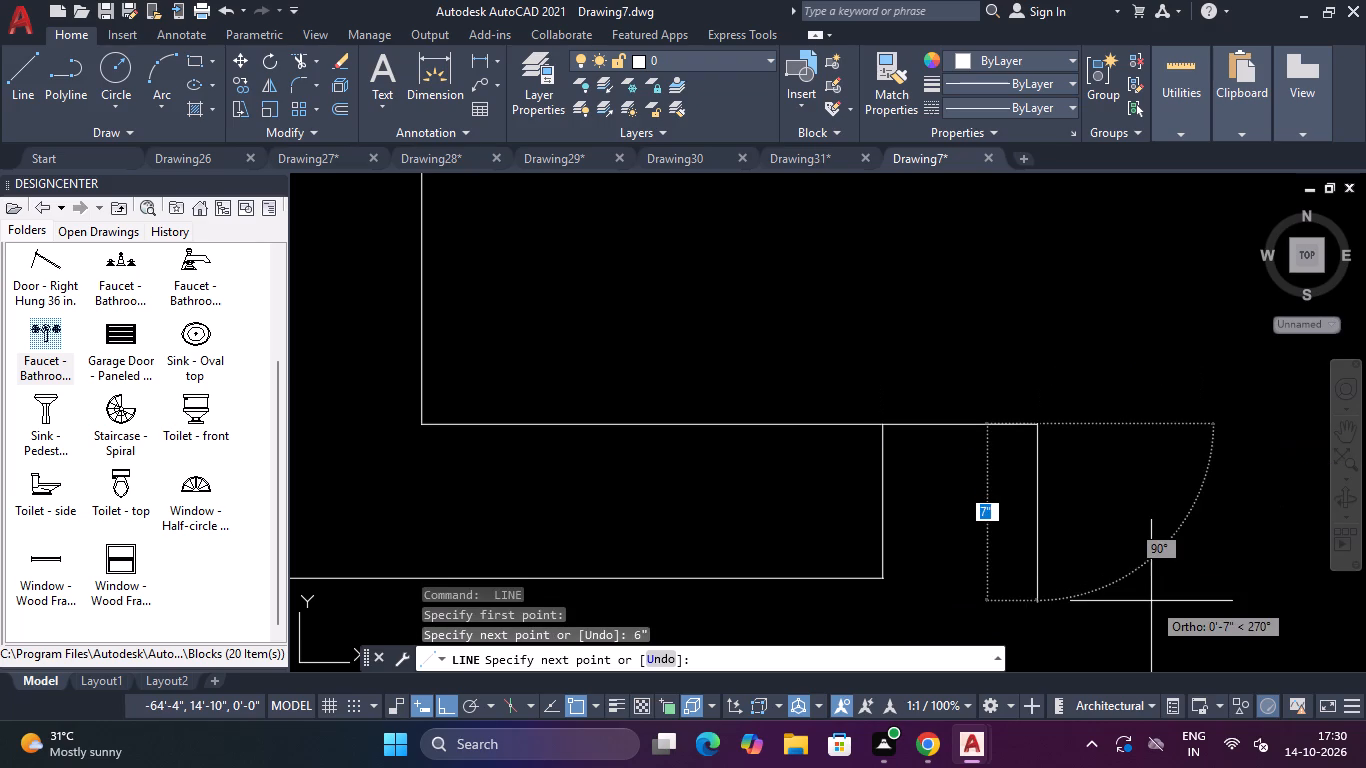
text(6")
key(Return)
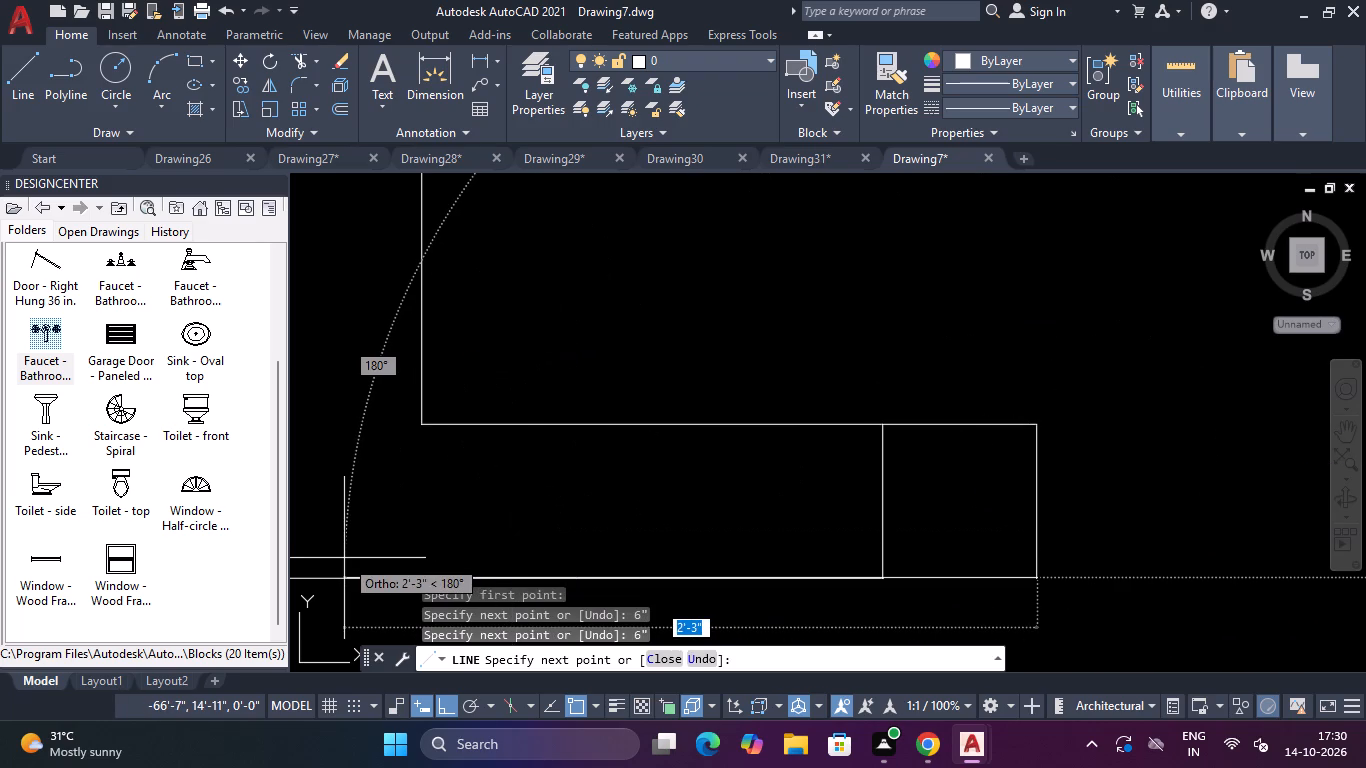
text(6")
key(Return)
key(Escape)
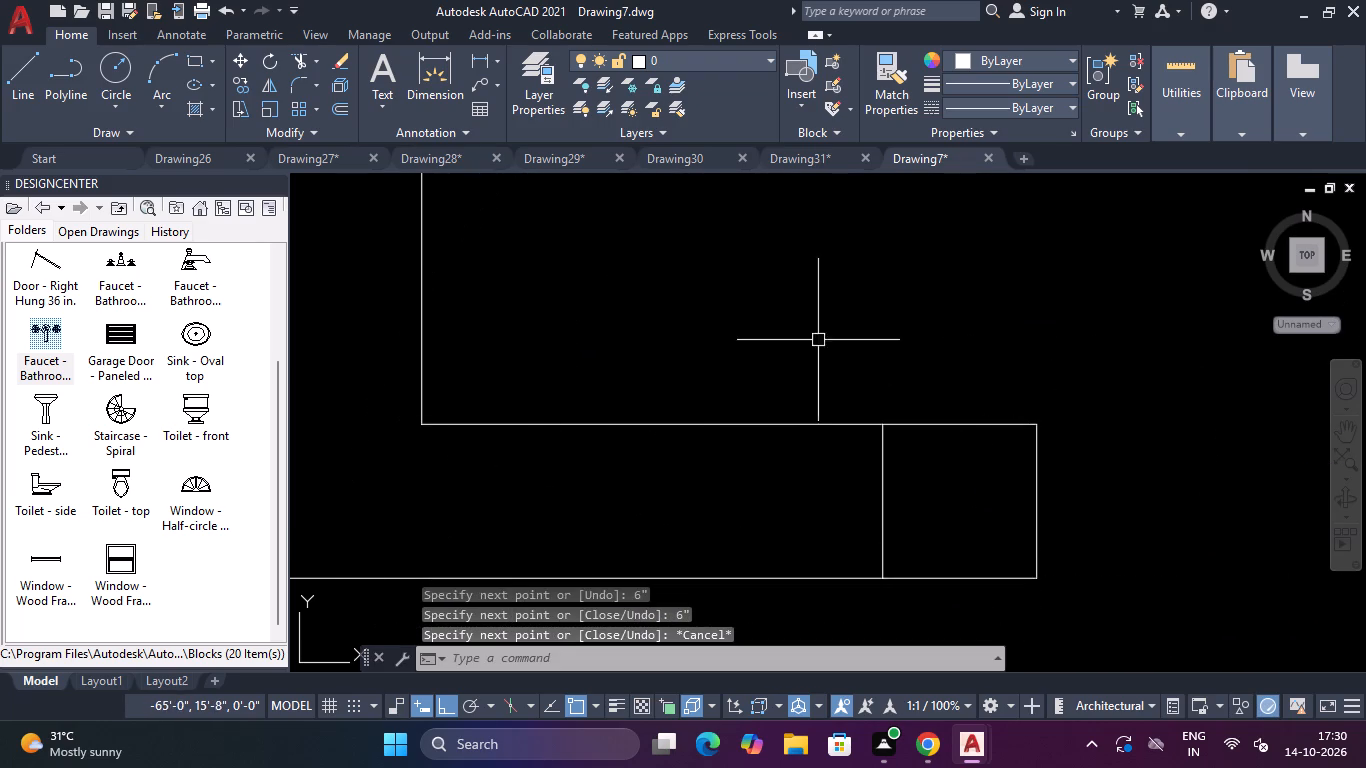
Trim away the short 6" cross lines inside the sofa's south and north arms.
scroll(854, 364, down, 3)
text(TR)
key(space)
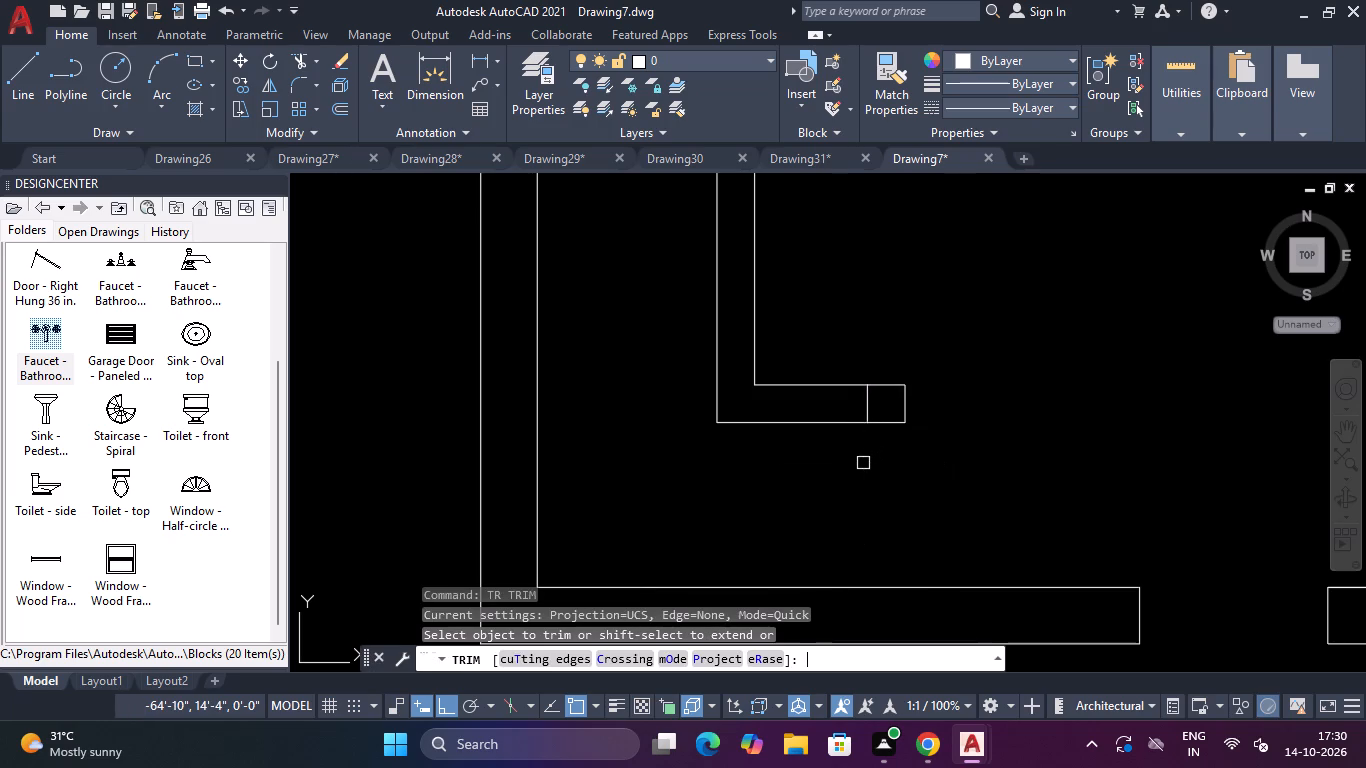
scroll(870, 430, up, 2)
click(897, 356)
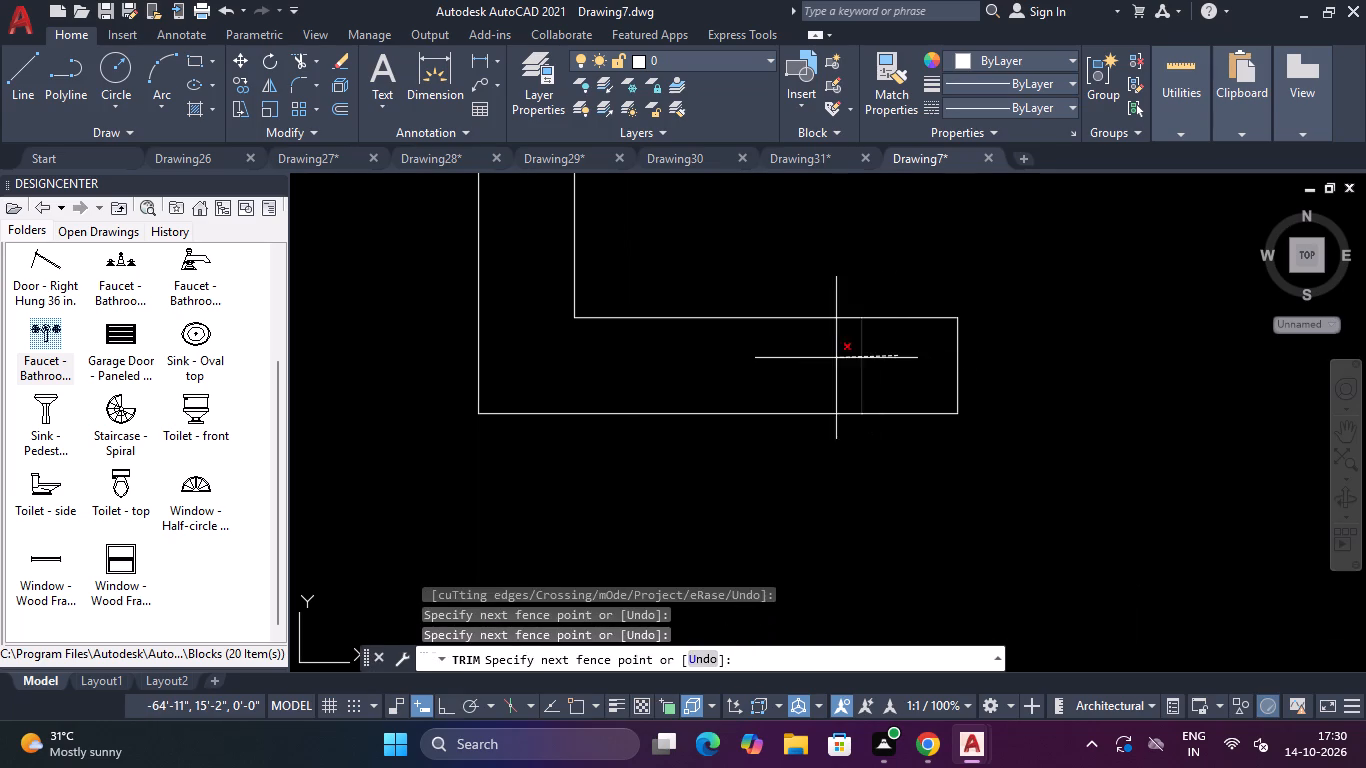
click(836, 358)
scroll(836, 358, down, 6)
scroll(842, 250, up, 3)
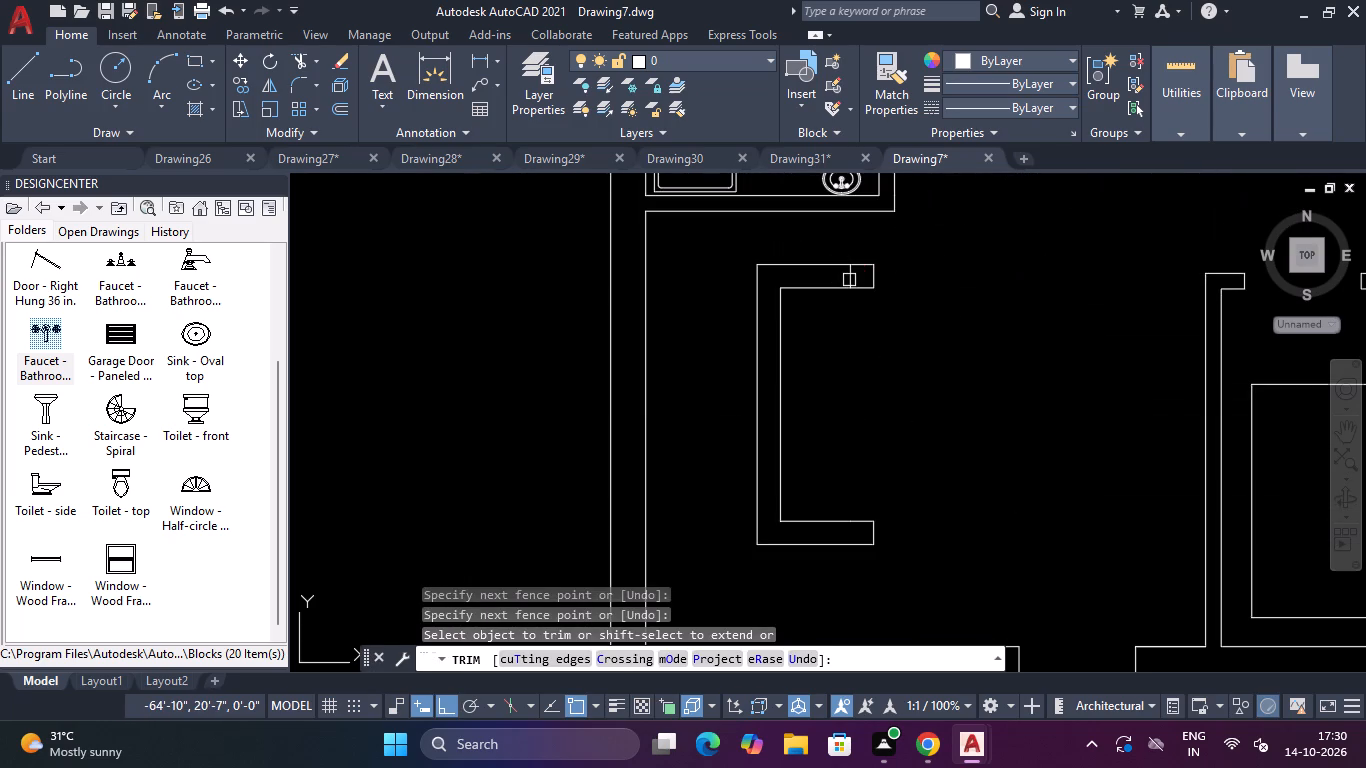
scroll(851, 280, up, 4)
click(864, 259)
click(830, 257)
scroll(837, 256, down, 4)
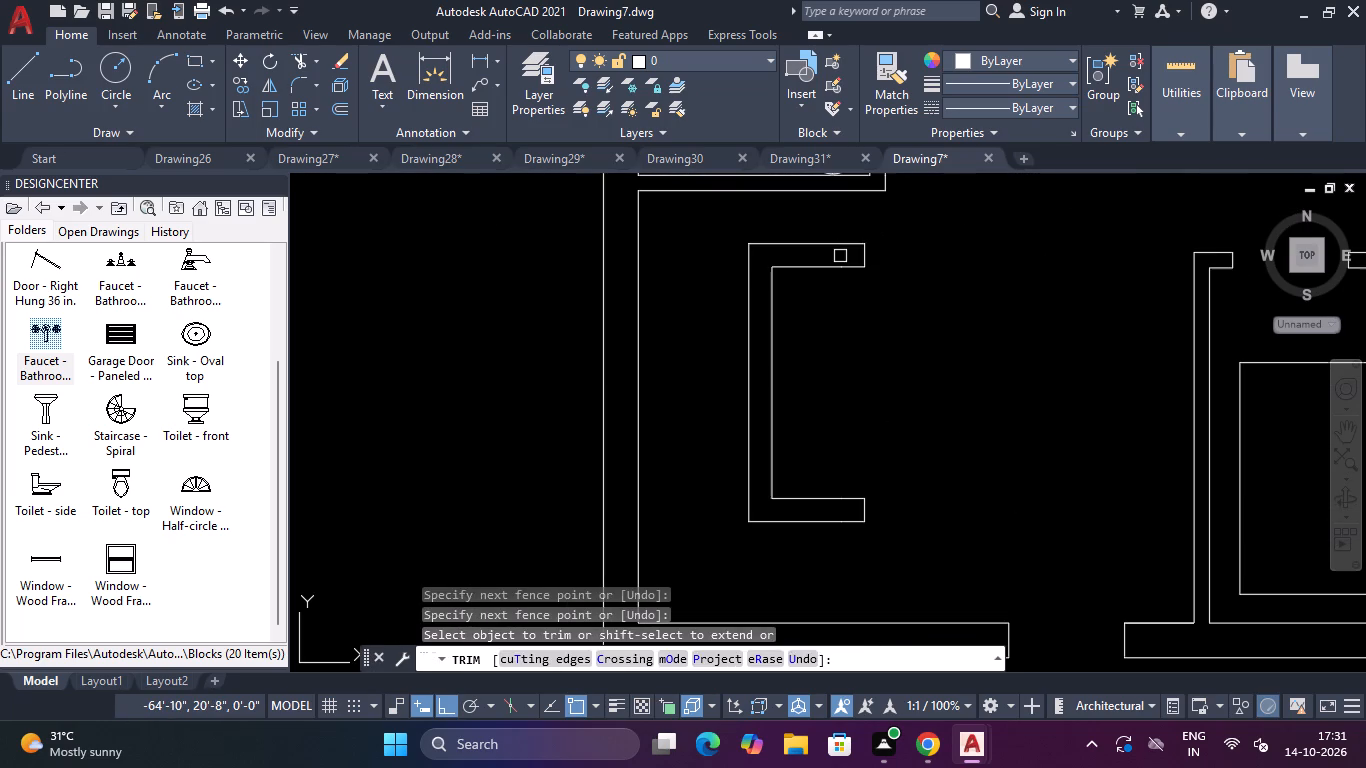
key(Escape)
key(Escape)
Draw a 1'6" by 1'6" rectangle for a seat cushion just east of the sofa outline, below its north arm.
text(REC)
key(space)
click(873, 311)
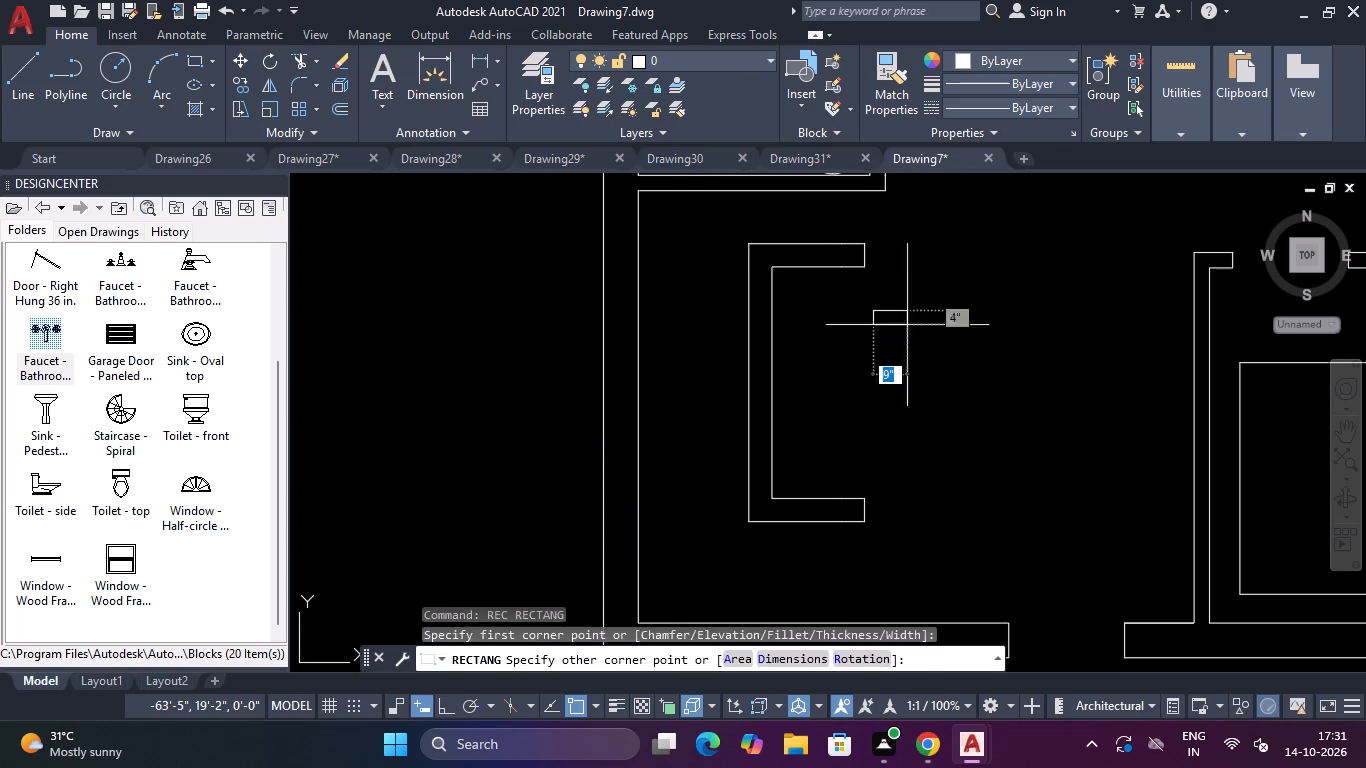
text(1')
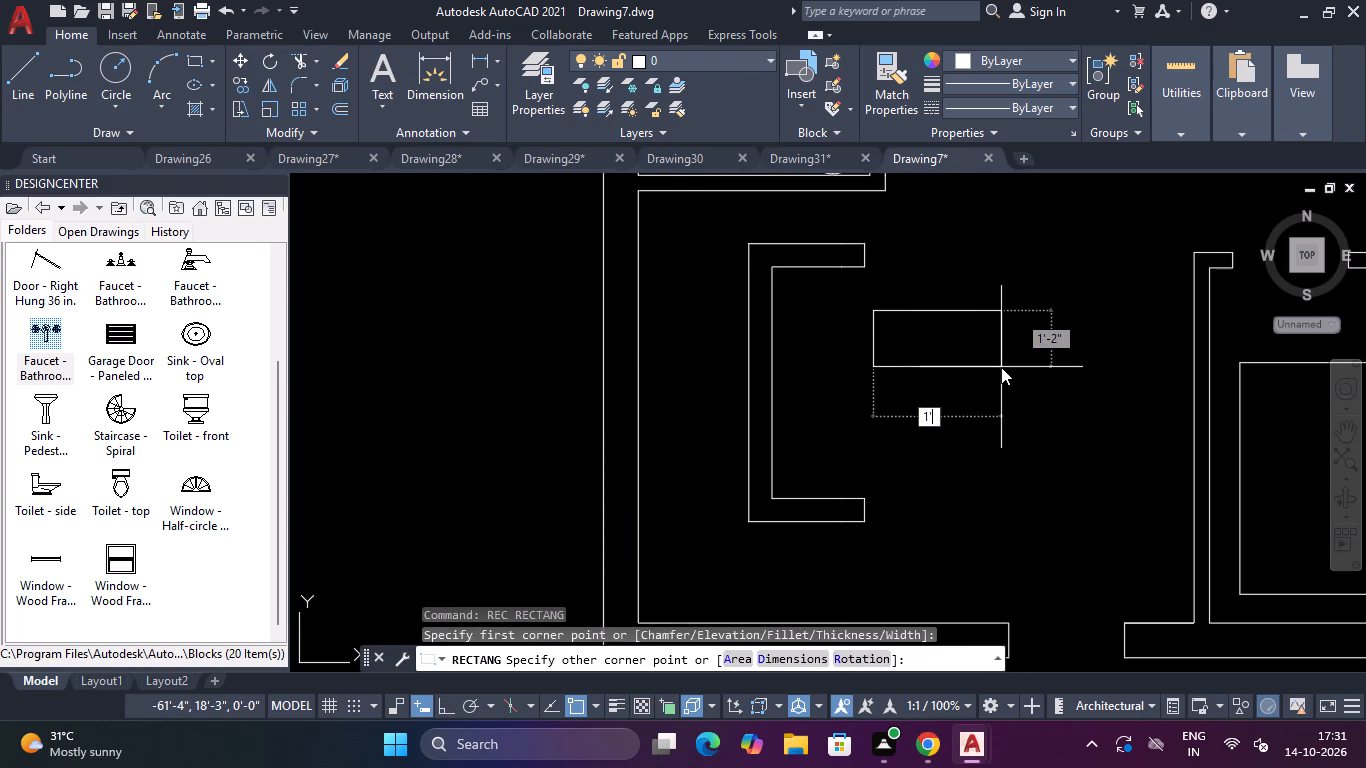
text(6")
key(Tab)
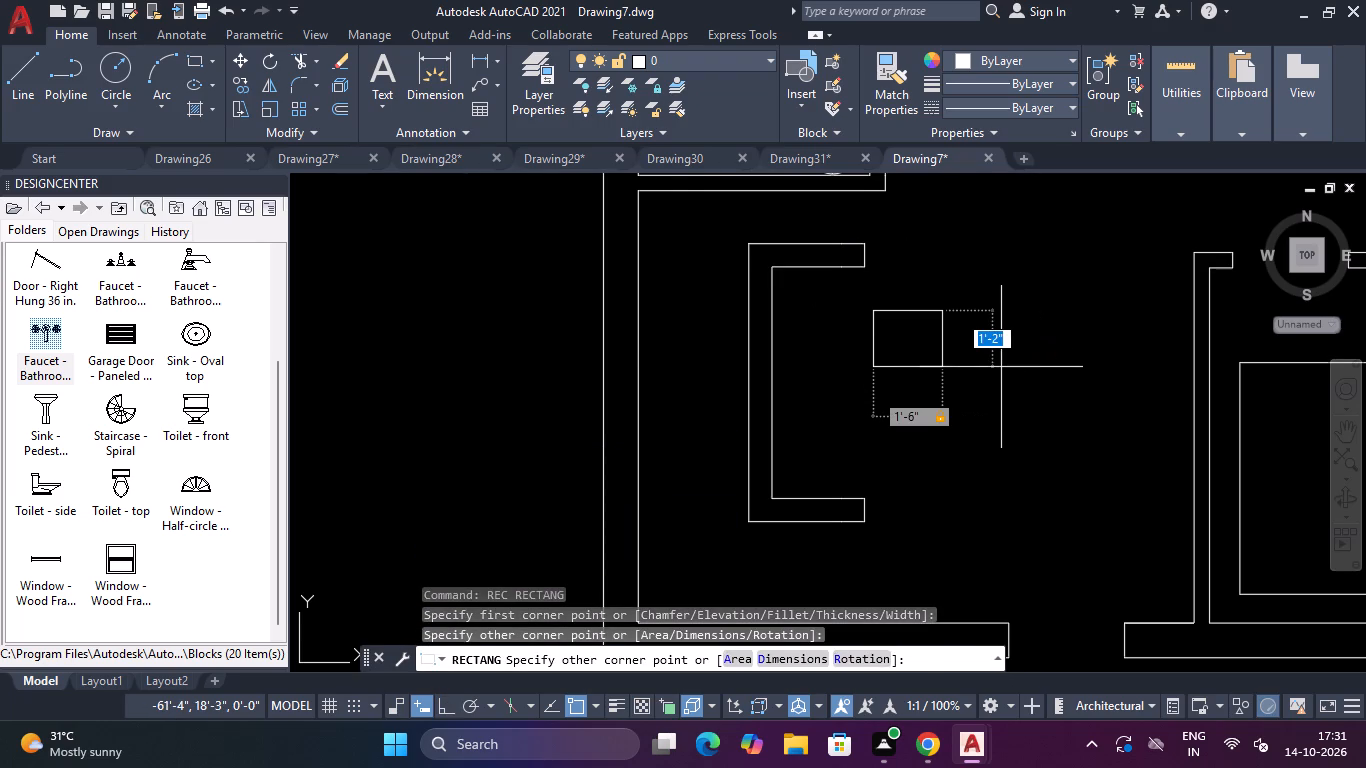
text(1')
text(6")
key(Return)
key(Escape)
key(Escape)
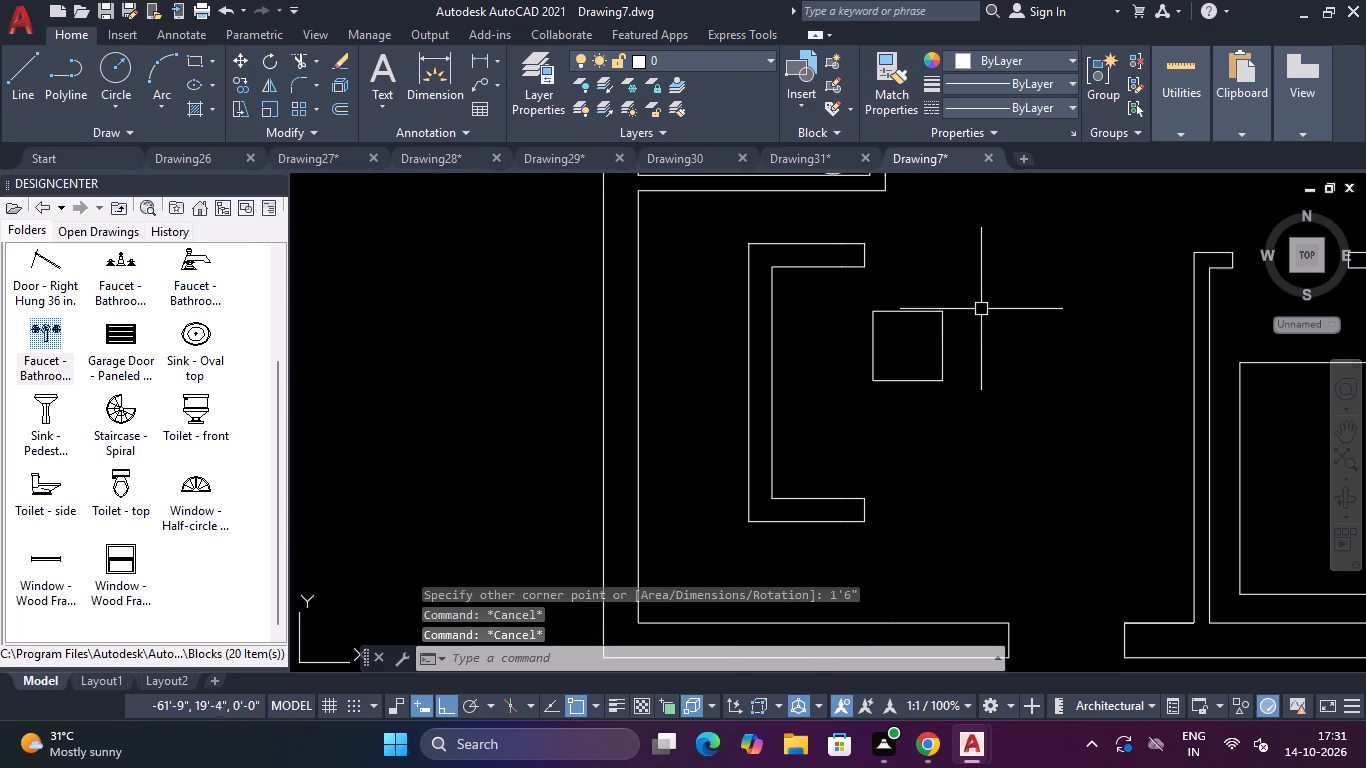
Copy the 1'6" seat cushion from its north-west corner into the sofa's inner north-west corner, against the back and north arm.
click(979, 299)
click(890, 366)
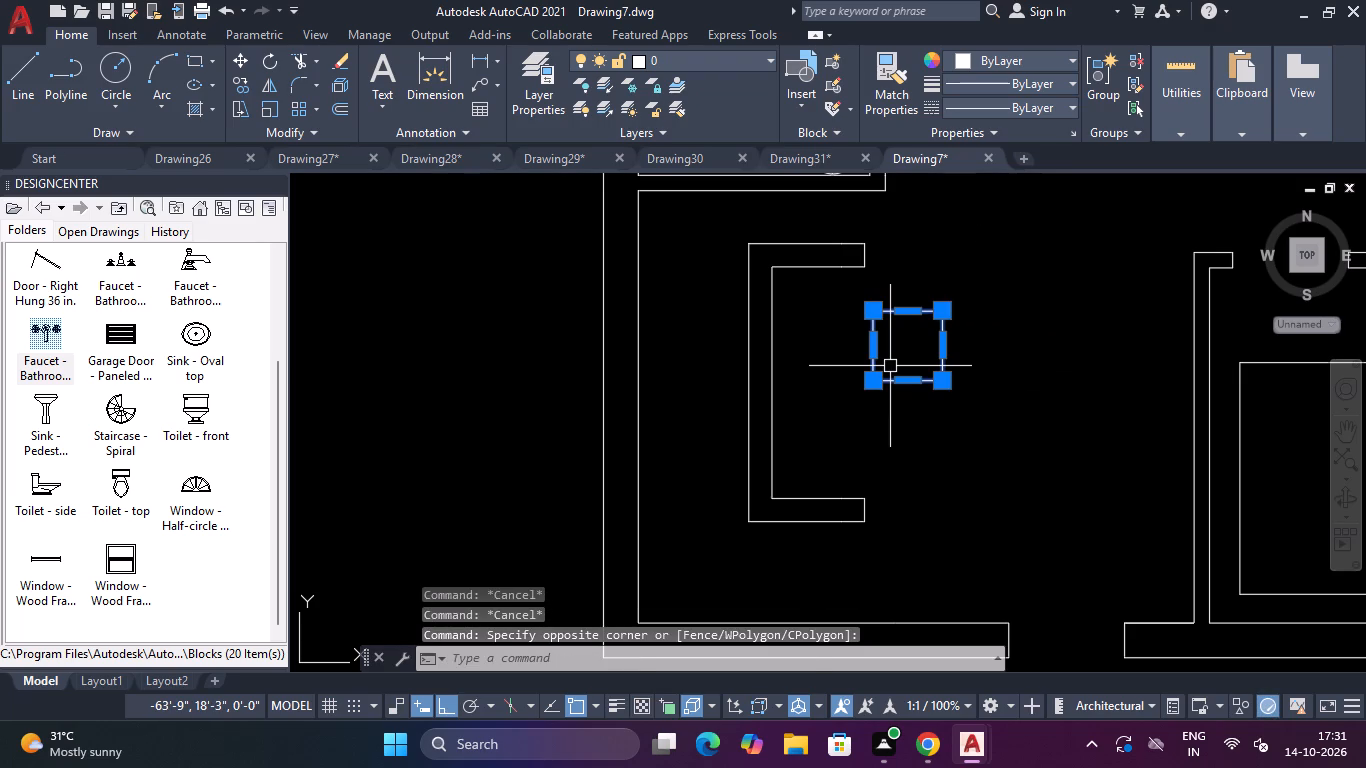
text(CO)
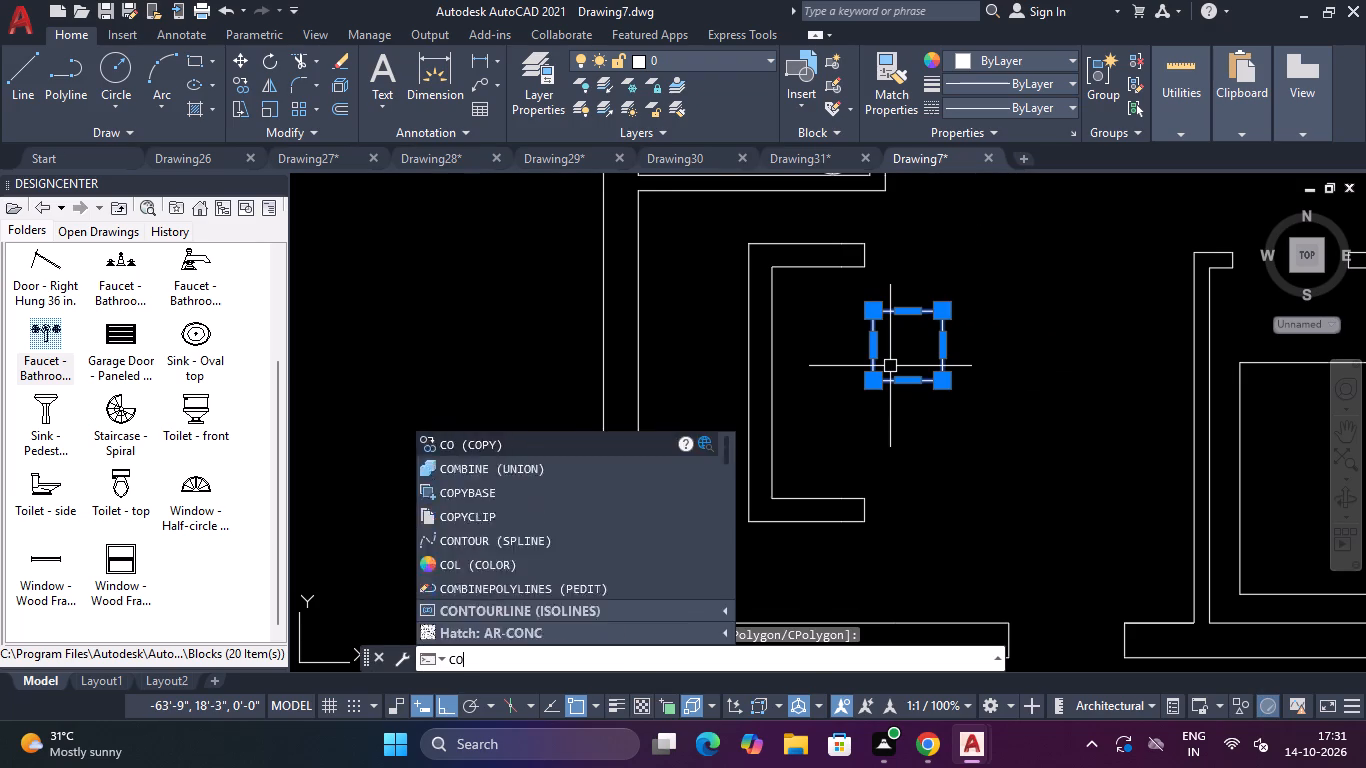
key(Return)
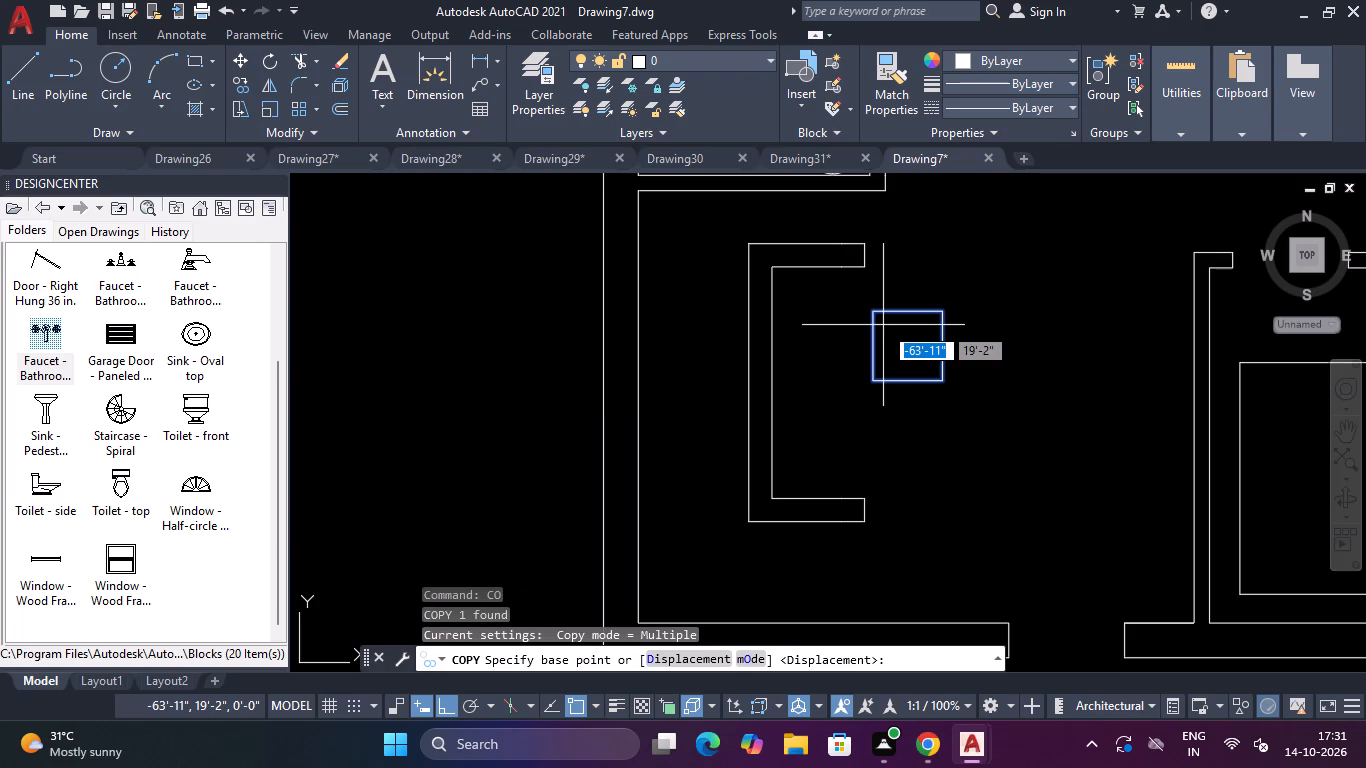
click(875, 306)
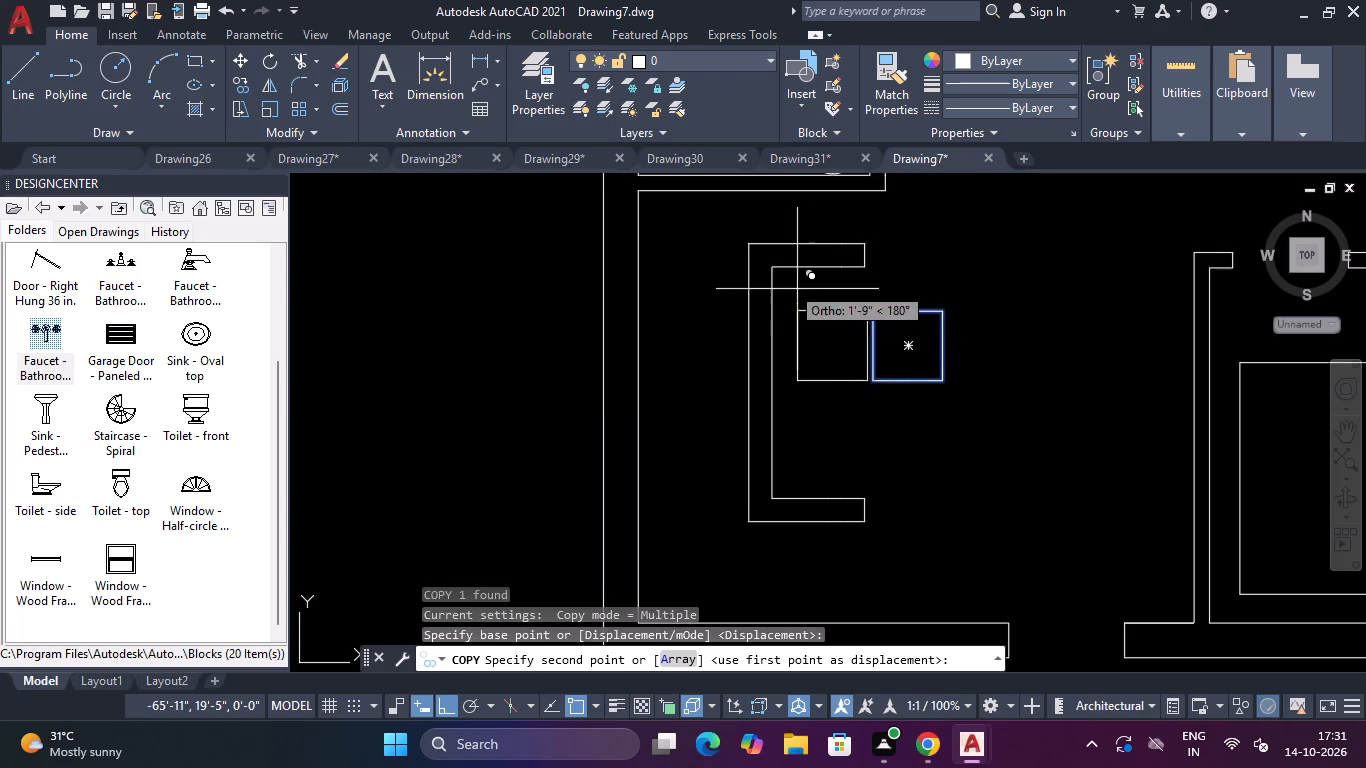
key(F8)
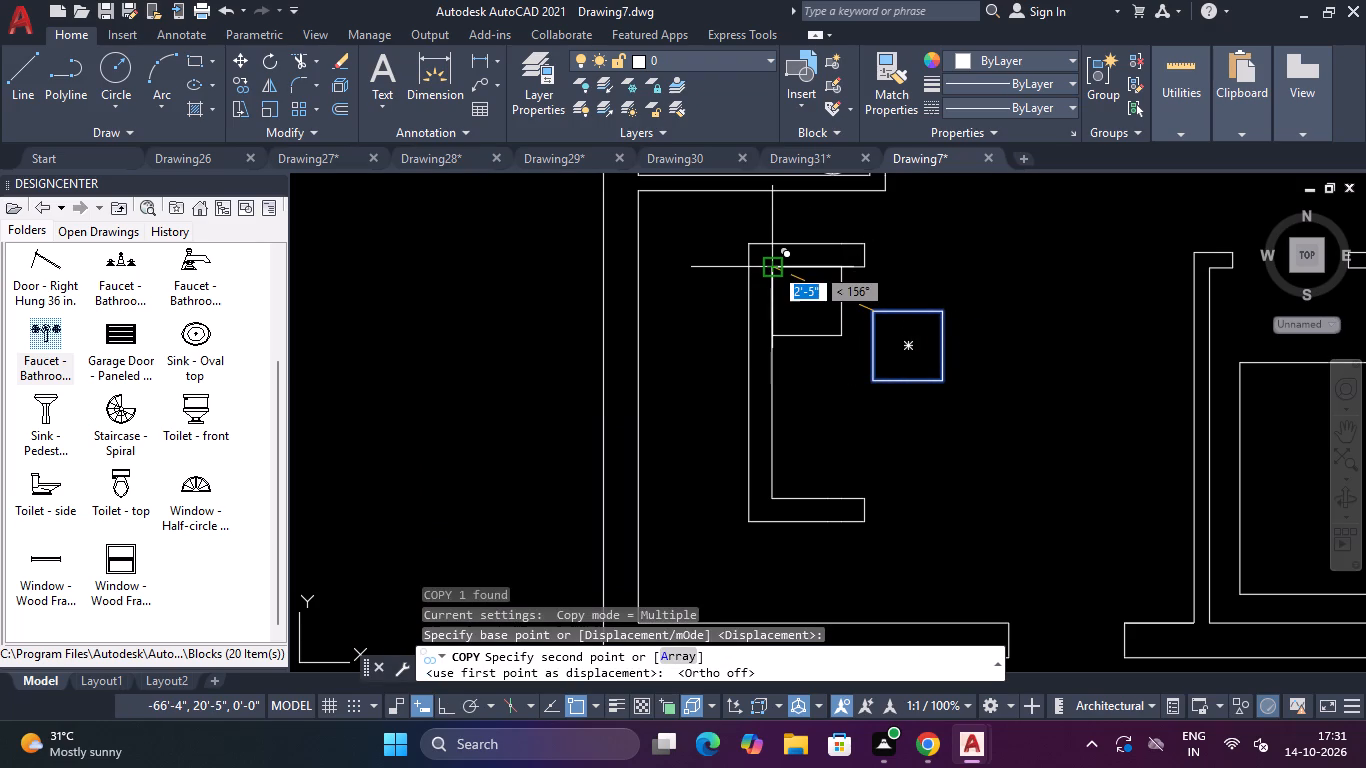
scroll(773, 266, up, 2)
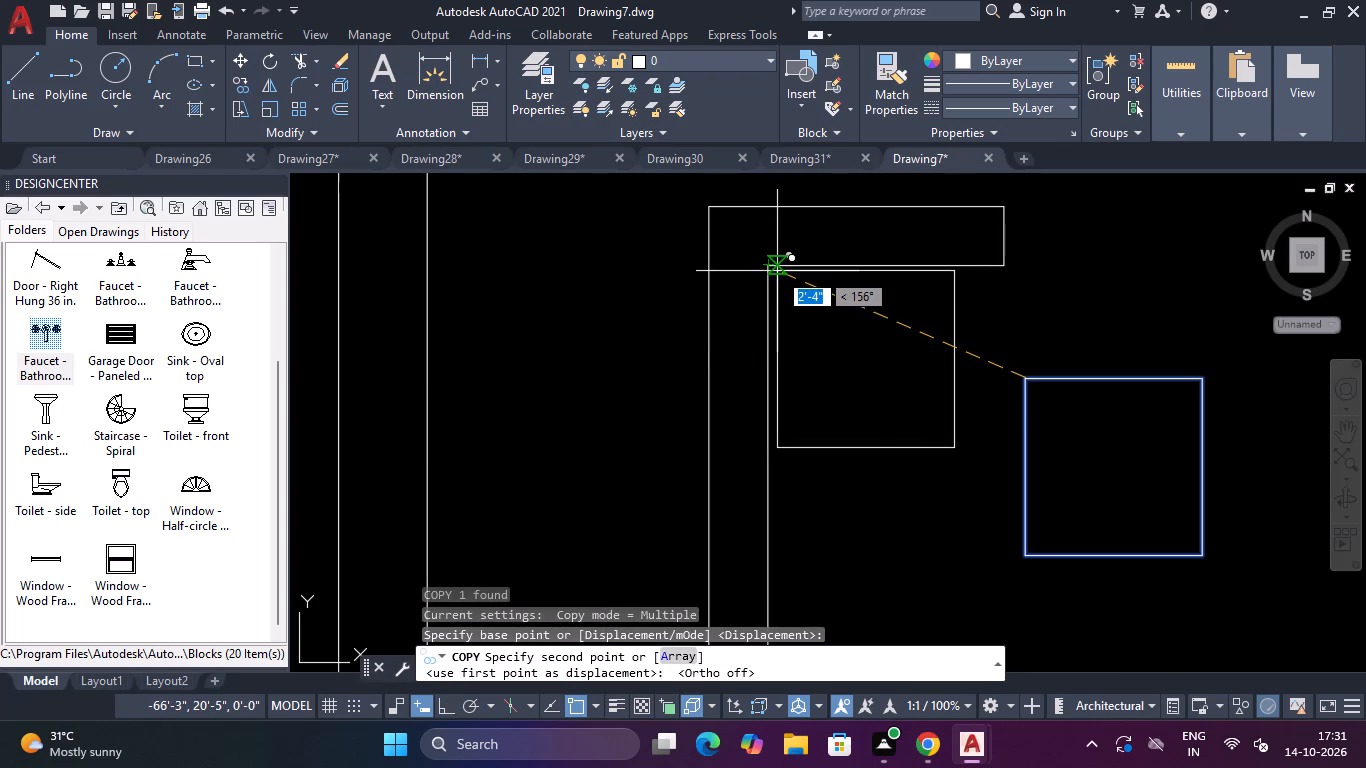
scroll(777, 271, up, 2)
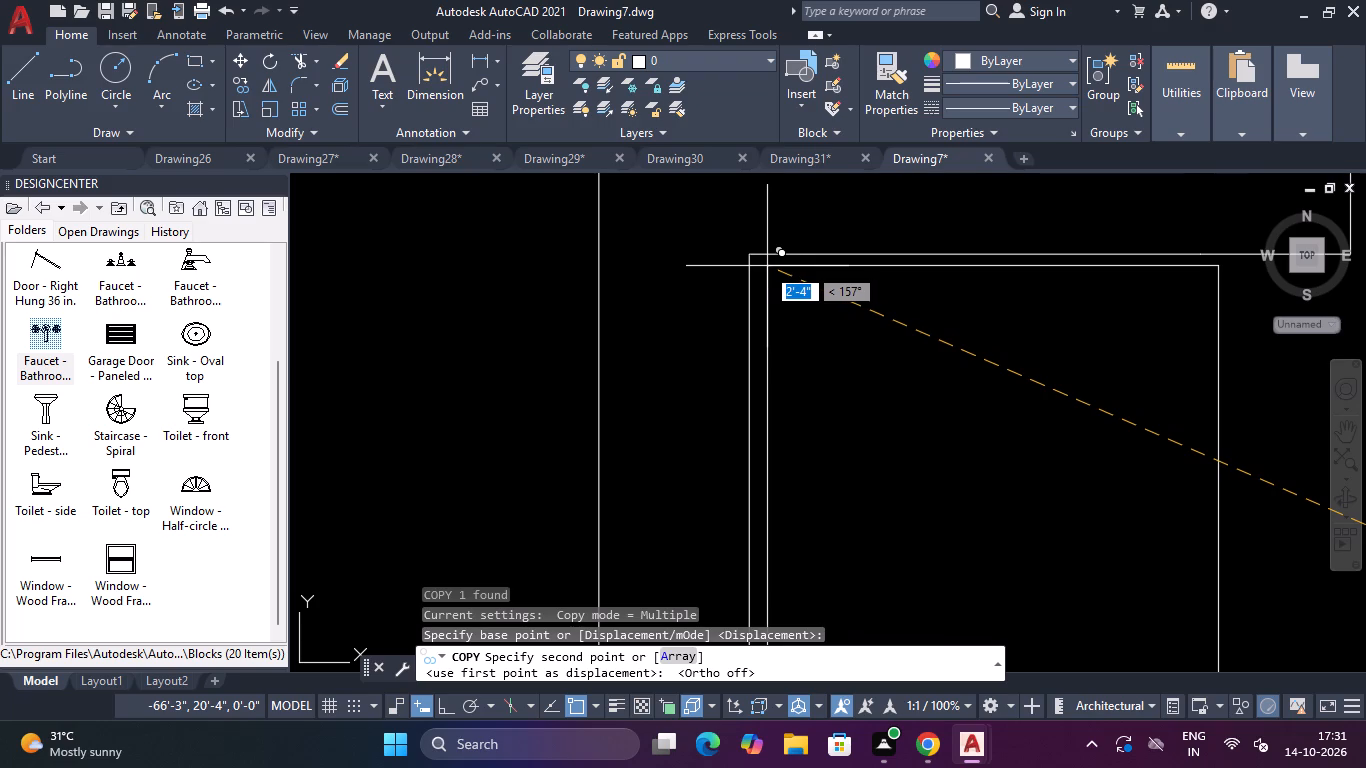
click(764, 266)
Place two more cushion copies in a column south of the first one, each just below the previous along the sofa back.
scroll(765, 266, down, 3)
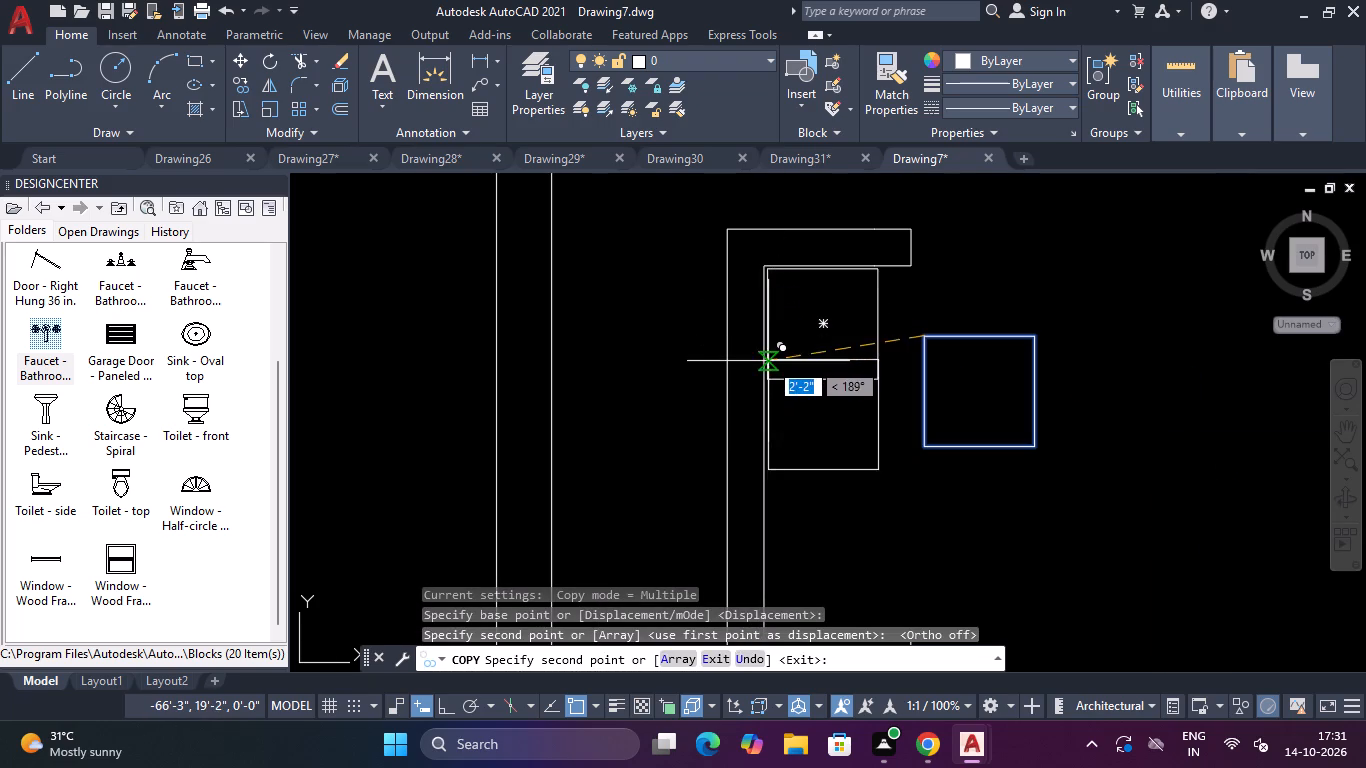
scroll(764, 383, up, 3)
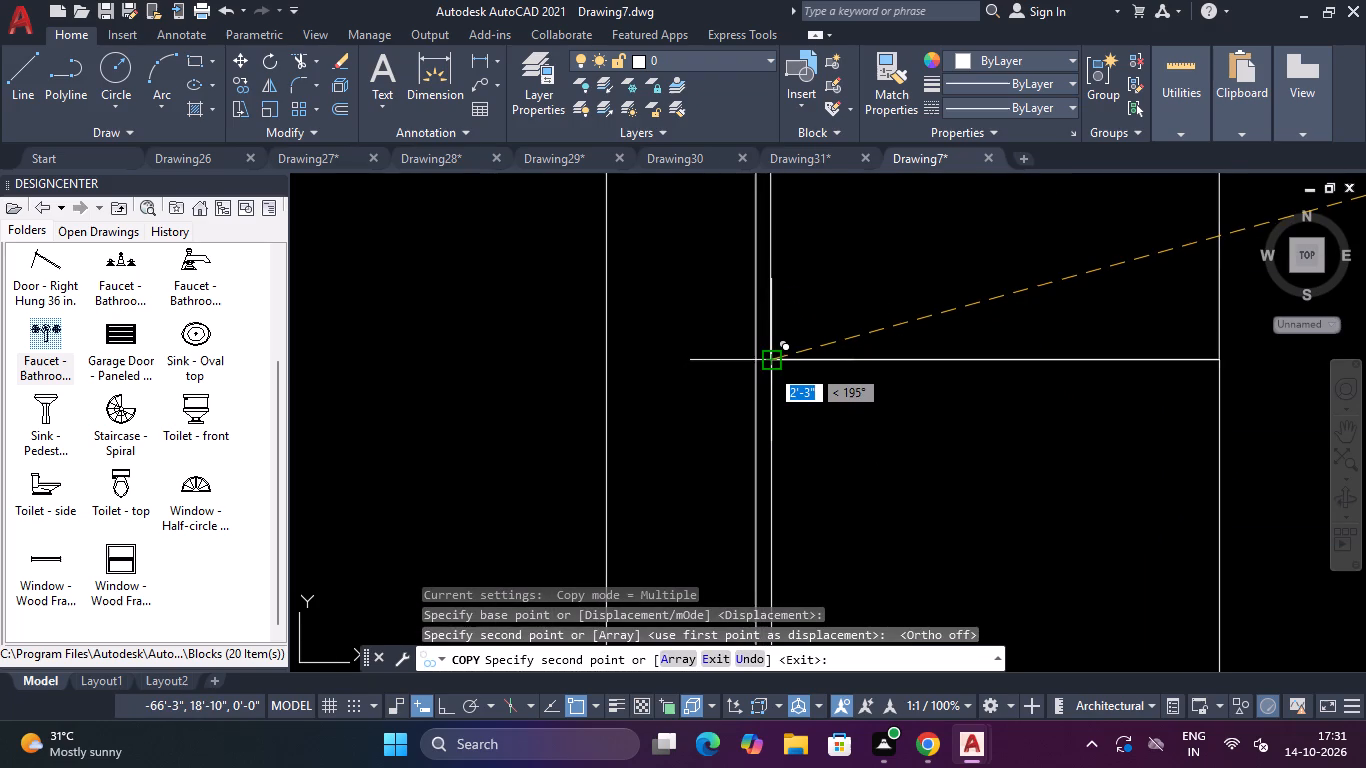
scroll(769, 367, up, 2)
click(767, 365)
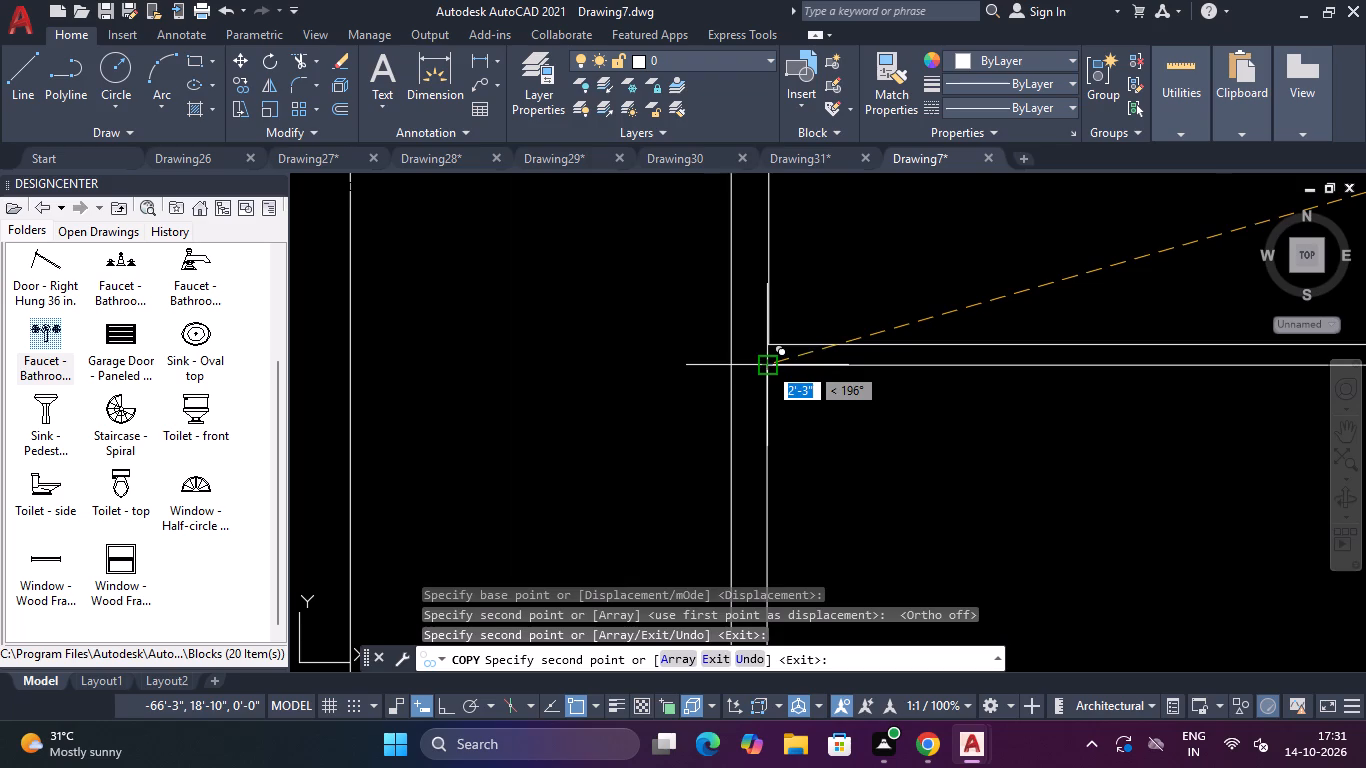
scroll(767, 372, down, 7)
scroll(772, 469, up, 3)
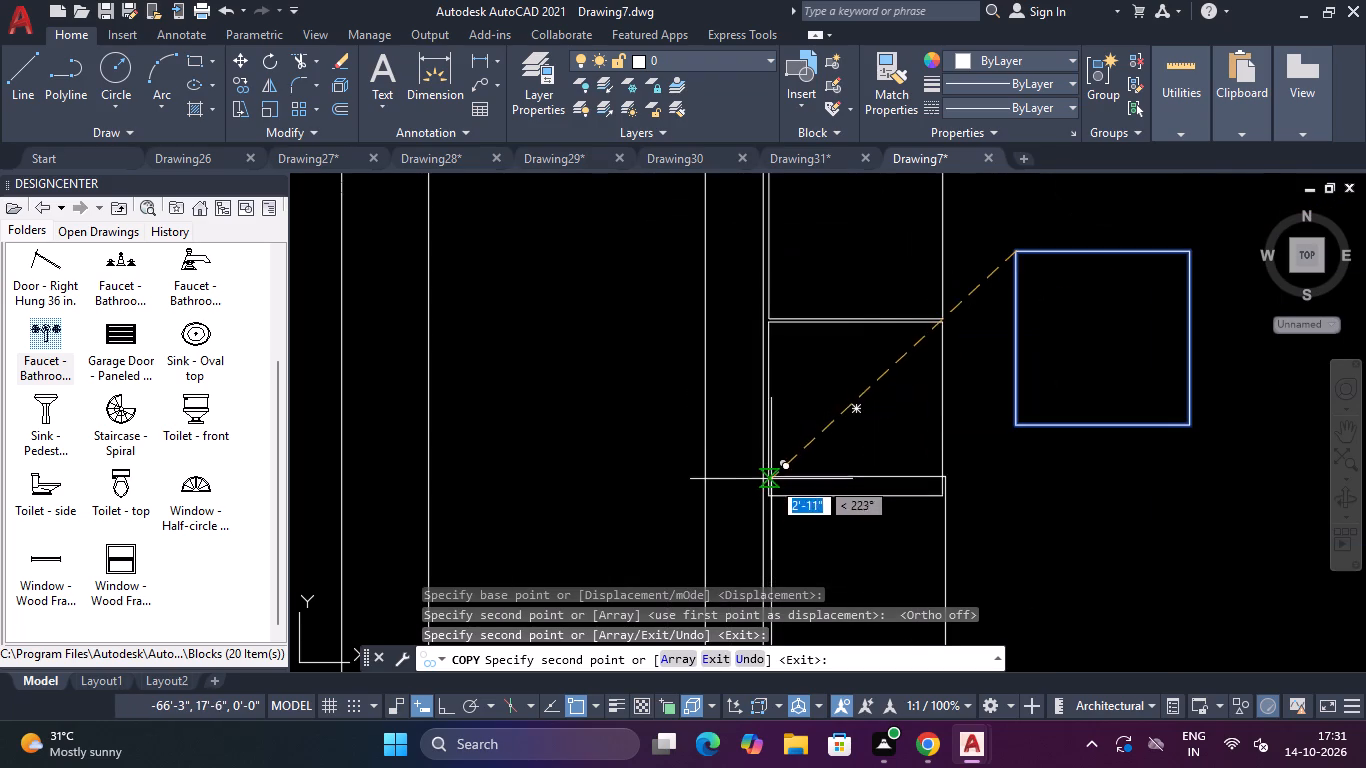
scroll(775, 505, down, 3)
scroll(784, 526, up, 3)
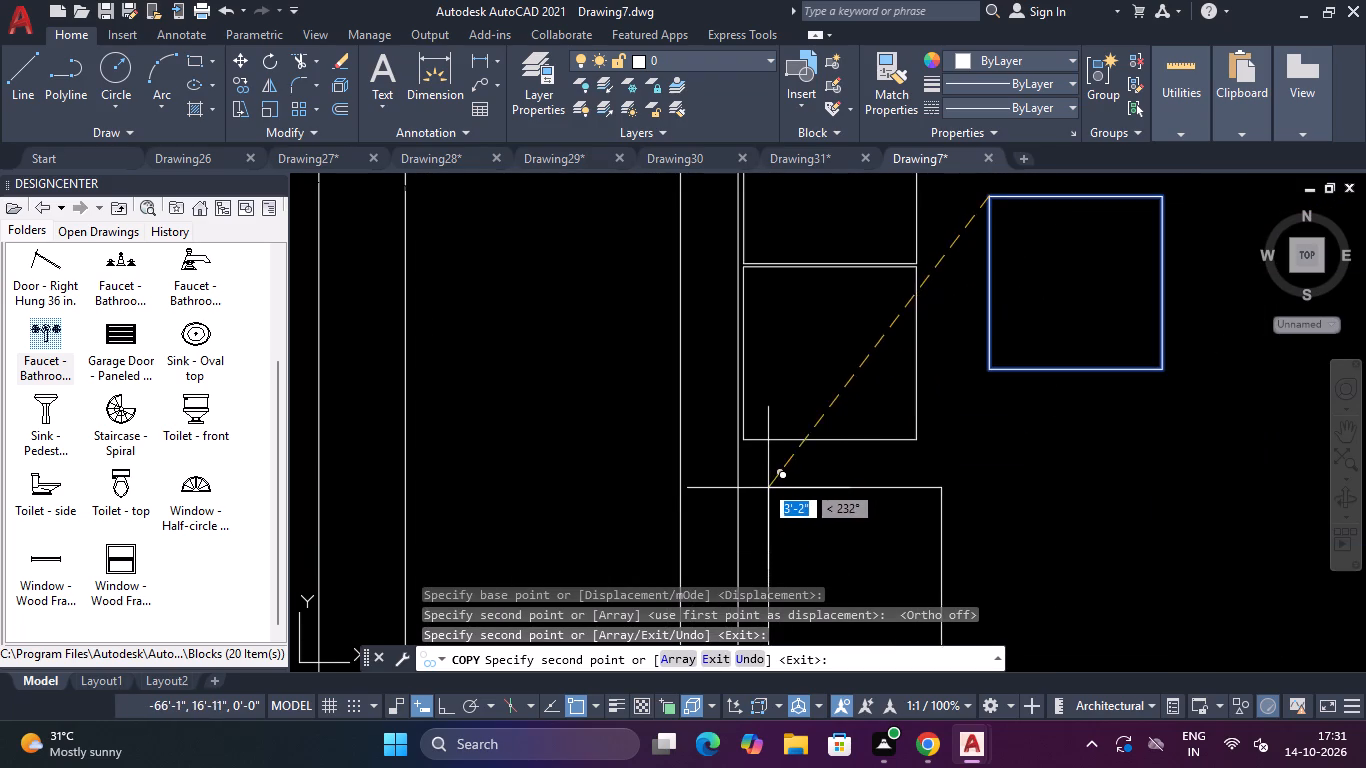
scroll(742, 447, up, 1)
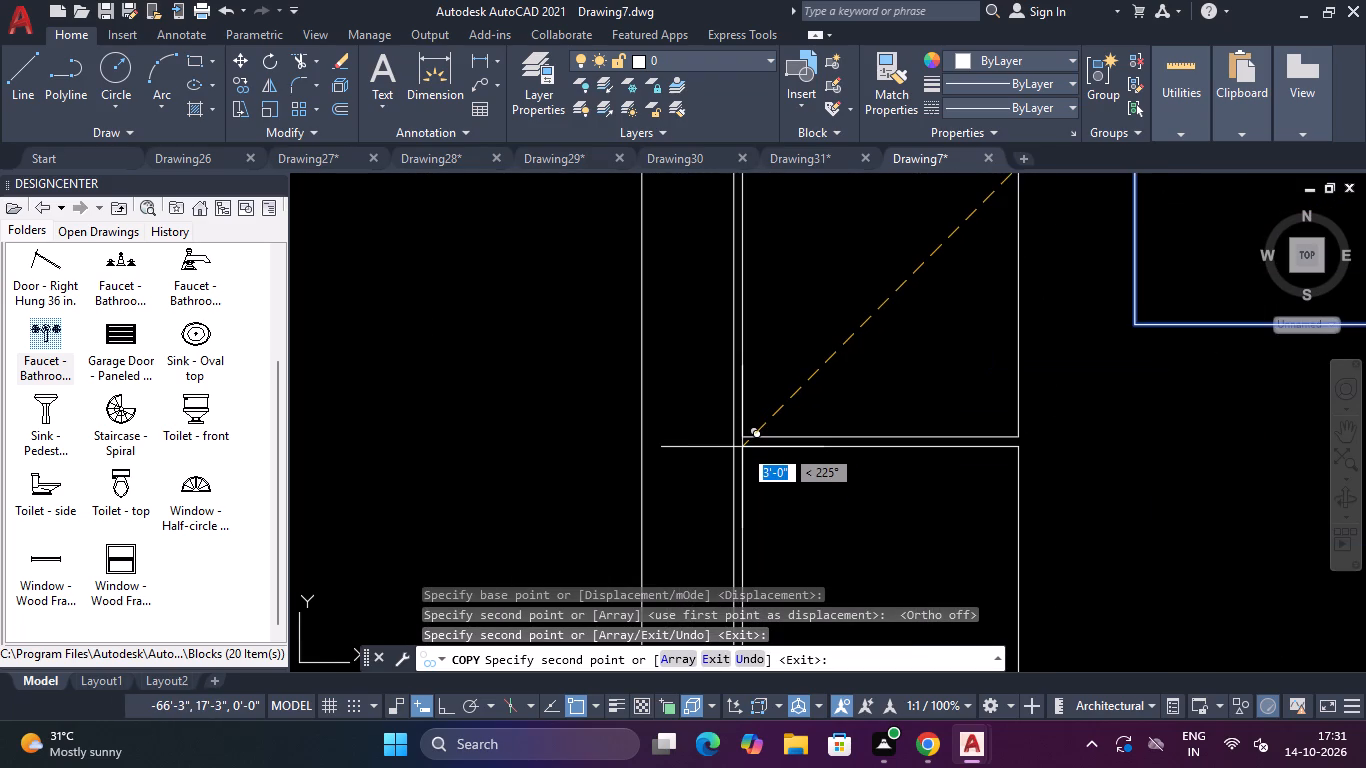
click(742, 447)
scroll(742, 447, down, 4)
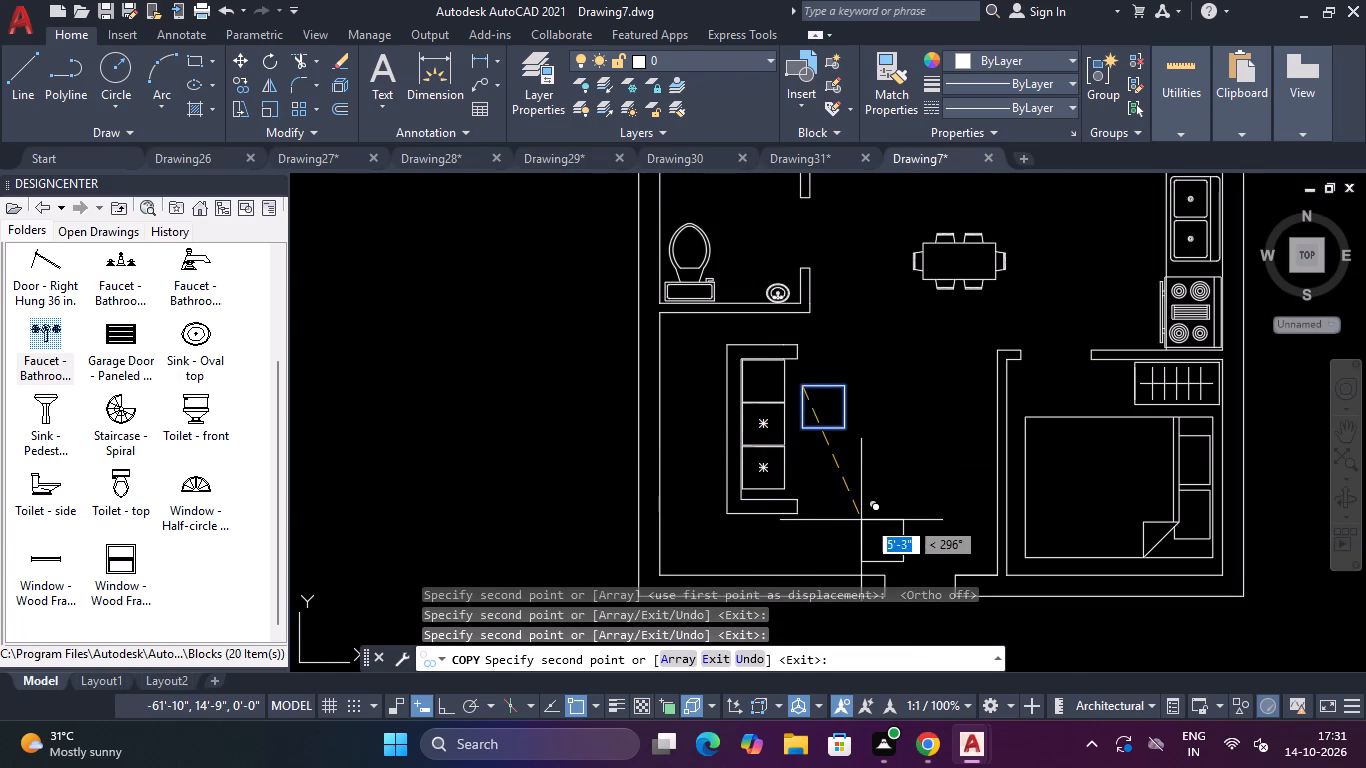
key(Escape)
Move the southernmost seat cushion south towards the sofa's south arm, leaving a small gap between cushion and arm.
scroll(786, 464, up, 3)
click(794, 456)
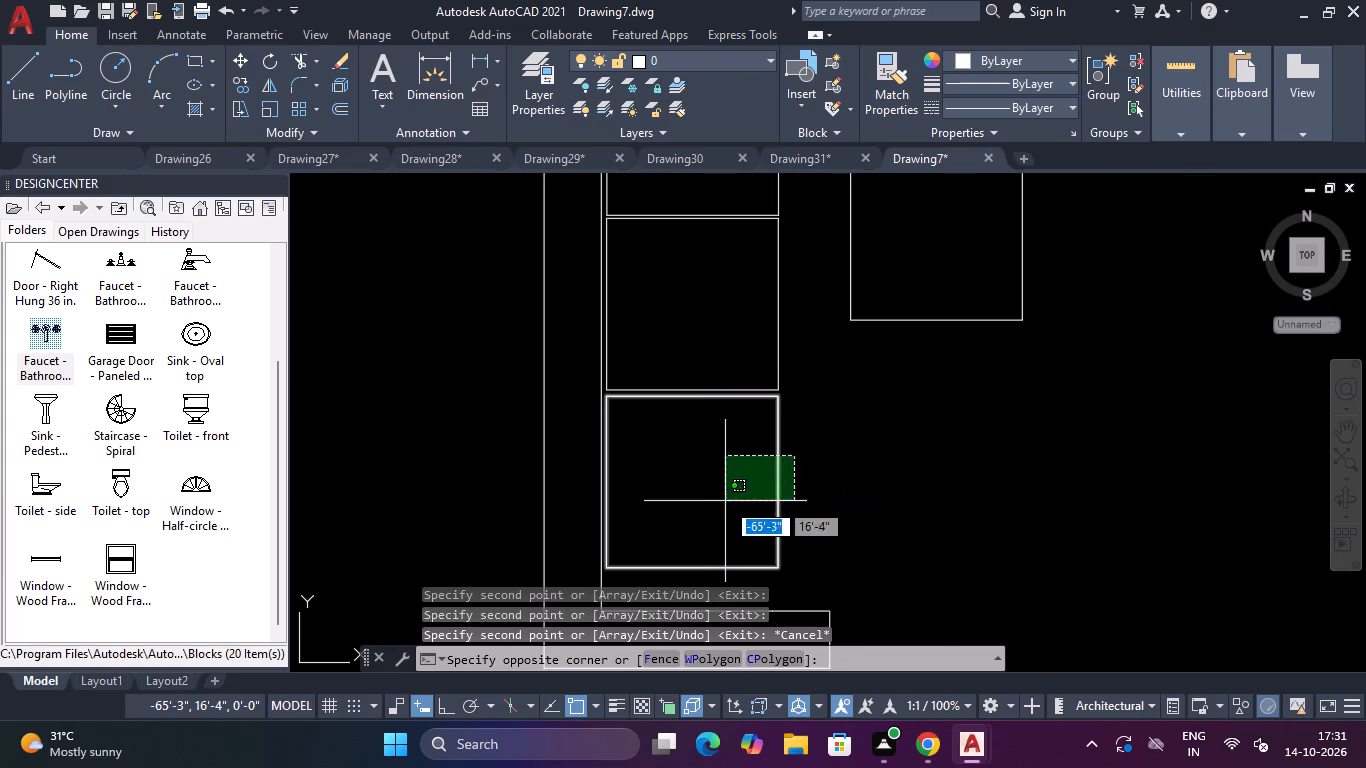
click(725, 501)
text(M)
key(space)
scroll(725, 501, down, 1)
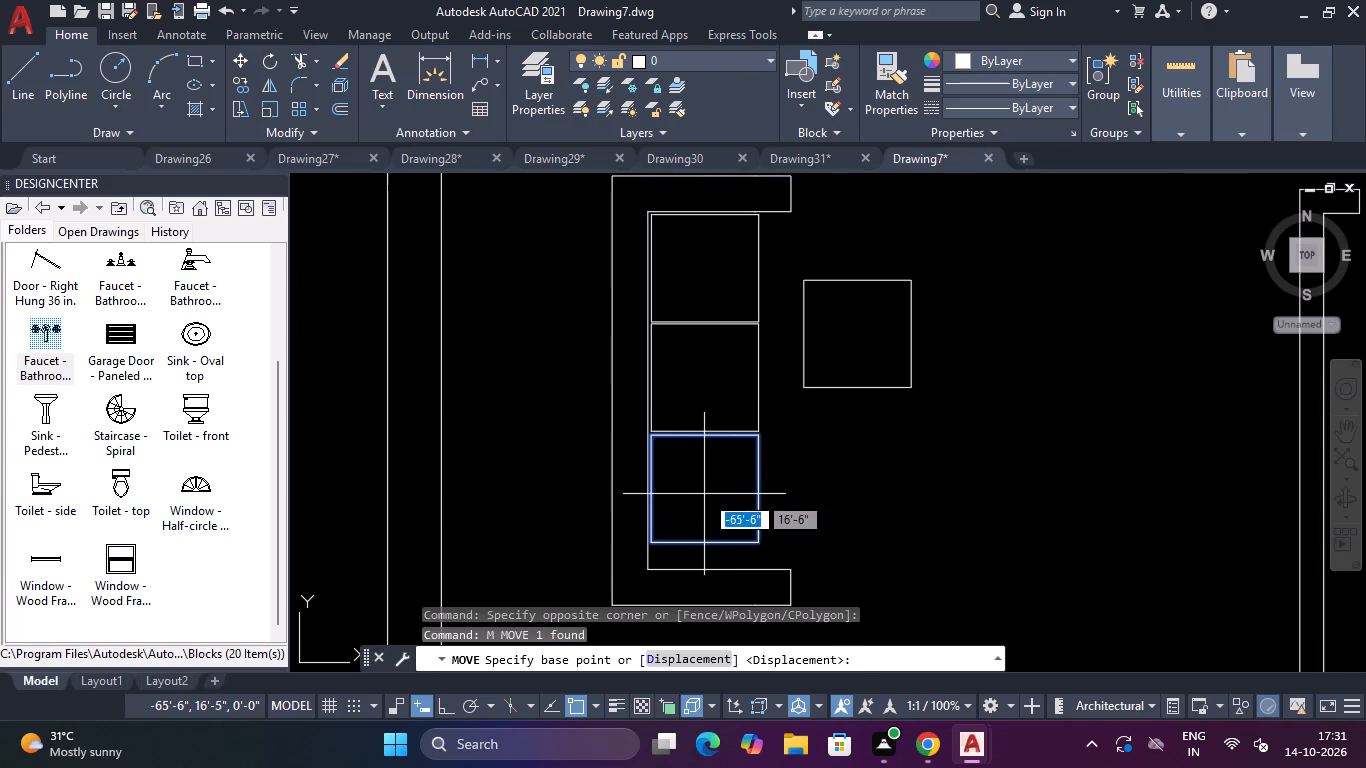
click(703, 486)
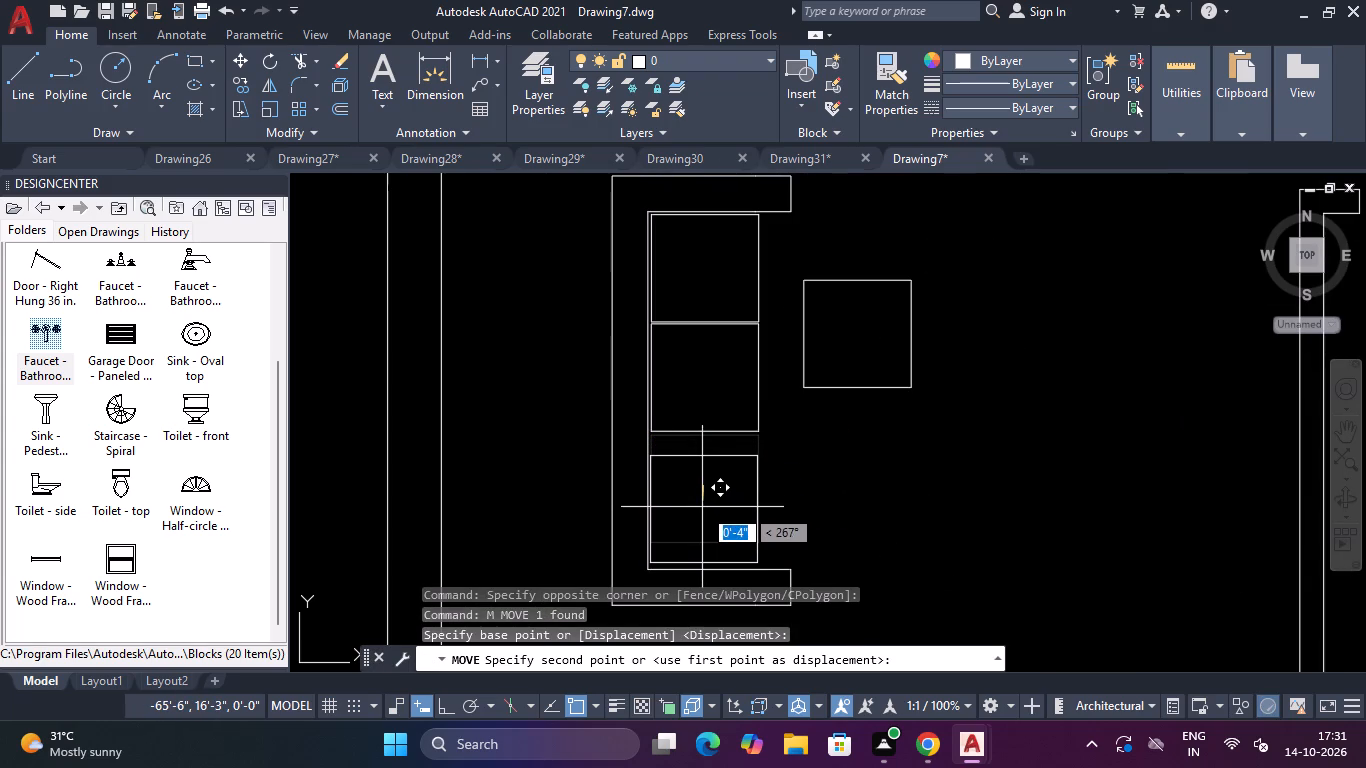
click(702, 510)
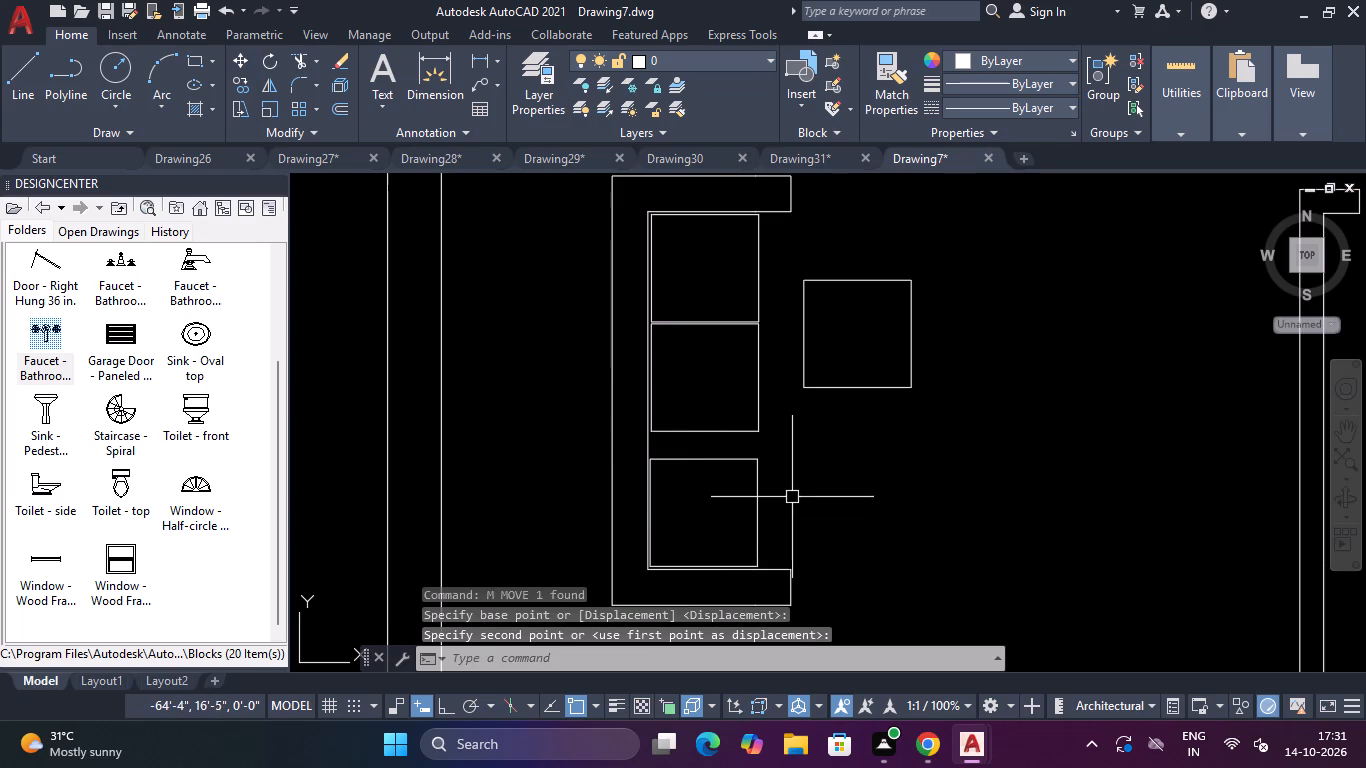
drag(793, 492, 784, 492)
click(716, 504)
text(M)
key(space)
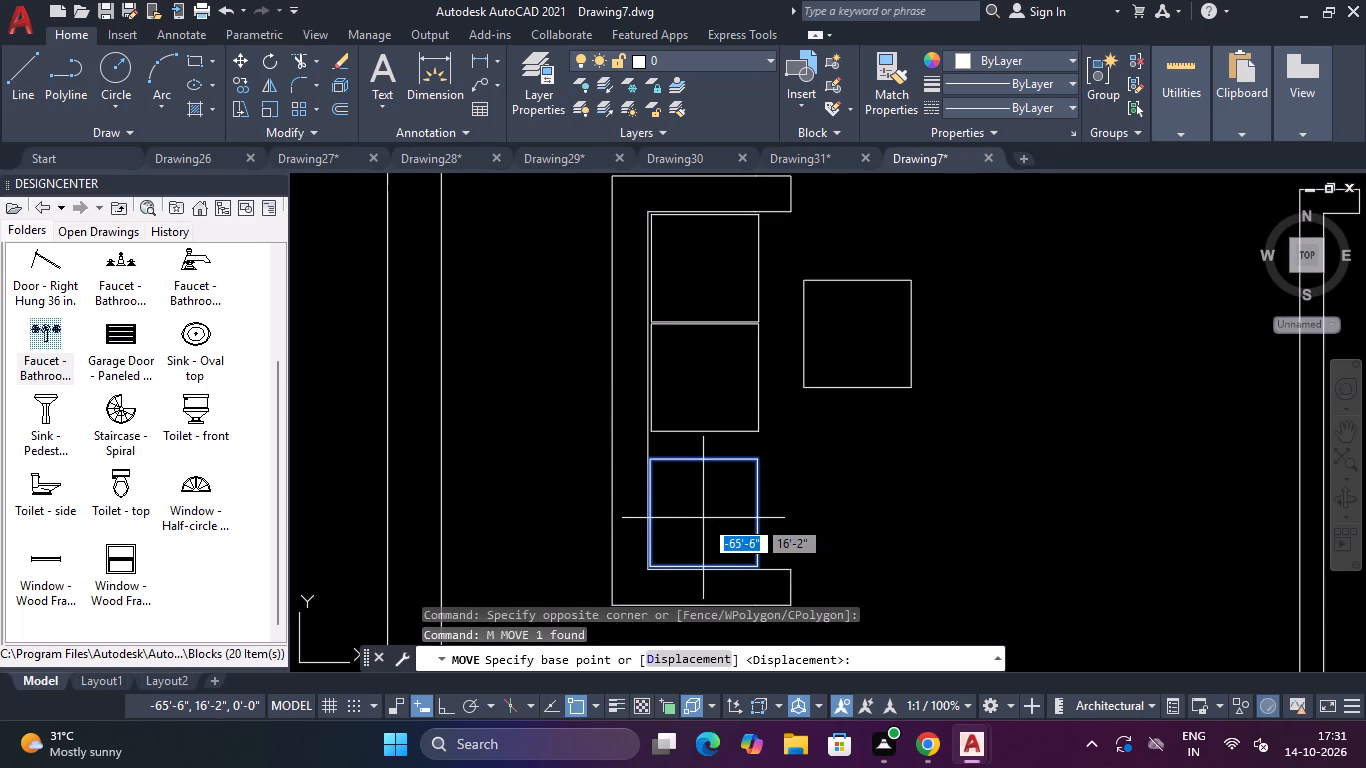
click(703, 518)
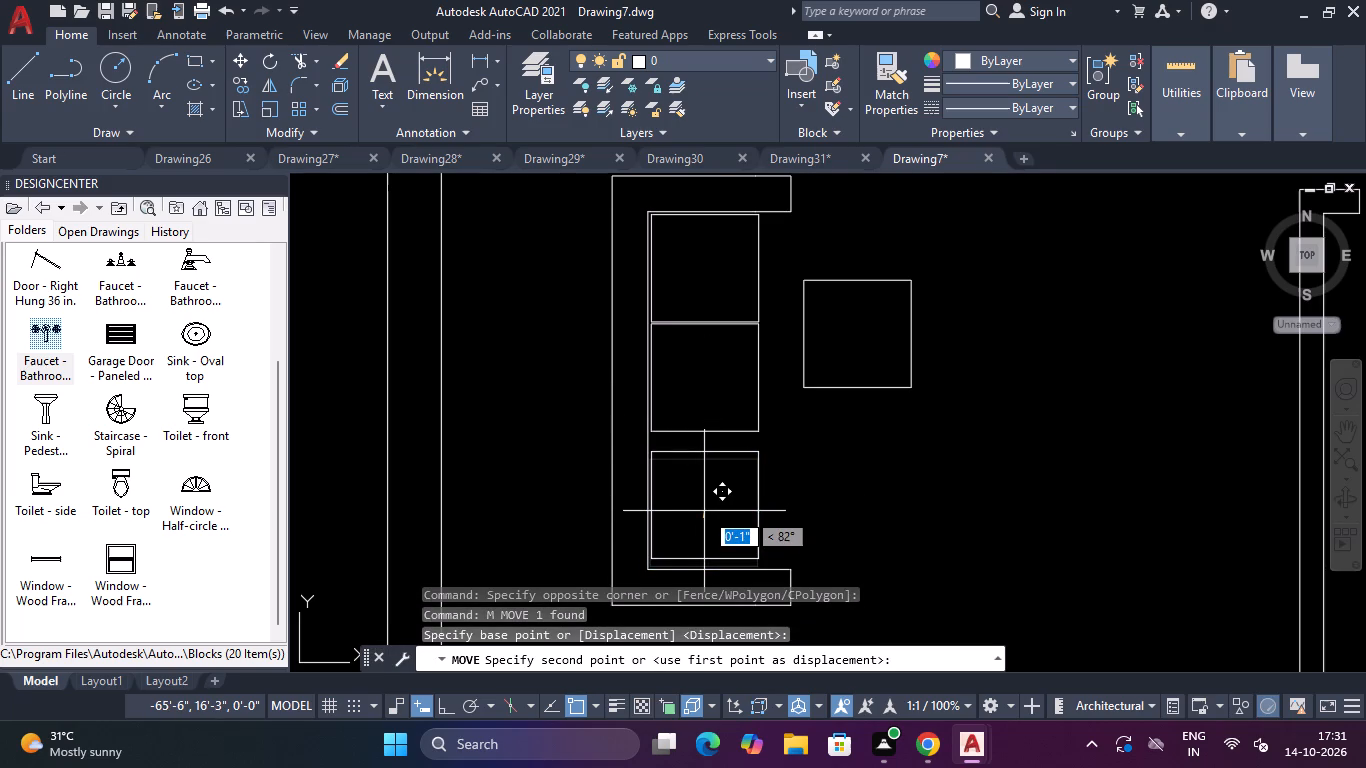
click(704, 514)
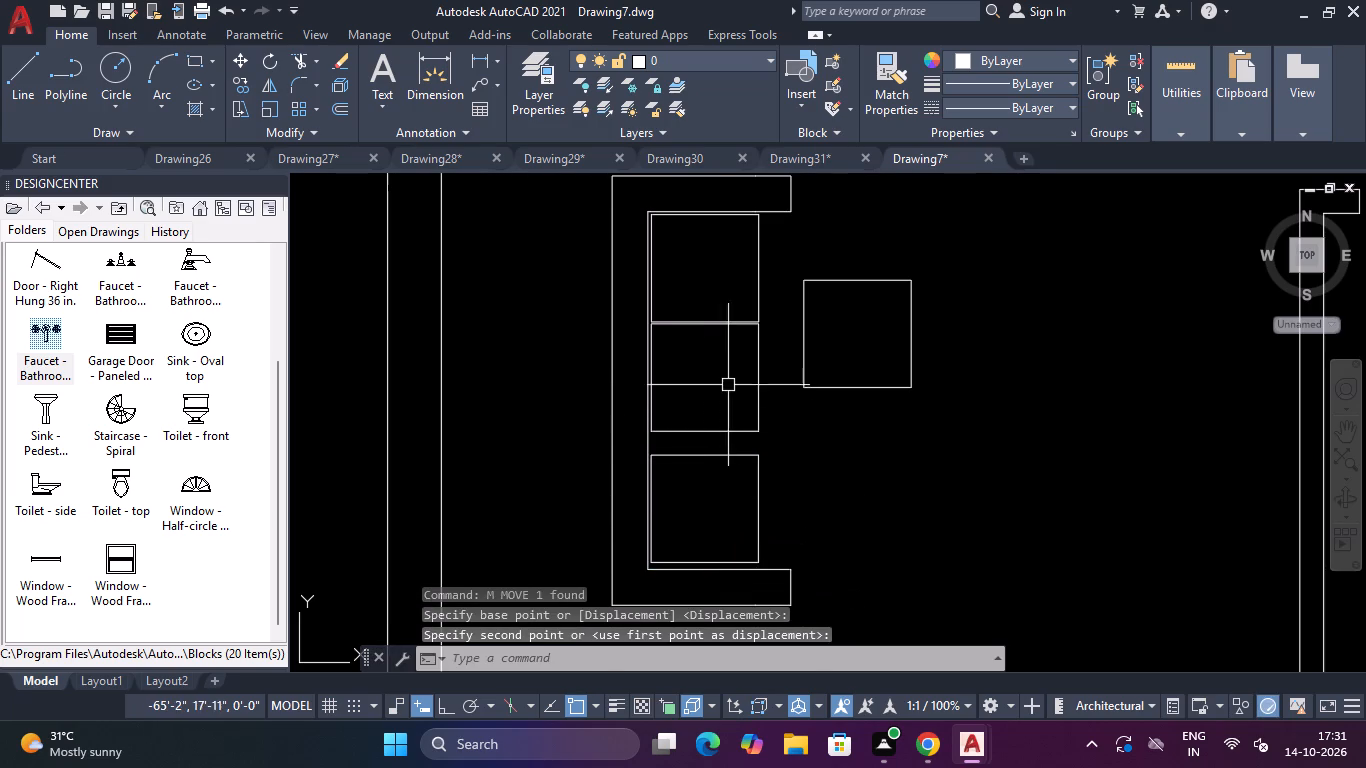
Move the middle seat cushion about 3" south so that a small gap separates it from the southernmost cushion.
click(728, 375)
click(704, 408)
click(775, 408)
click(745, 418)
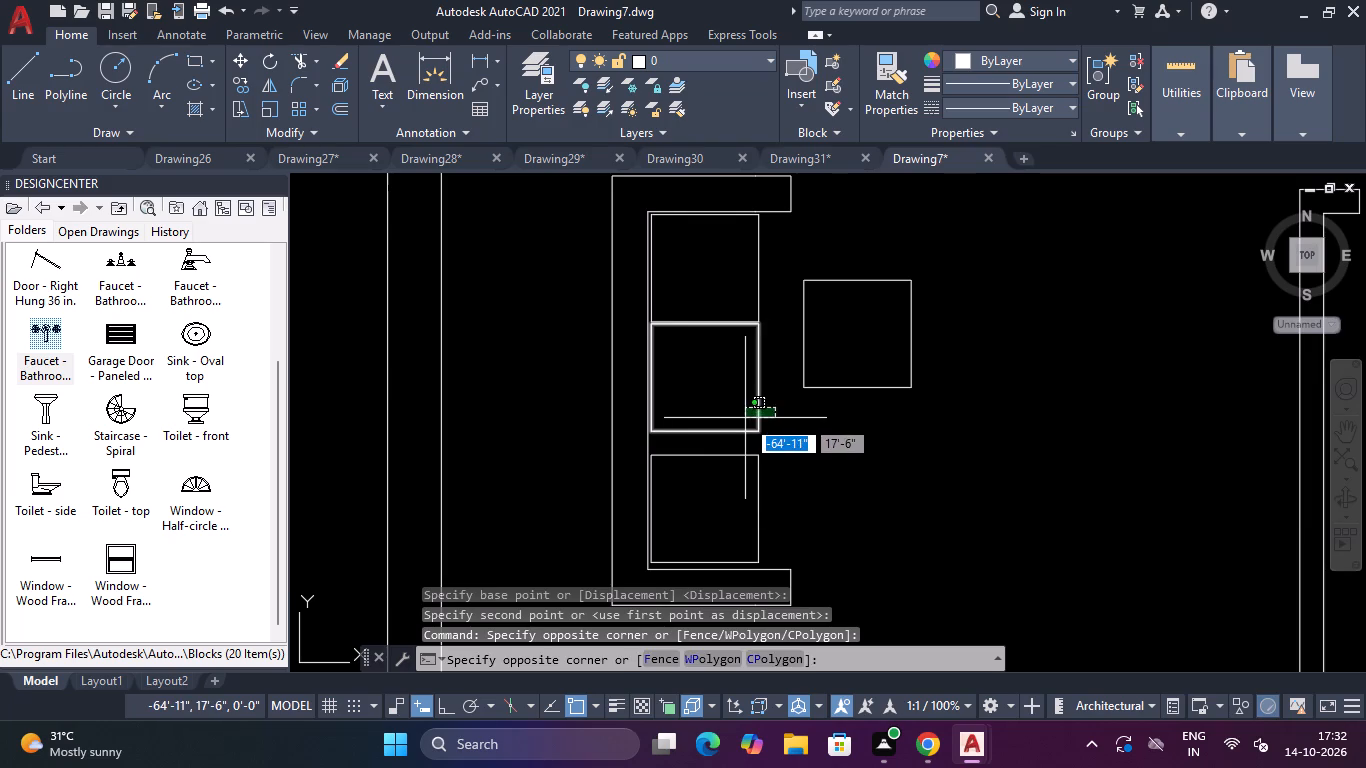
text(M)
key(space)
click(697, 371)
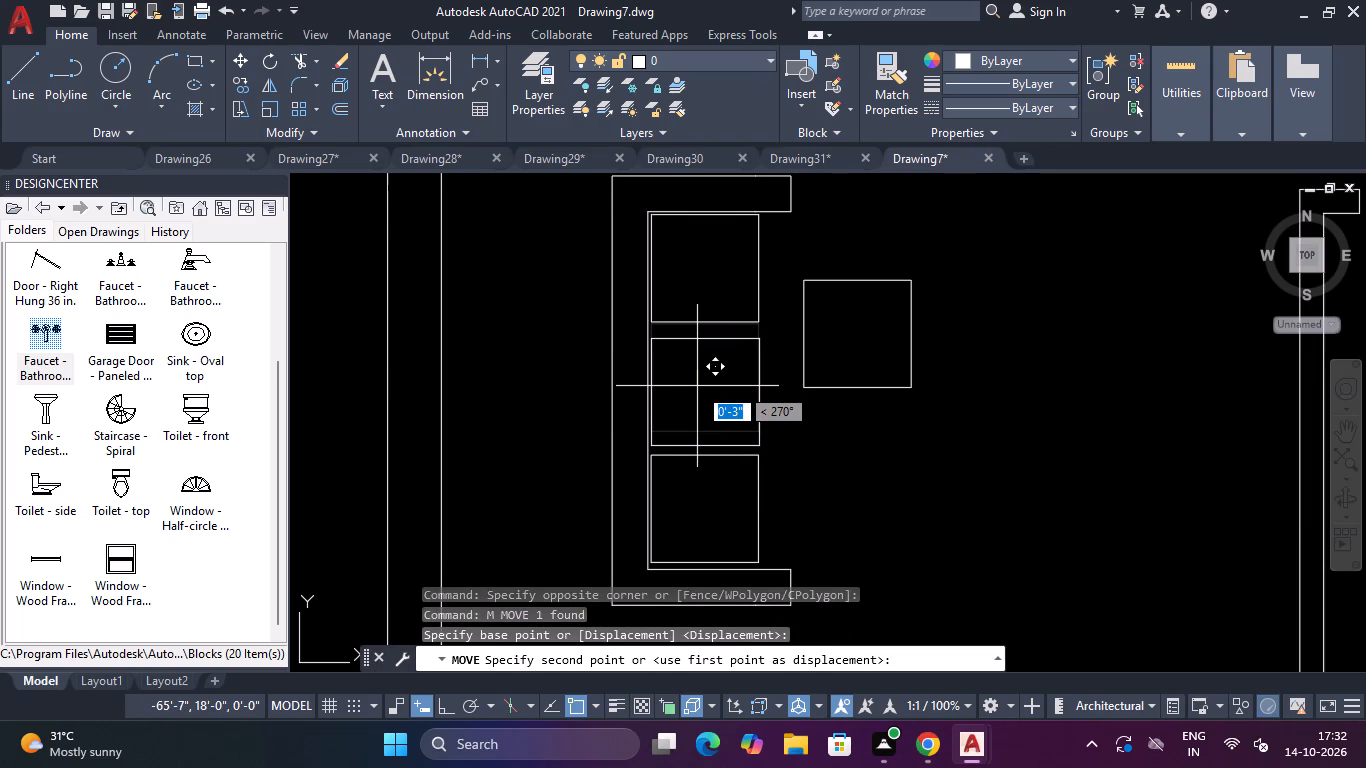
click(697, 386)
Move the northernmost seat cushion about 2" south, leaving small gaps to the north arm and the middle cushion.
click(770, 245)
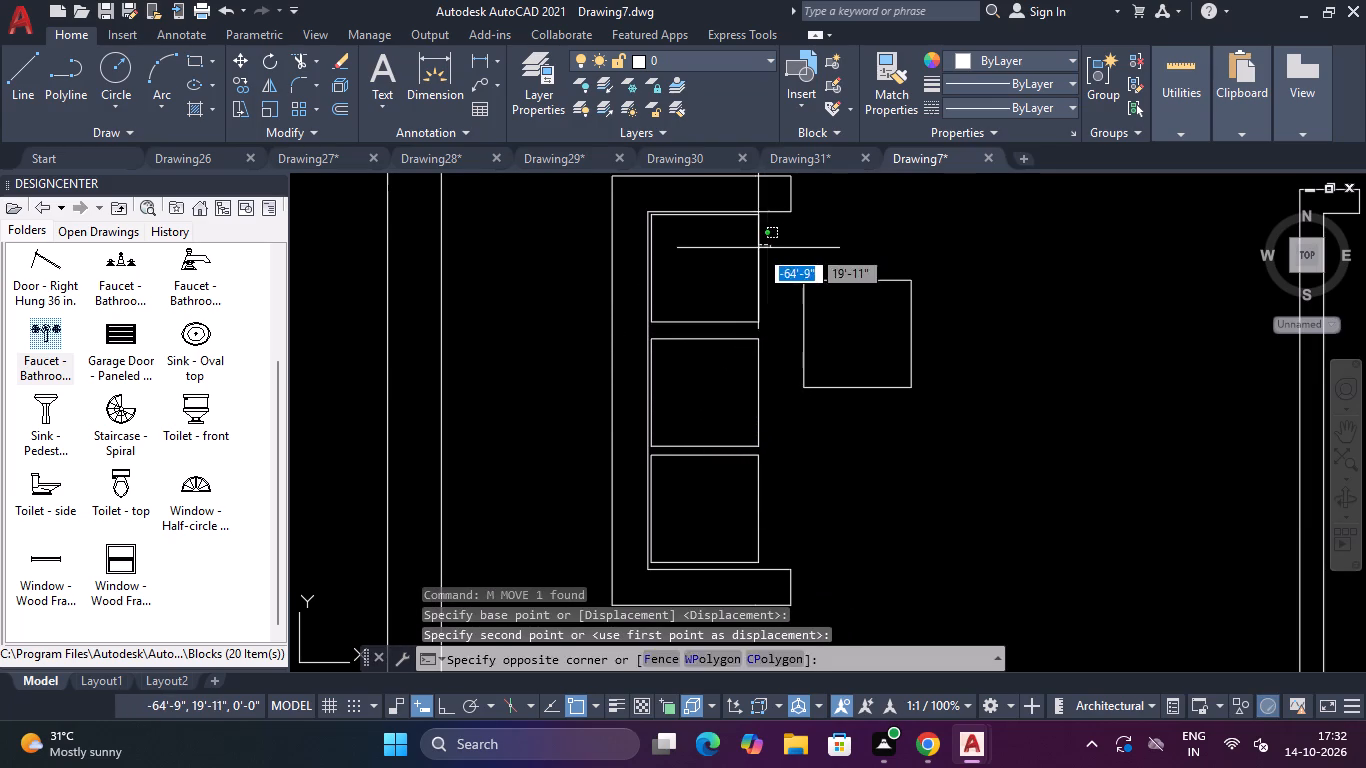
click(755, 249)
text(M)
key(space)
click(699, 262)
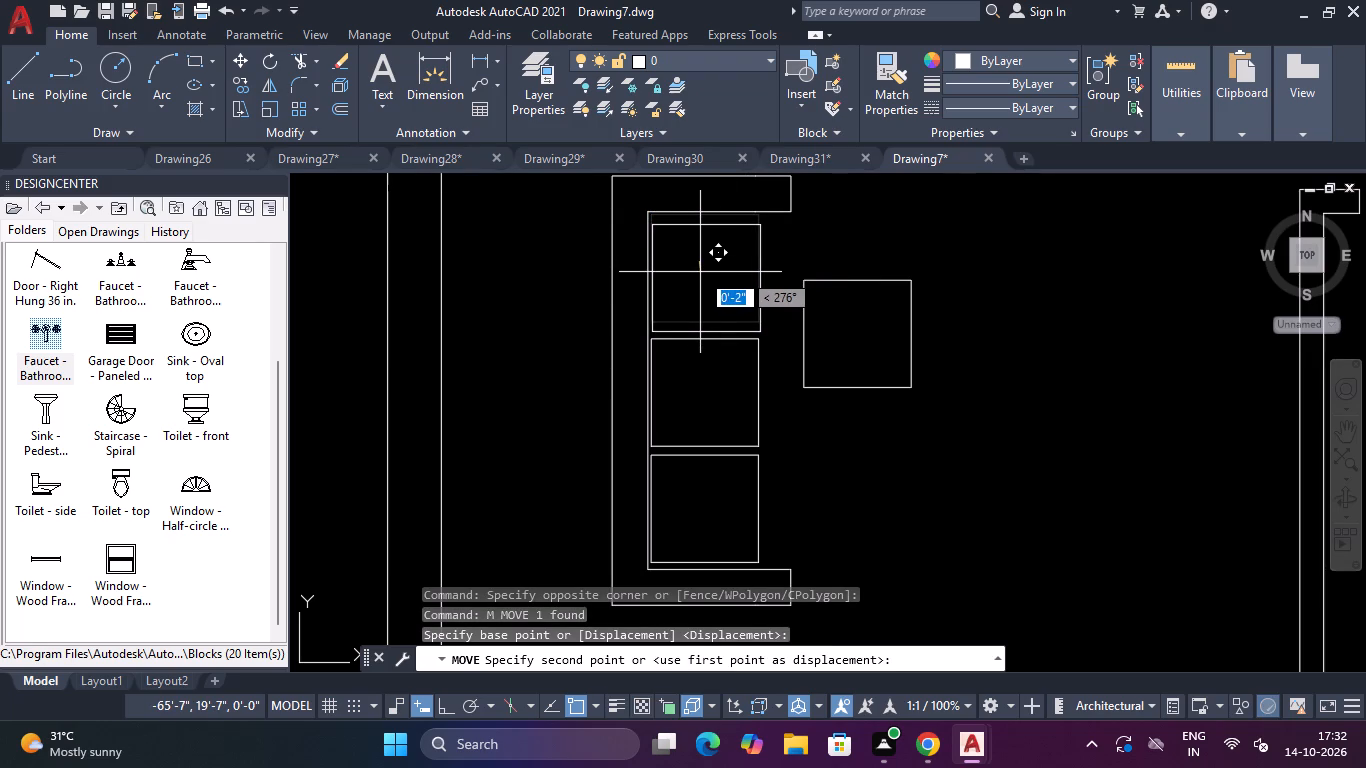
click(701, 272)
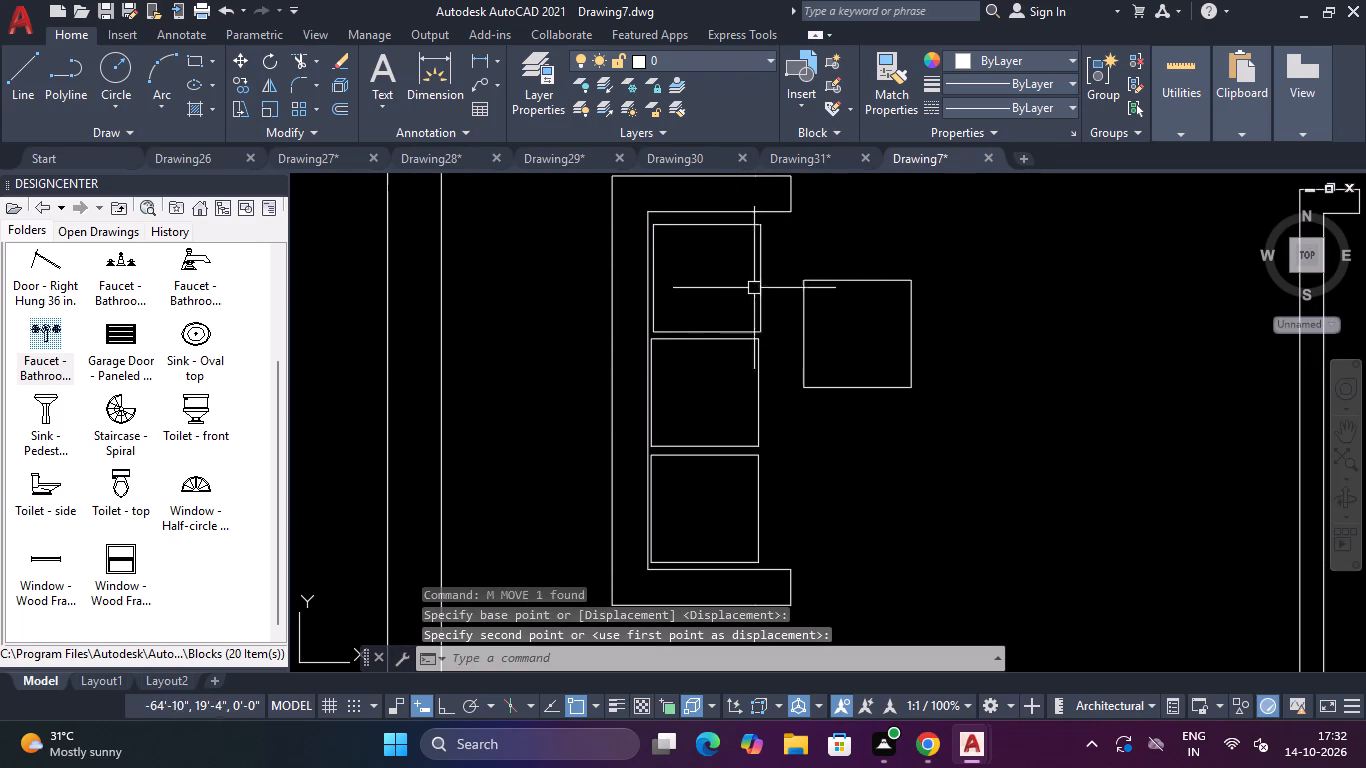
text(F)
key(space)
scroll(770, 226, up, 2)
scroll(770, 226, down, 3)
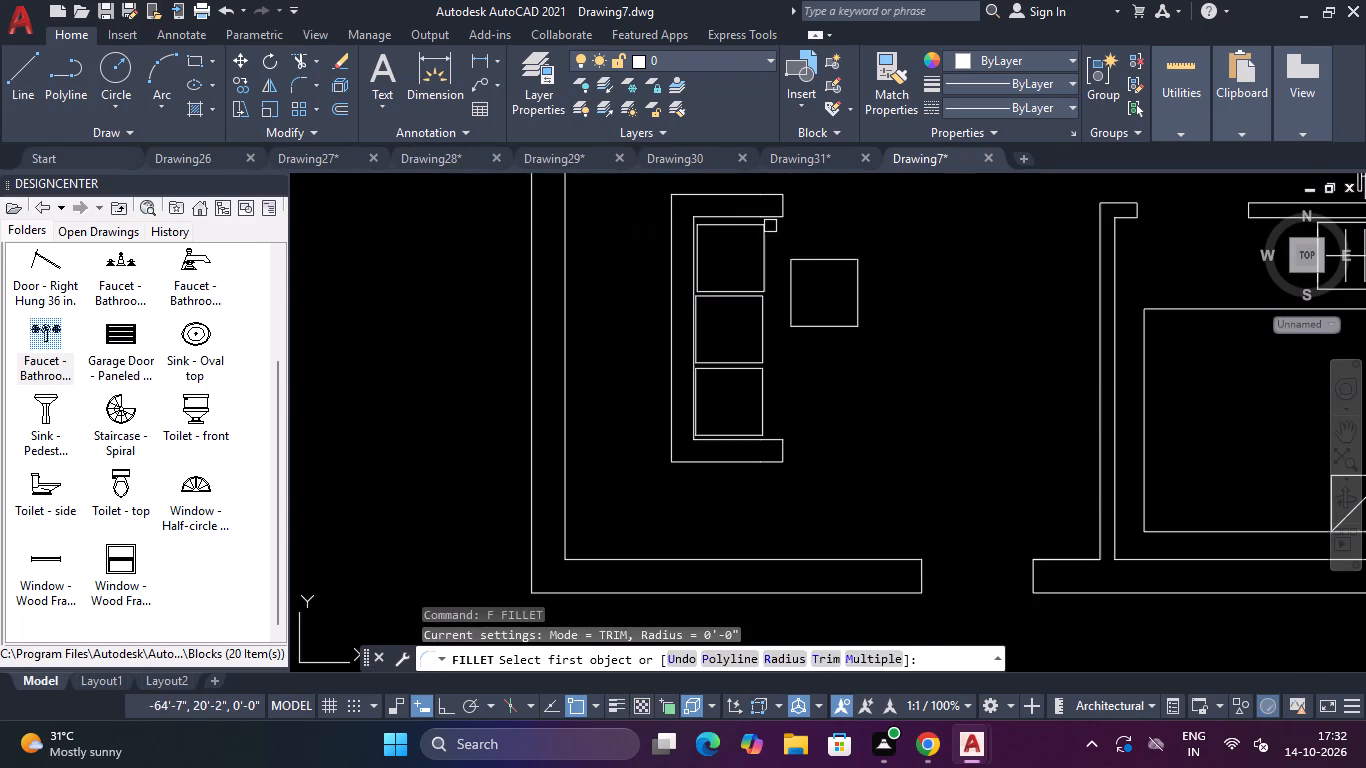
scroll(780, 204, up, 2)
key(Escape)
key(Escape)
Fillet the north-east corner of the northernmost seat cushion with a 1" radius.
scroll(824, 228, down, 1)
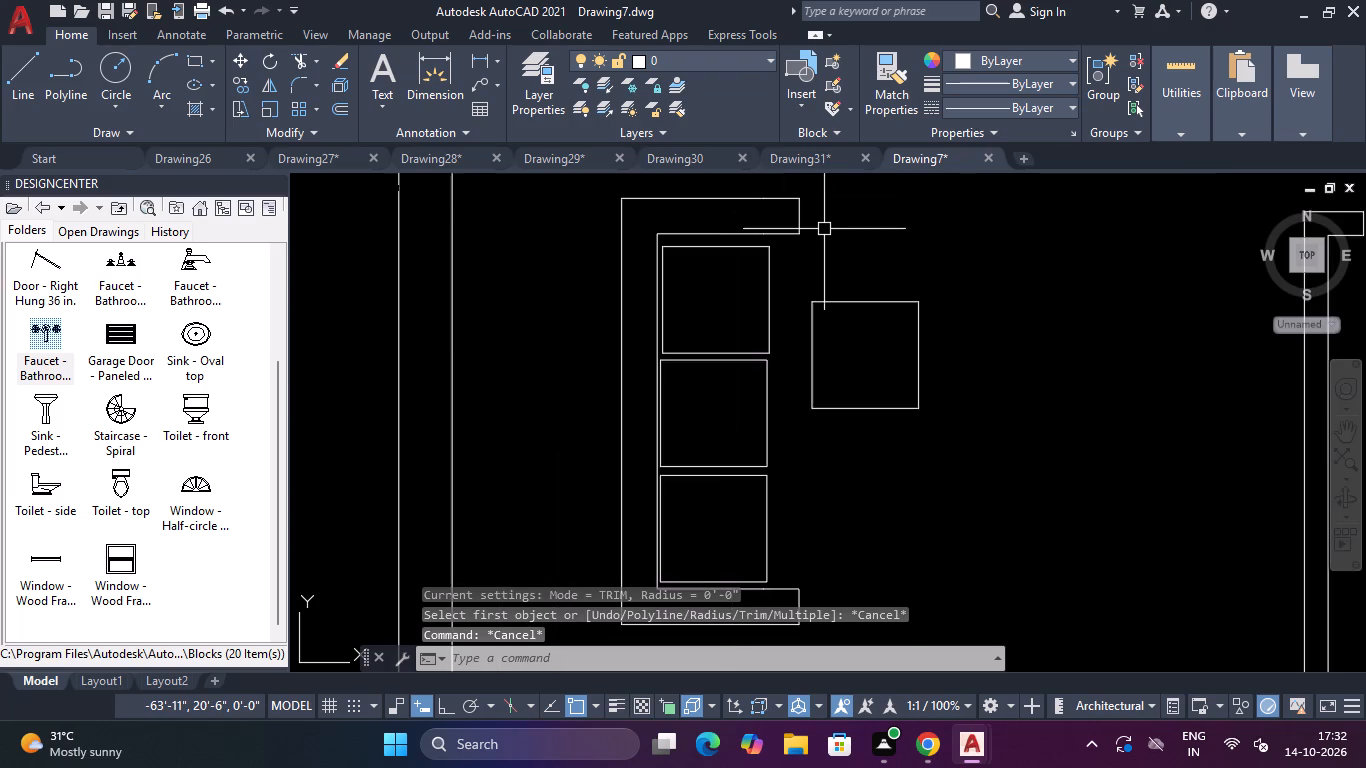
scroll(824, 229, down, 3)
text(F)
key(space)
text(R)
key(space)
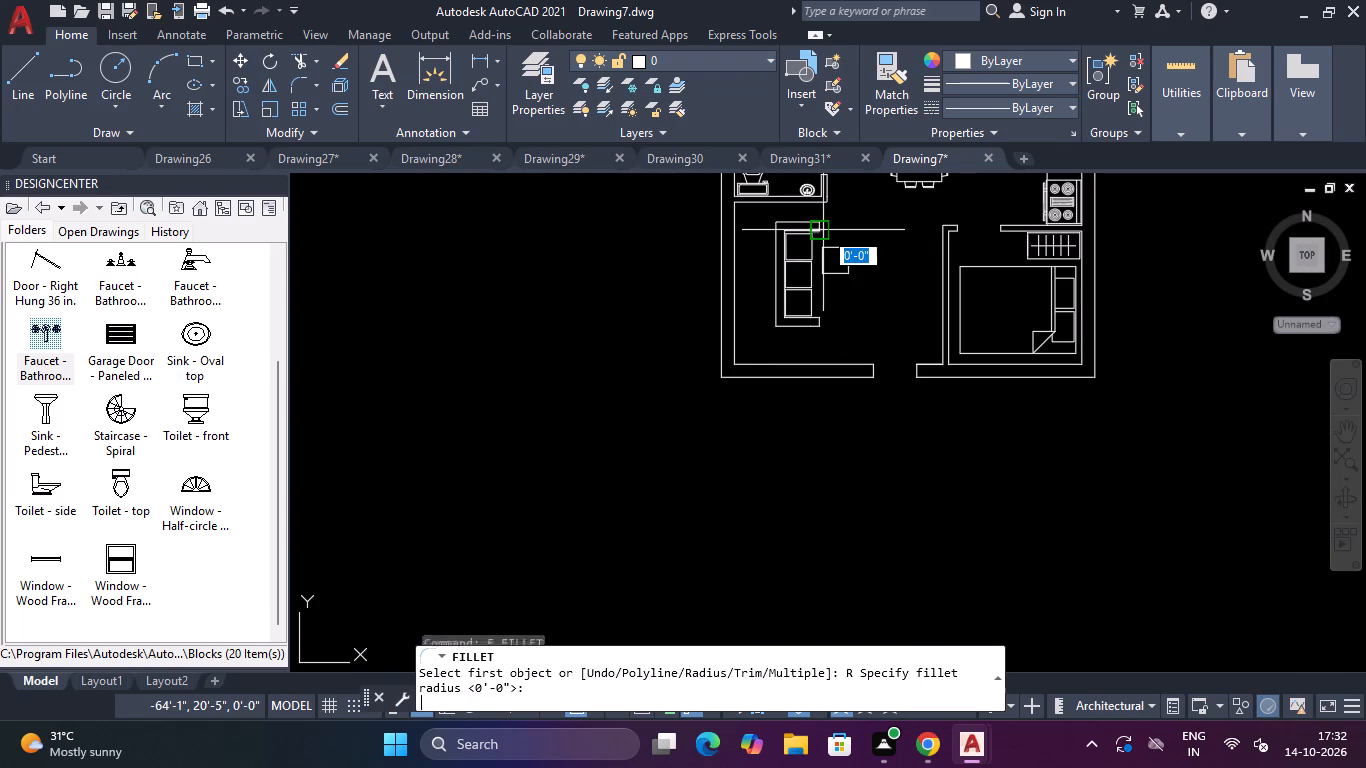
text(1")
key(Return)
scroll(823, 230, up, 6)
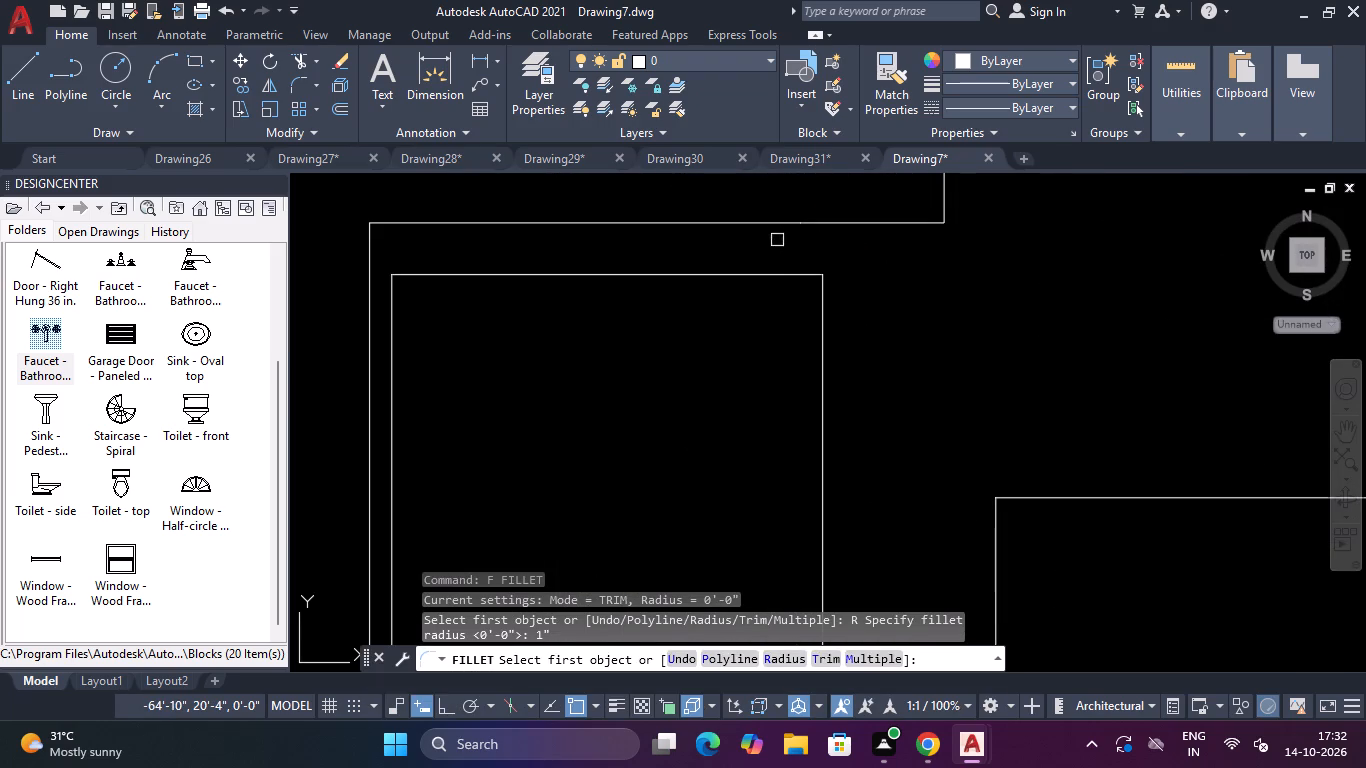
click(778, 271)
click(826, 310)
Fillet the south-east corner of the northernmost seat cushion with the same 1" radius.
scroll(829, 311, down, 4)
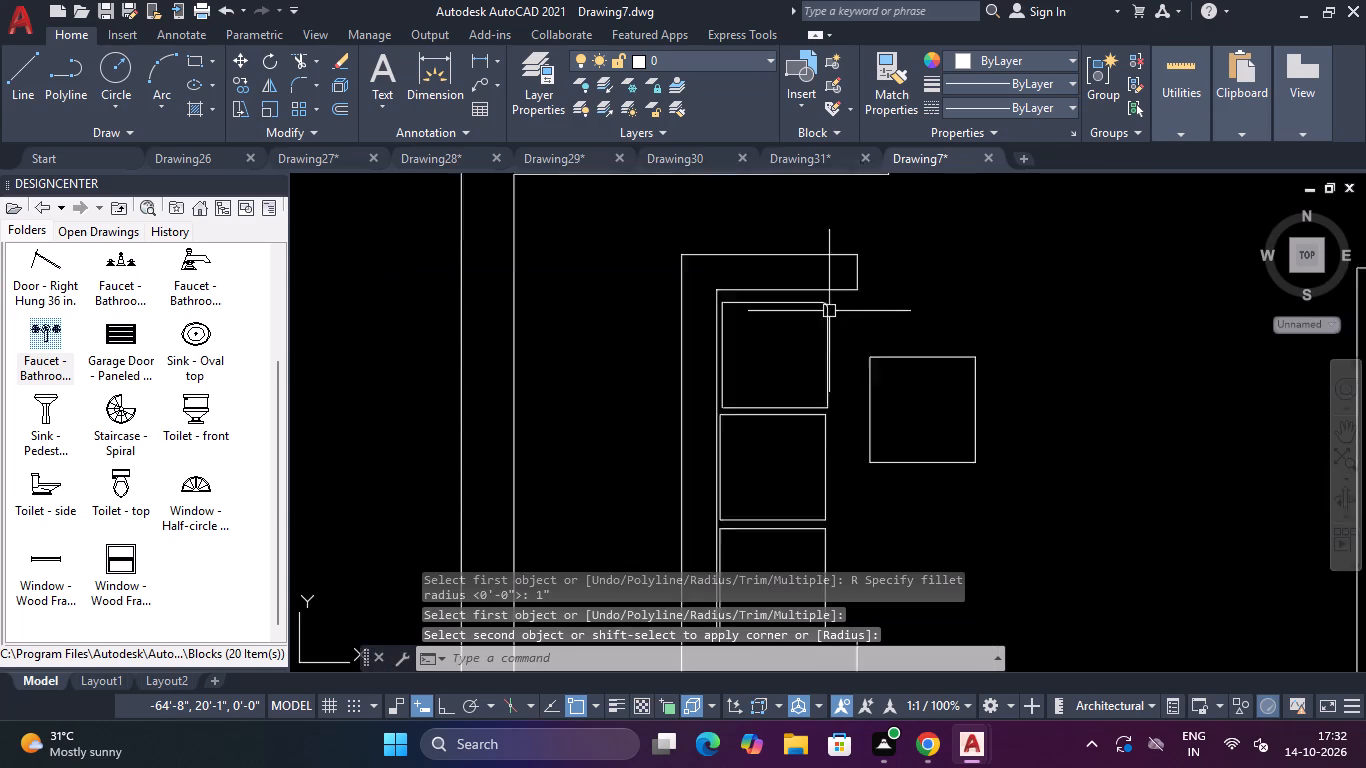
scroll(830, 313, down, 1)
key(space)
scroll(827, 321, up, 4)
click(835, 400)
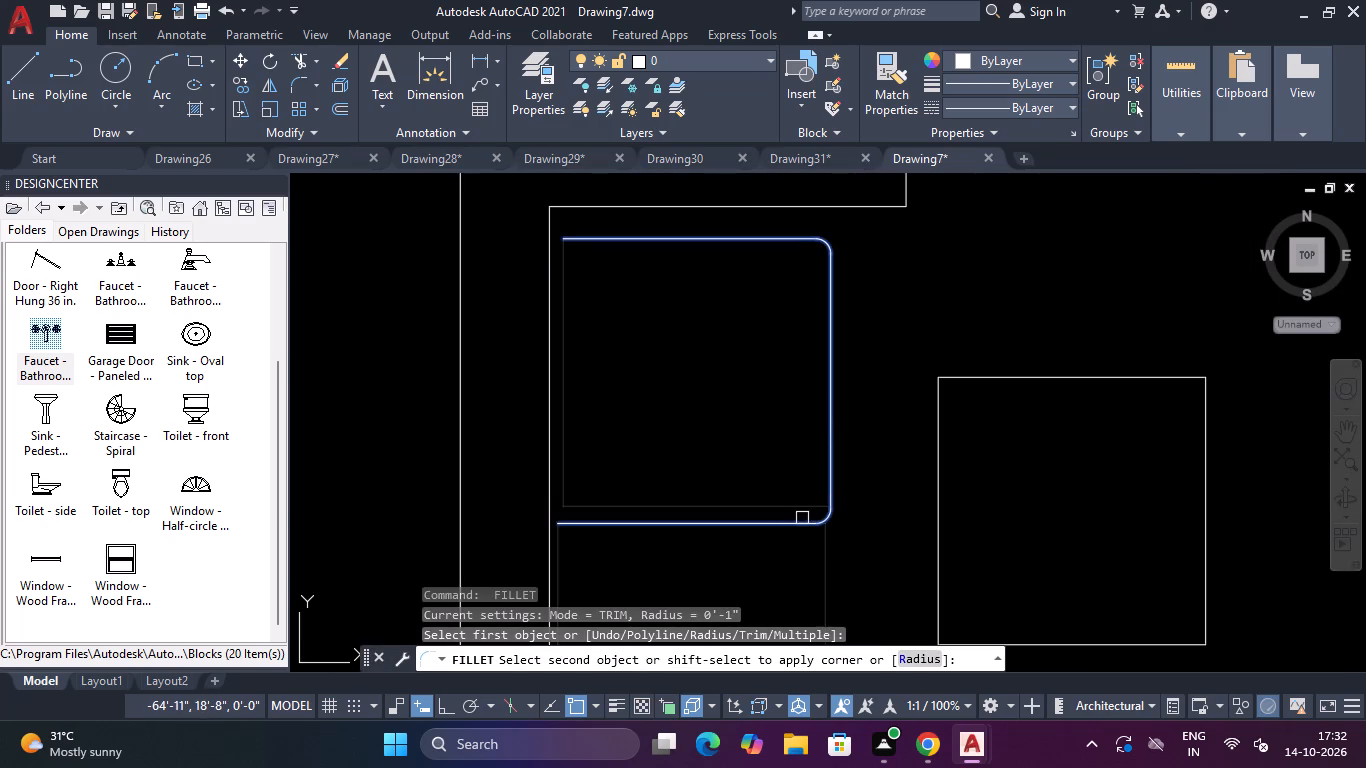
click(801, 506)
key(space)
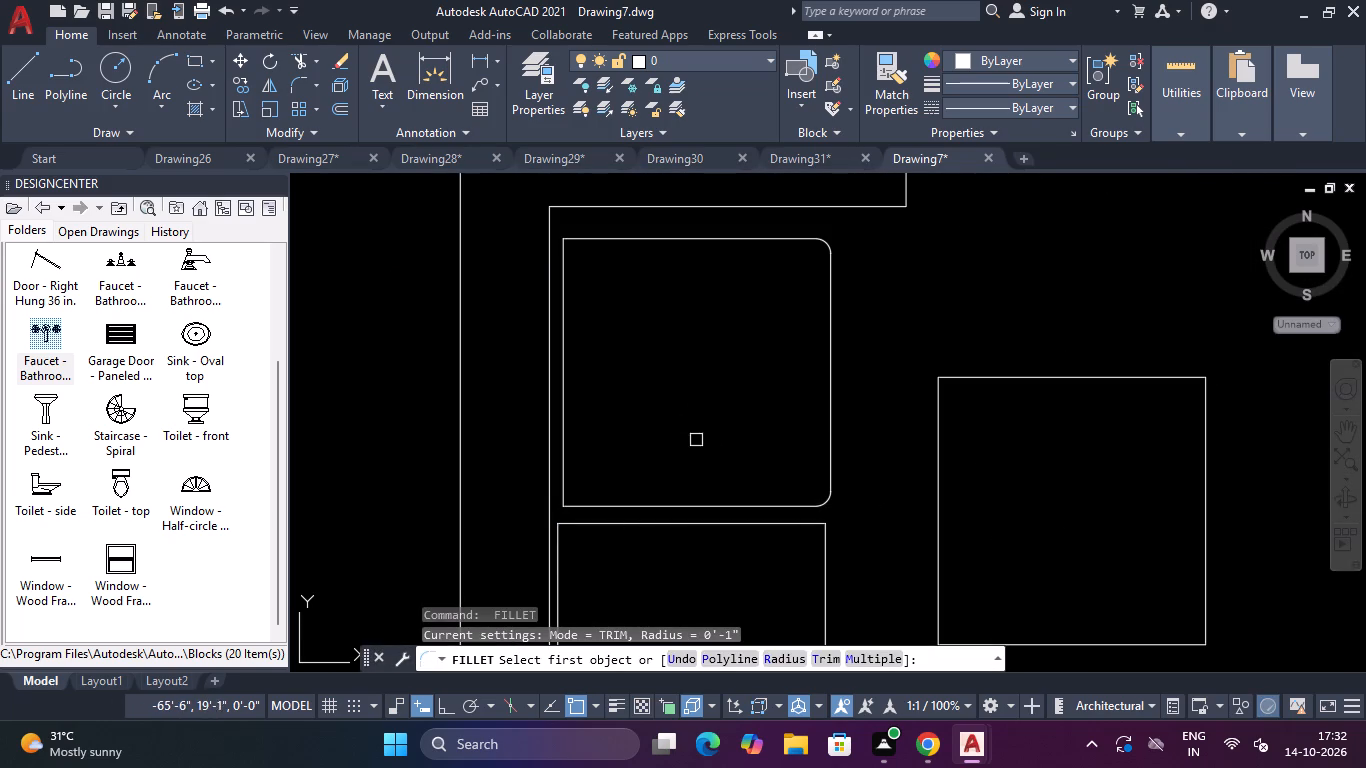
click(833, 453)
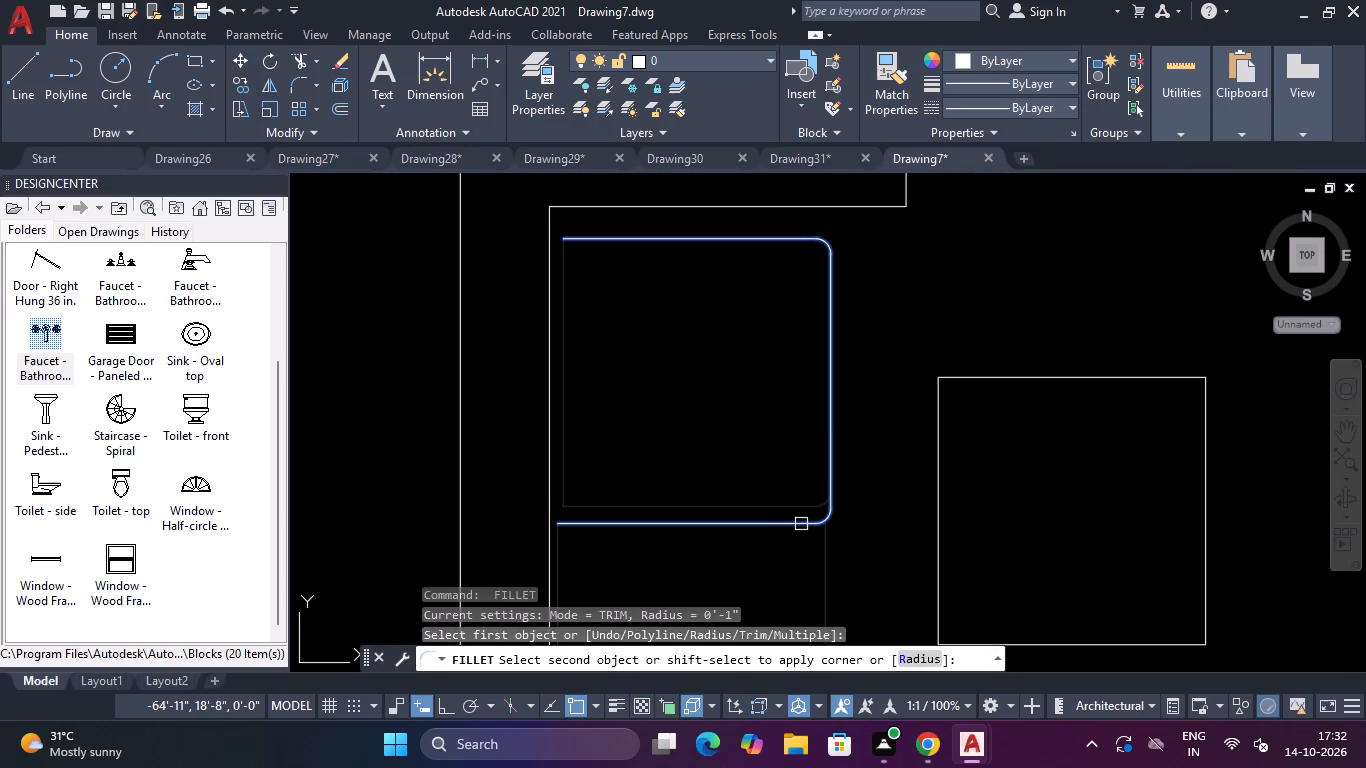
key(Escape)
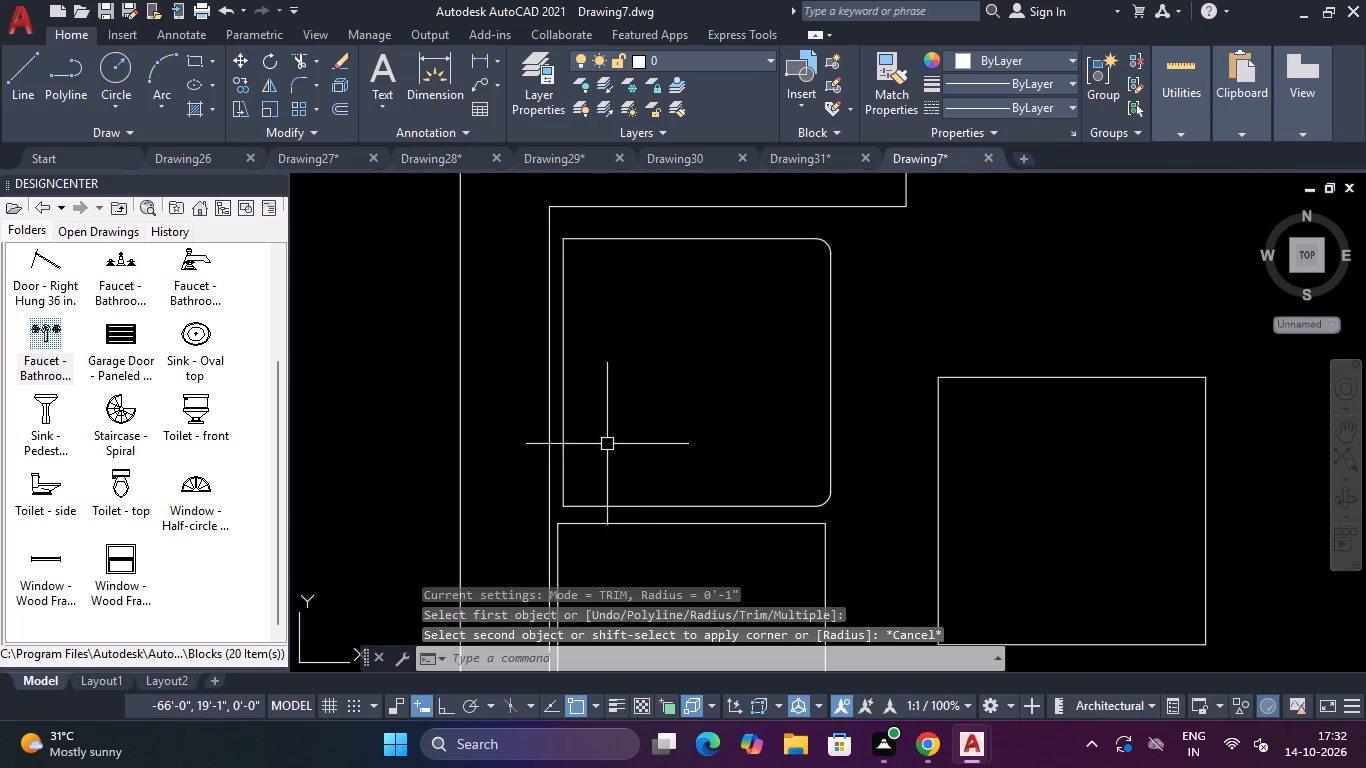
Fillet the north-west and south-west corners of the northernmost seat cushion with the 1" radius.
key(space)
click(605, 239)
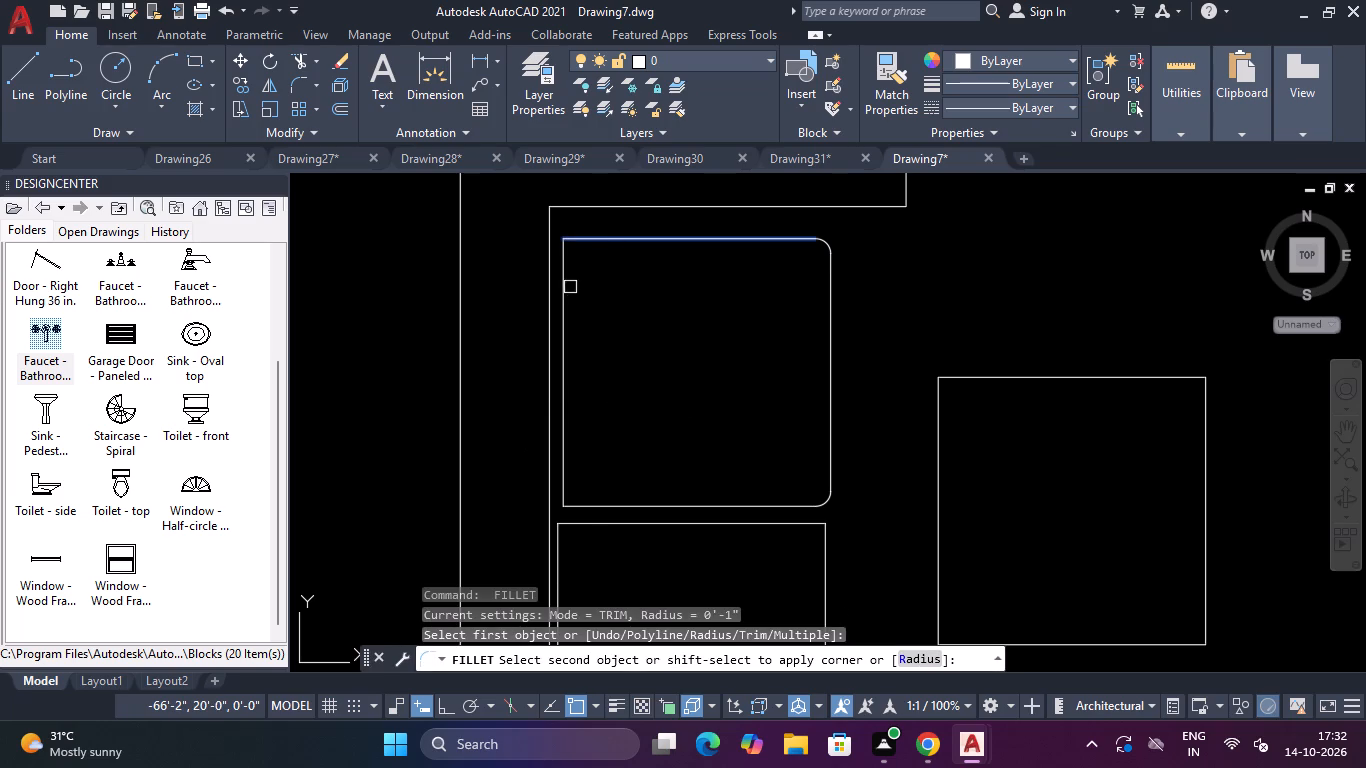
click(562, 289)
key(space)
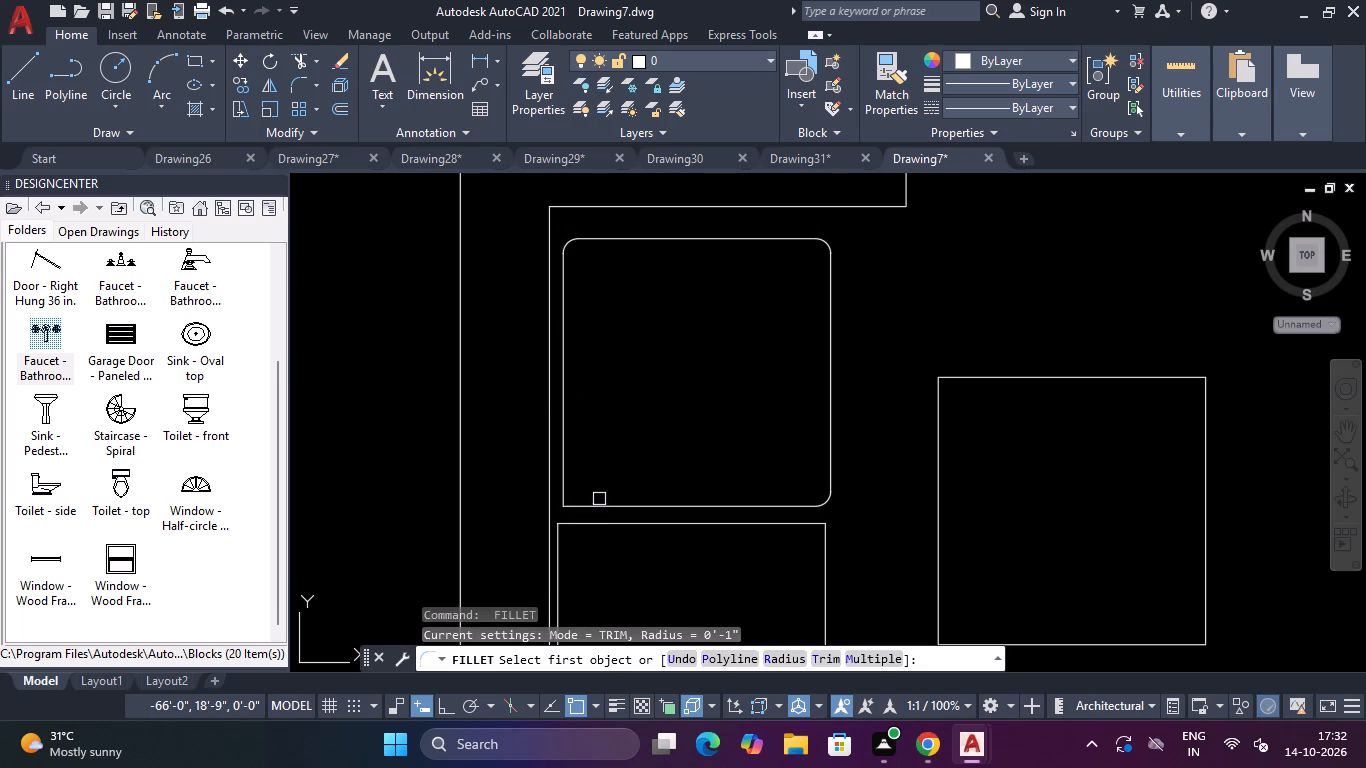
click(599, 499)
click(599, 502)
click(566, 448)
scroll(585, 437, down, 3)
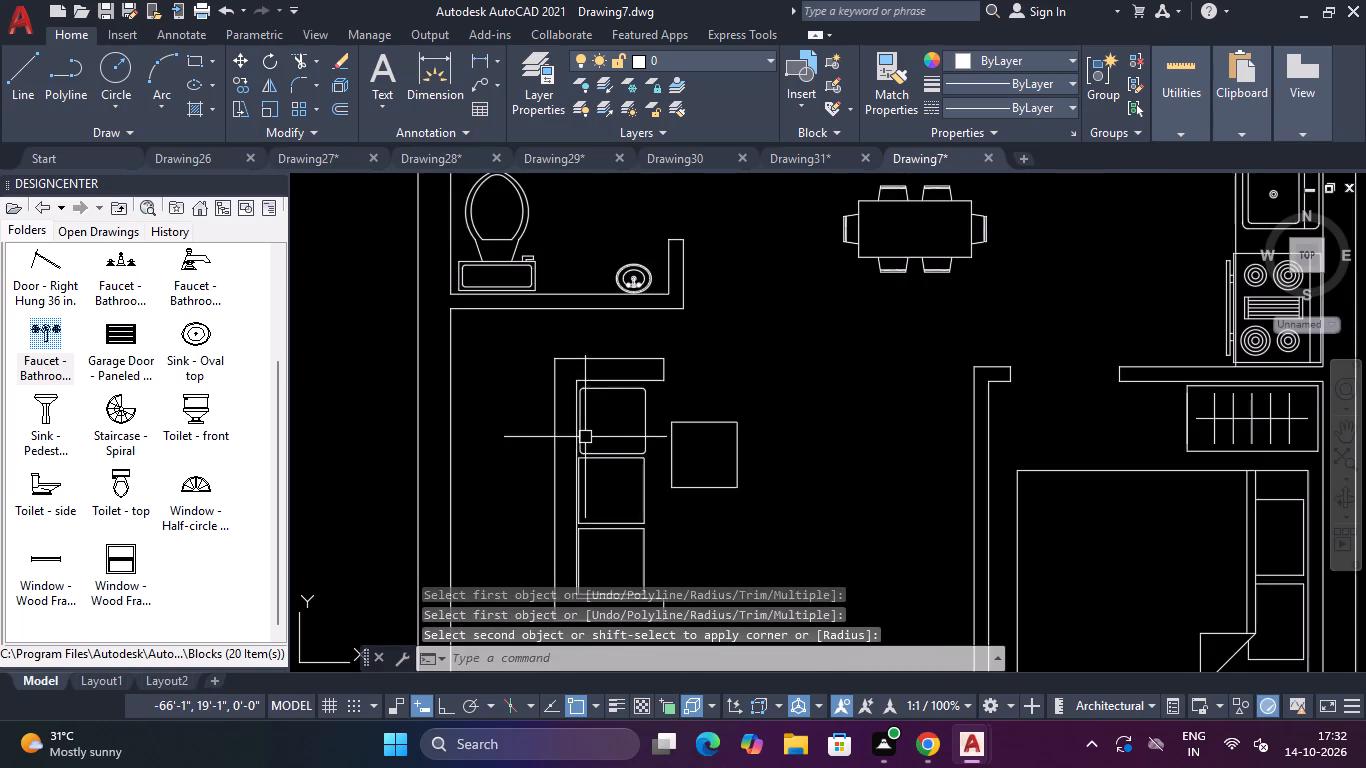
Fillet the north-east and south-east corners of the middle seat cushion with the 1" radius.
scroll(596, 480, up, 2)
key(space)
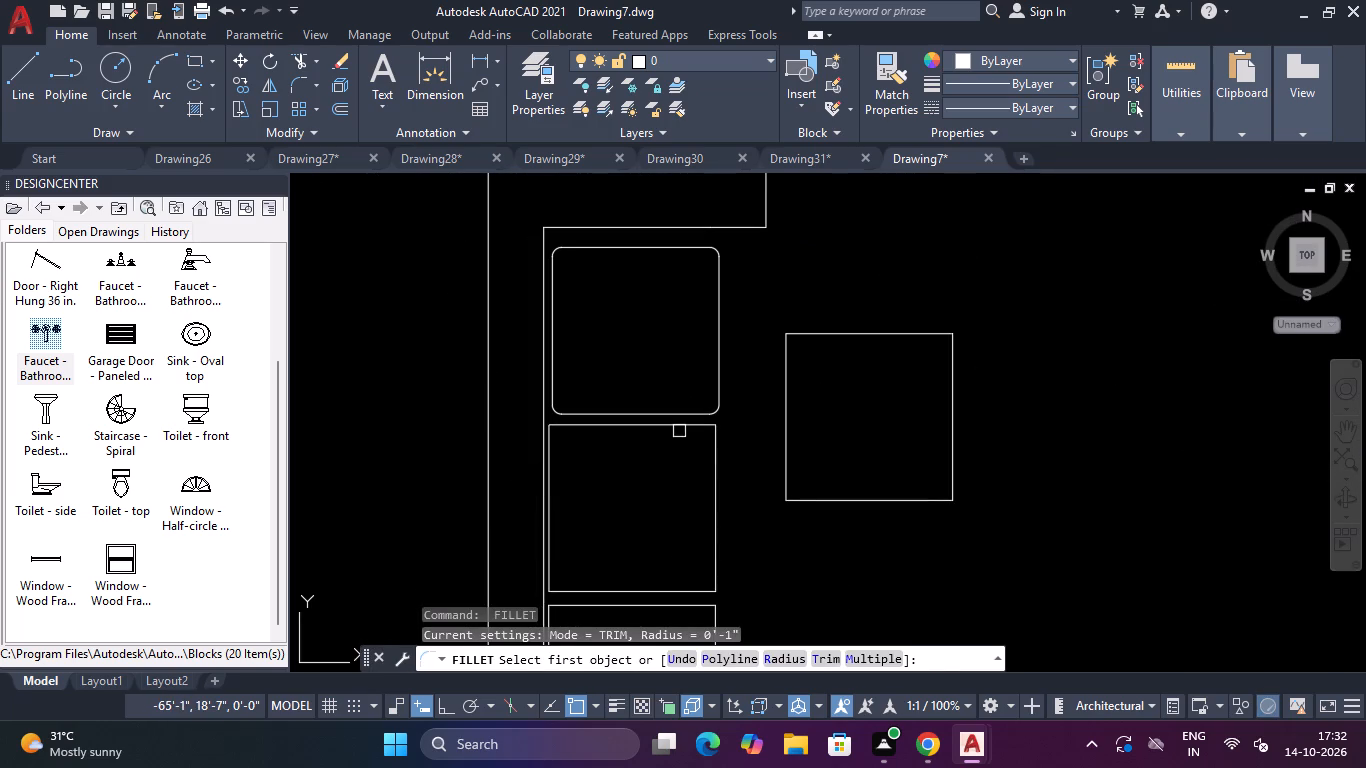
click(679, 430)
click(713, 459)
key(space)
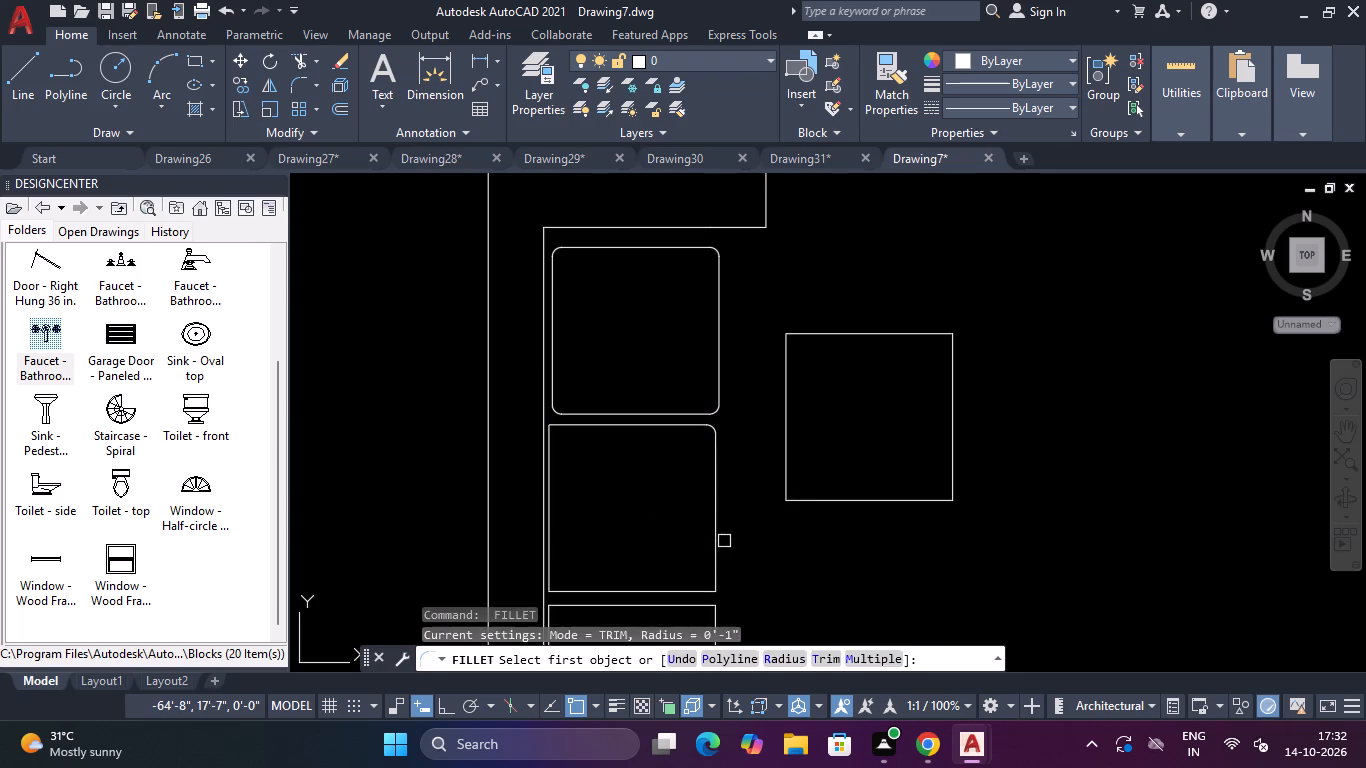
scroll(728, 524, down, 4)
scroll(728, 524, up, 5)
scroll(736, 474, down, 3)
scroll(720, 532, up, 4)
click(779, 384)
click(745, 435)
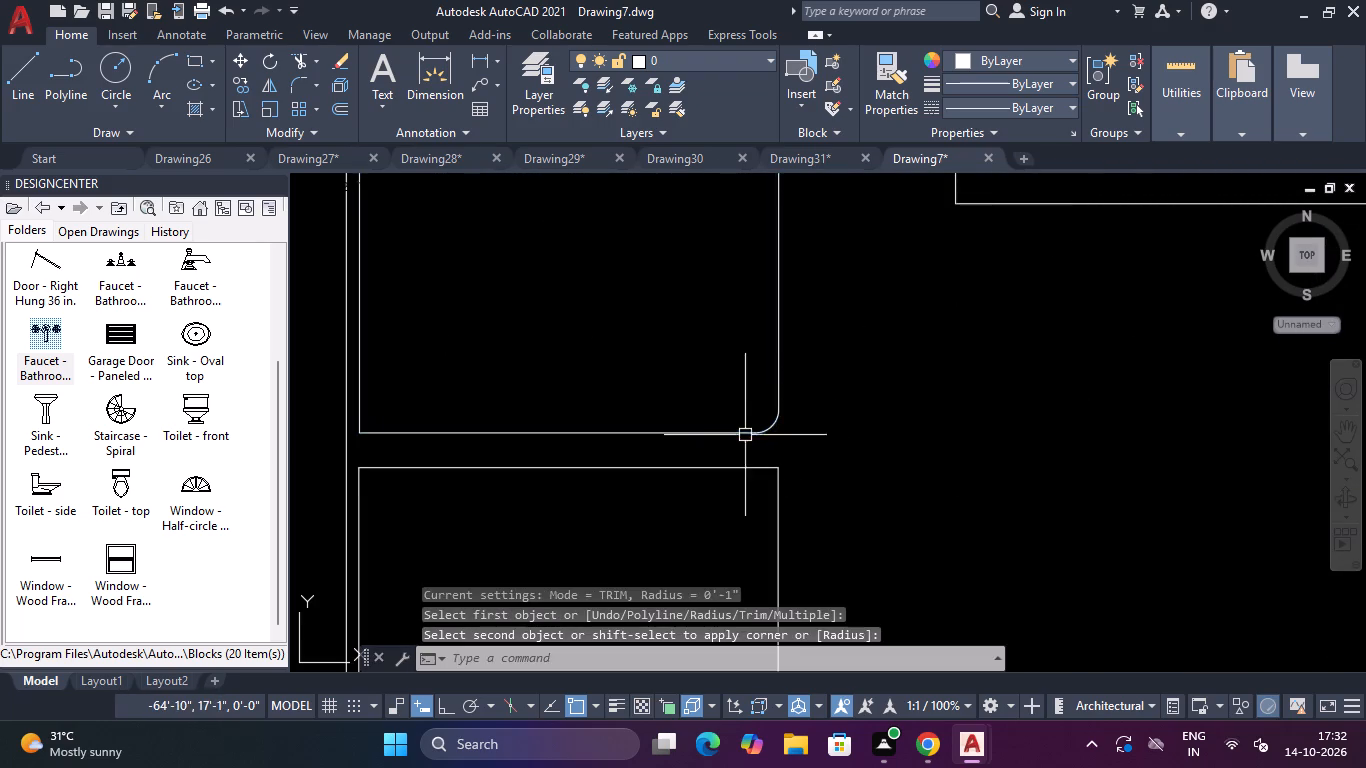
Fillet the south-west and north-west corners of the middle seat cushion with the 1" radius.
key(space)
click(361, 383)
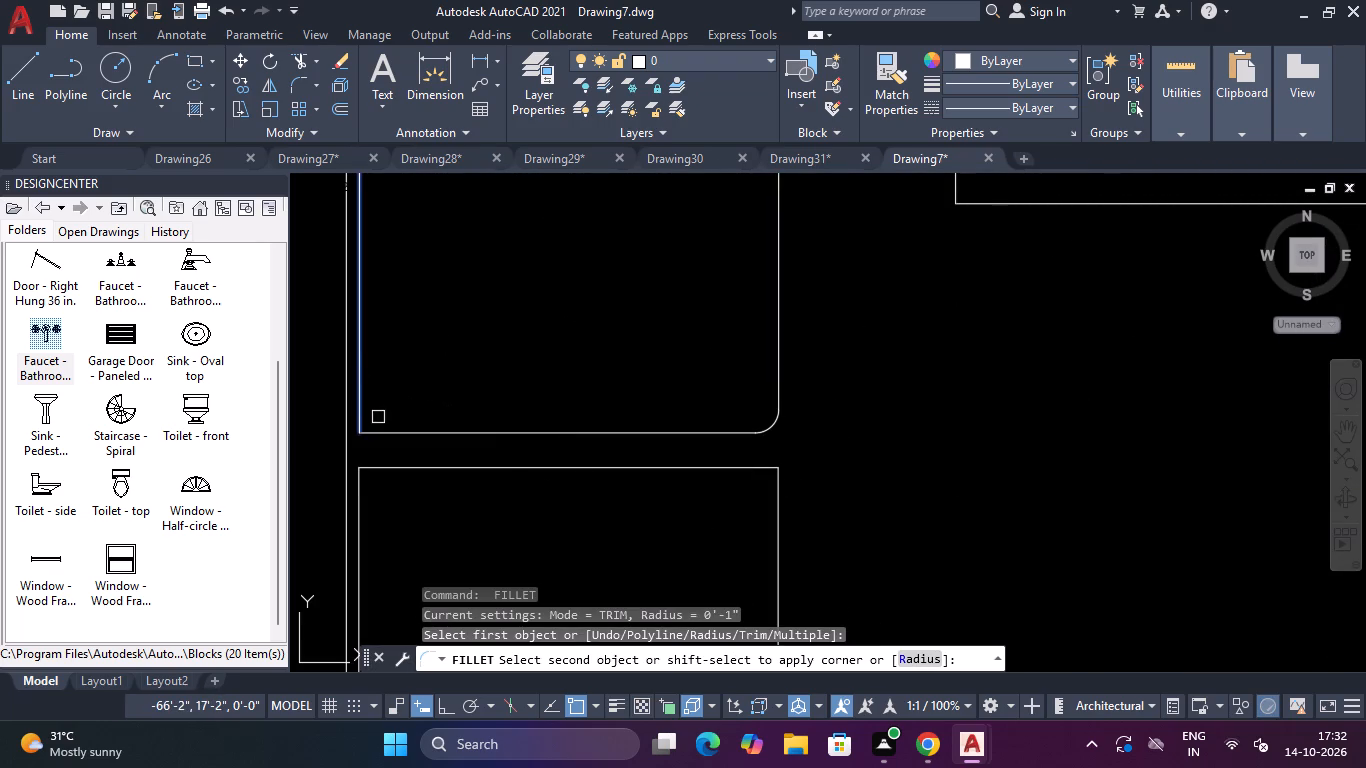
click(393, 436)
scroll(426, 415, down, 4)
scroll(418, 325, up, 2)
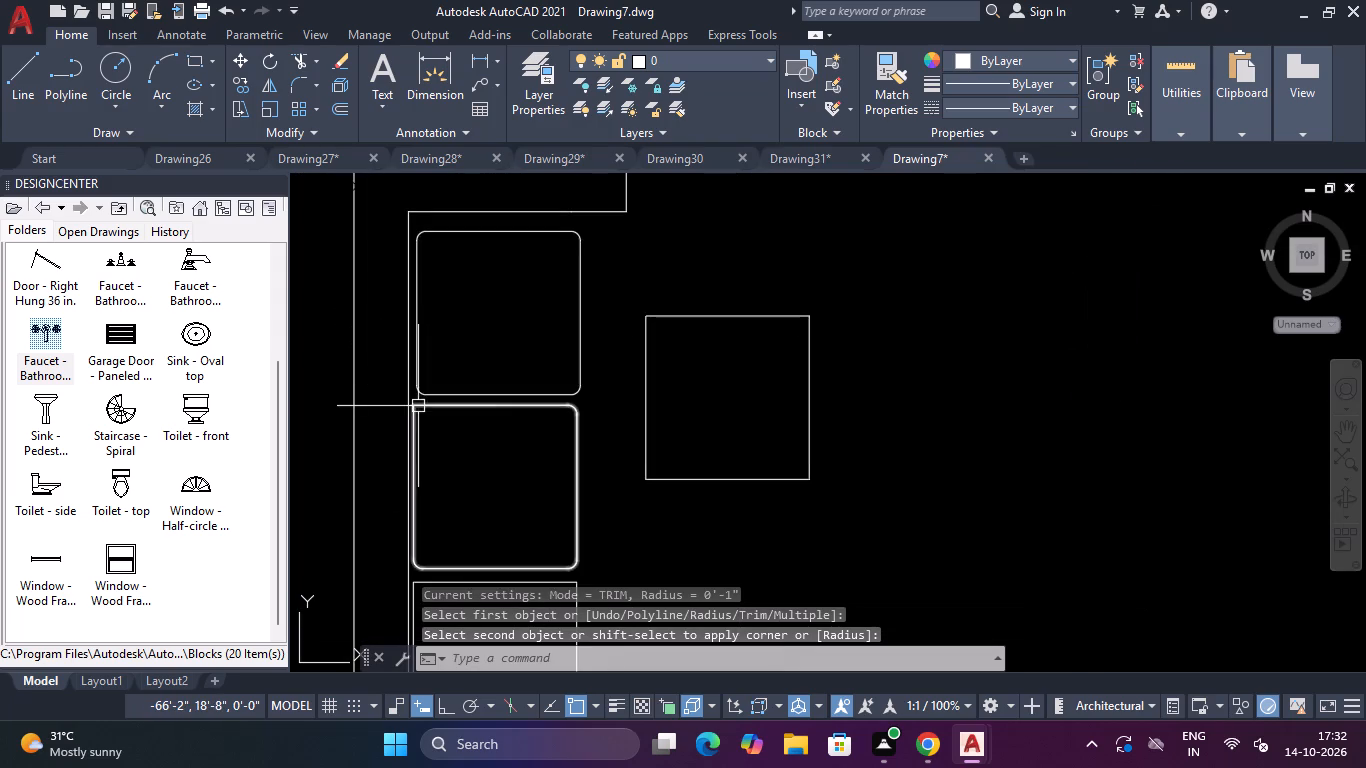
scroll(418, 407, up, 3)
key(space)
click(445, 385)
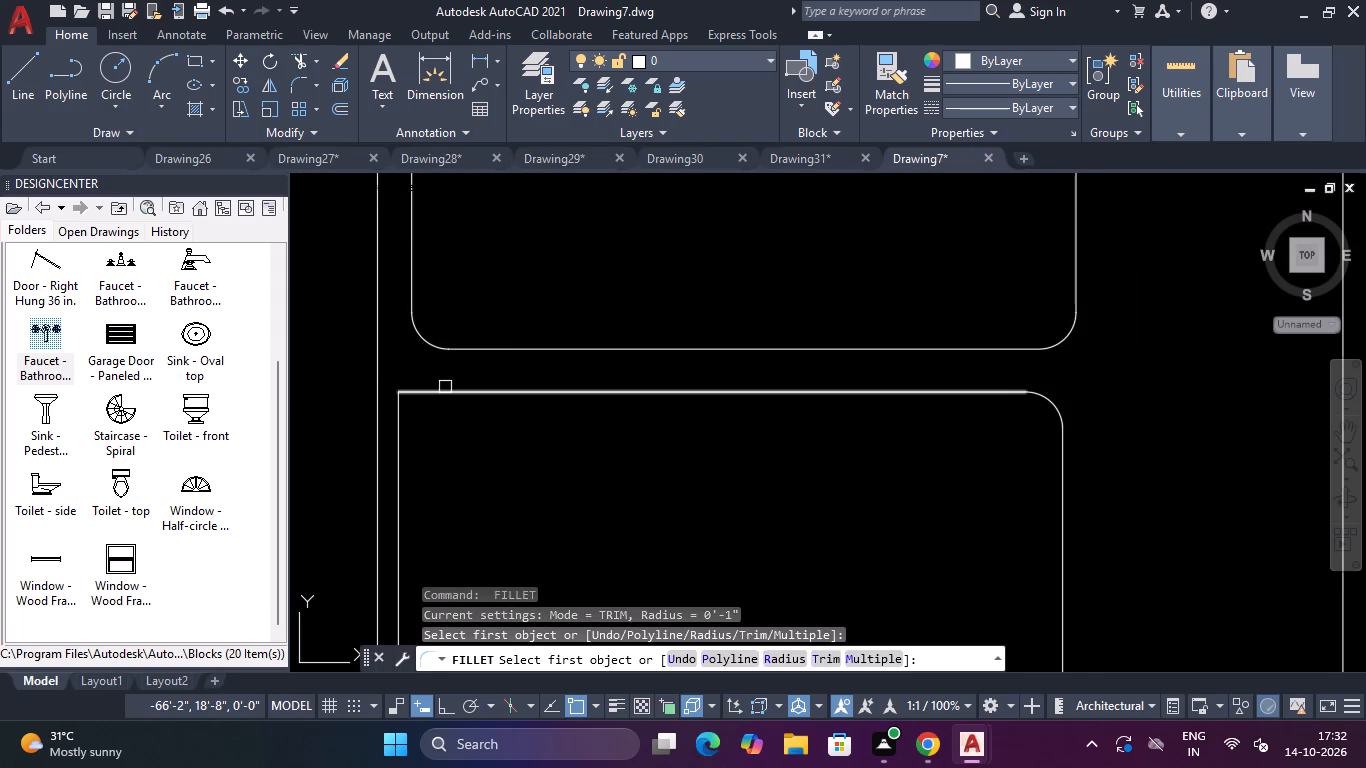
click(445, 388)
click(395, 457)
scroll(463, 422, down, 5)
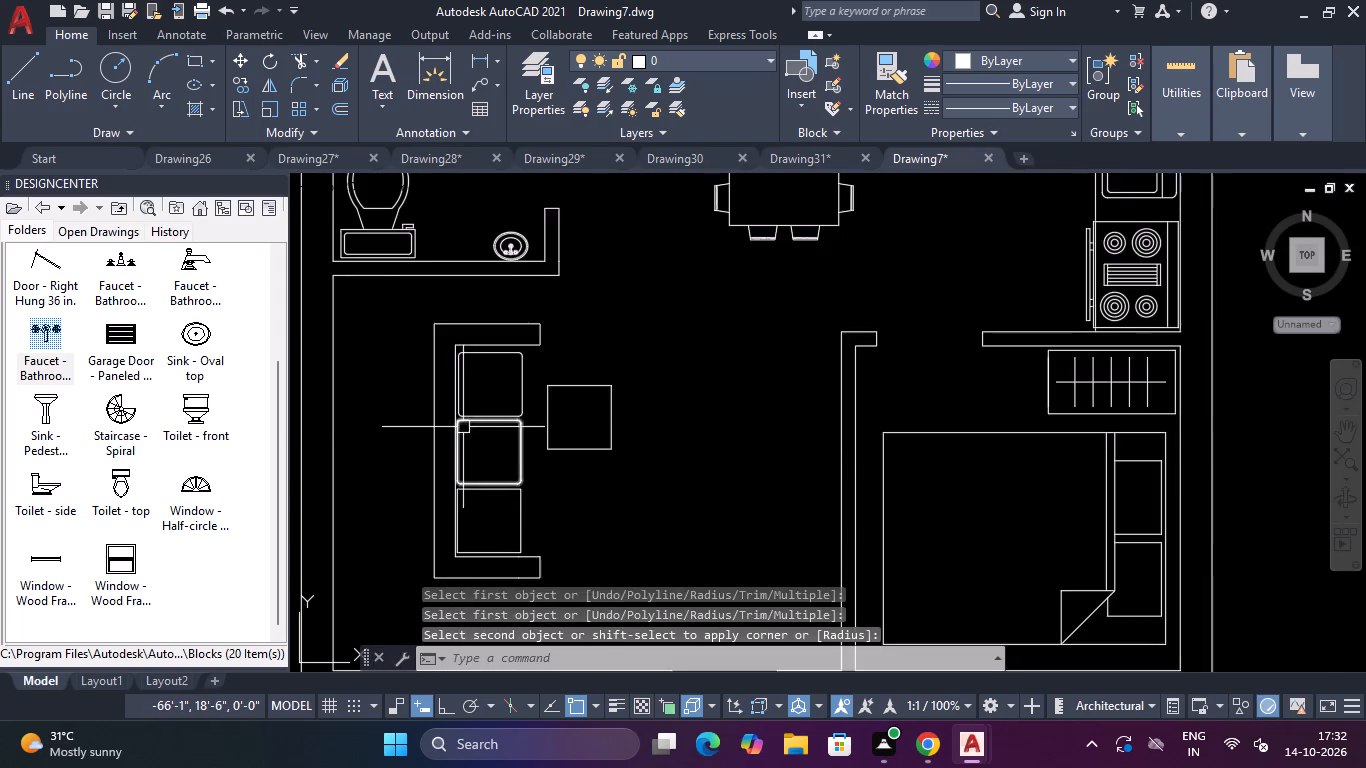
Fillet the north-east and south-east corners of the southernmost seat cushion with the 1" radius.
scroll(465, 431, down, 2)
scroll(487, 477, up, 4)
key(space)
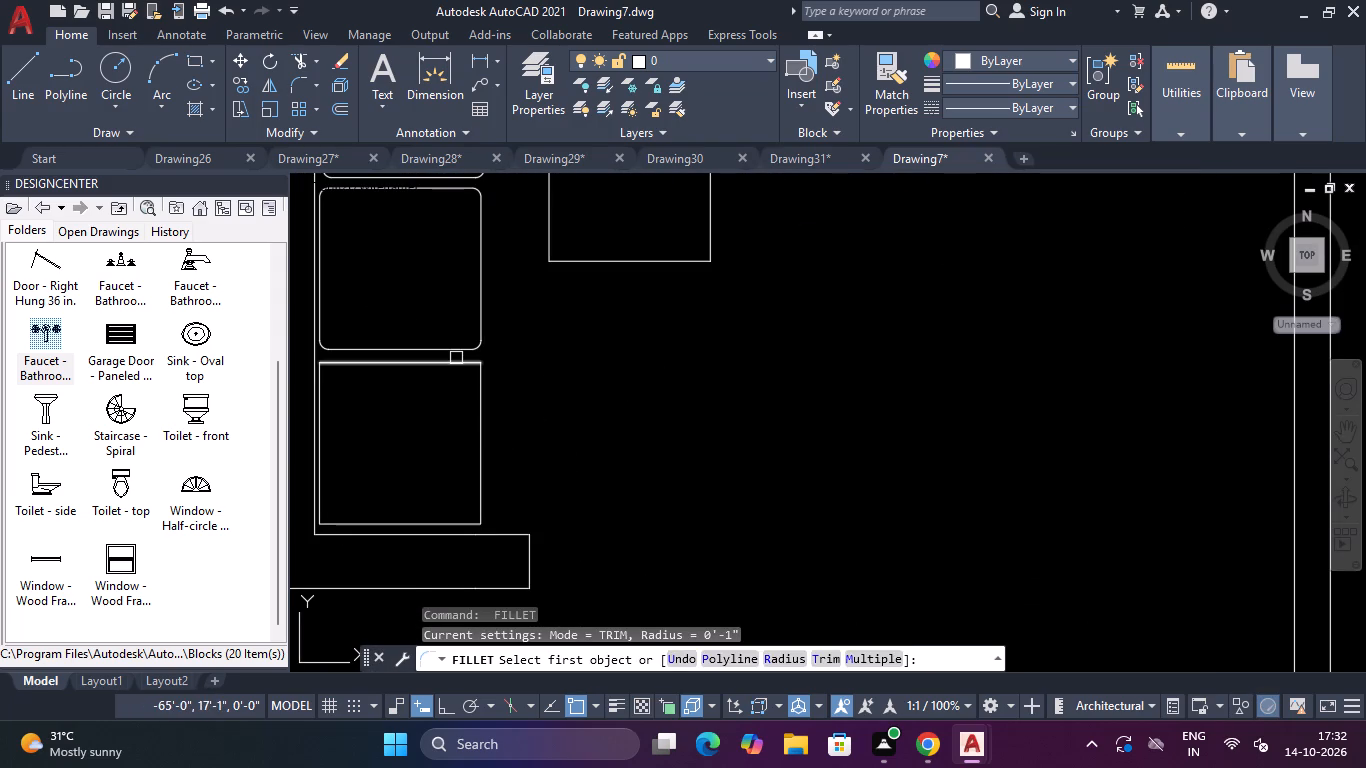
click(456, 358)
click(475, 392)
key(space)
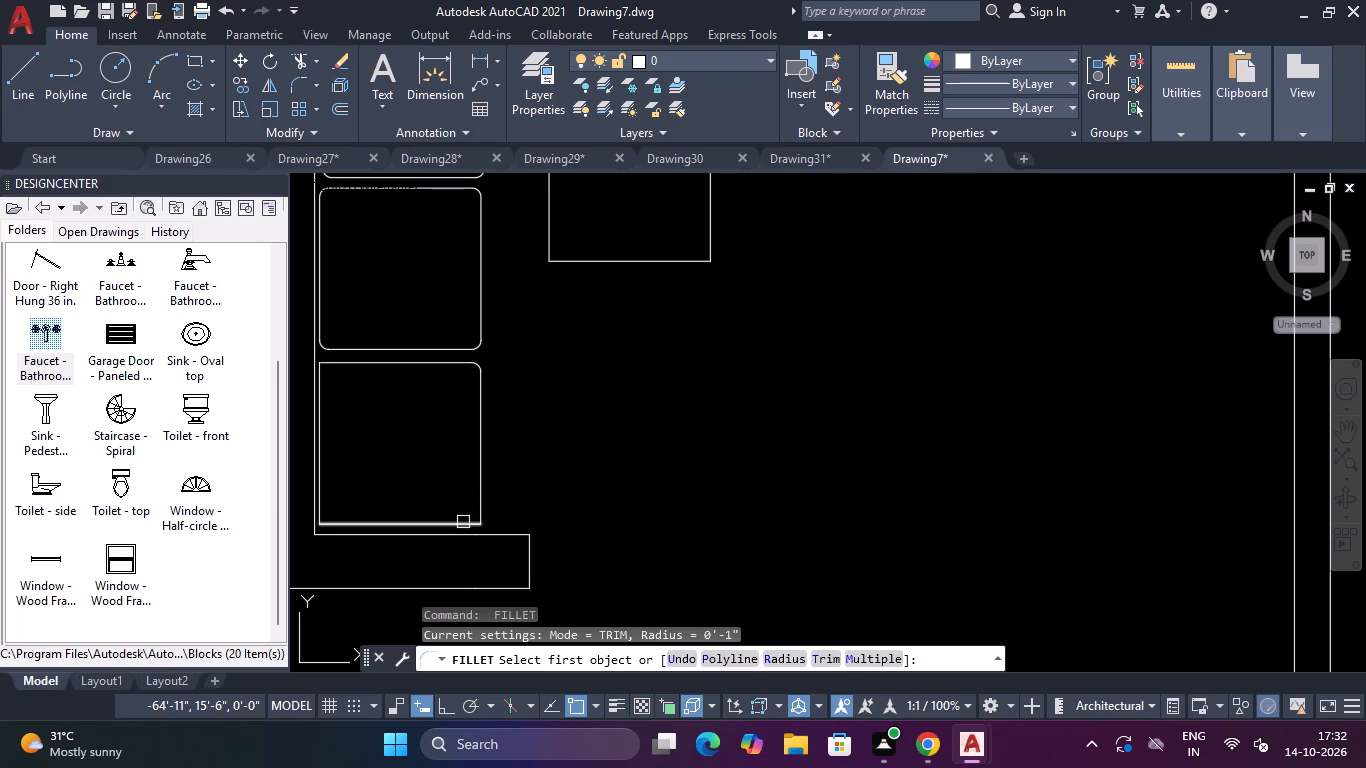
click(463, 523)
click(478, 497)
Fillet the south-west and north-west corners of the southernmost seat cushion with the 1" radius.
key(space)
scroll(321, 496, up, 3)
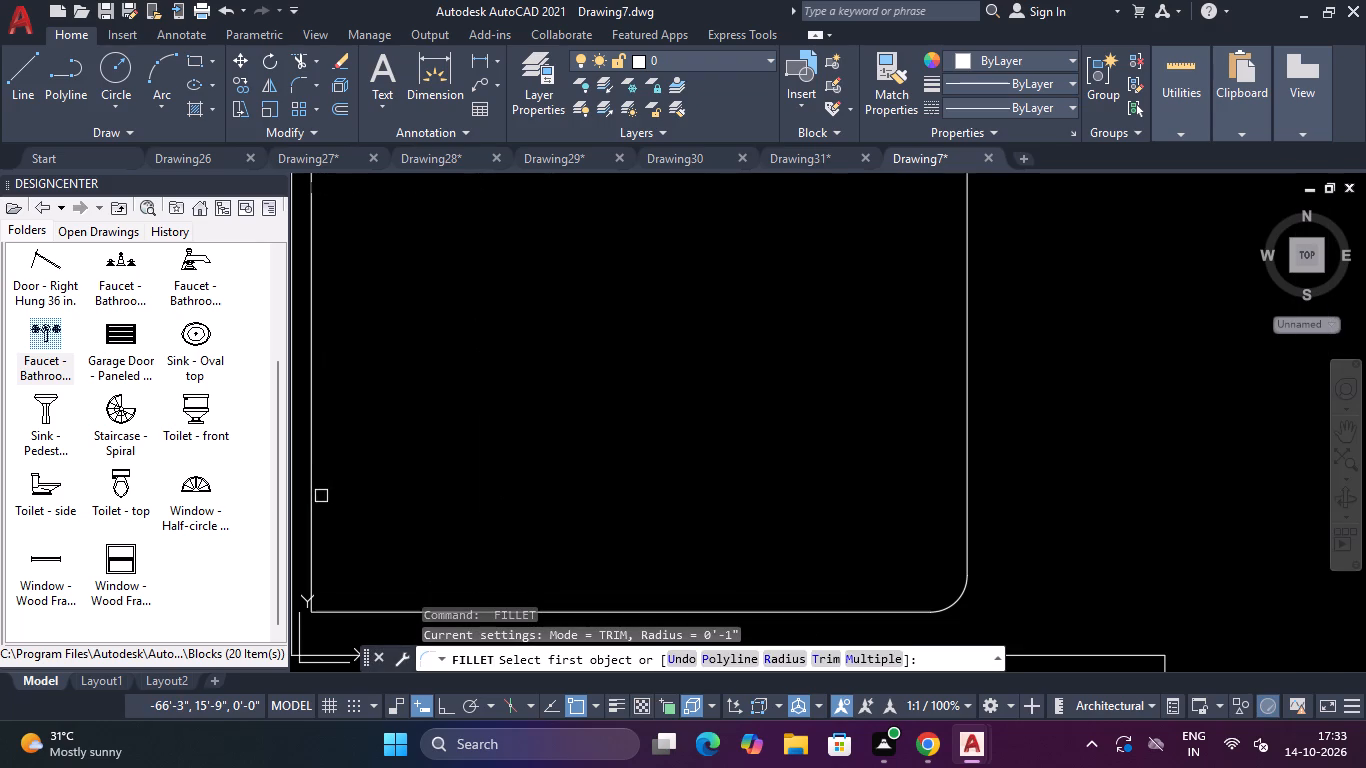
click(315, 498)
click(374, 609)
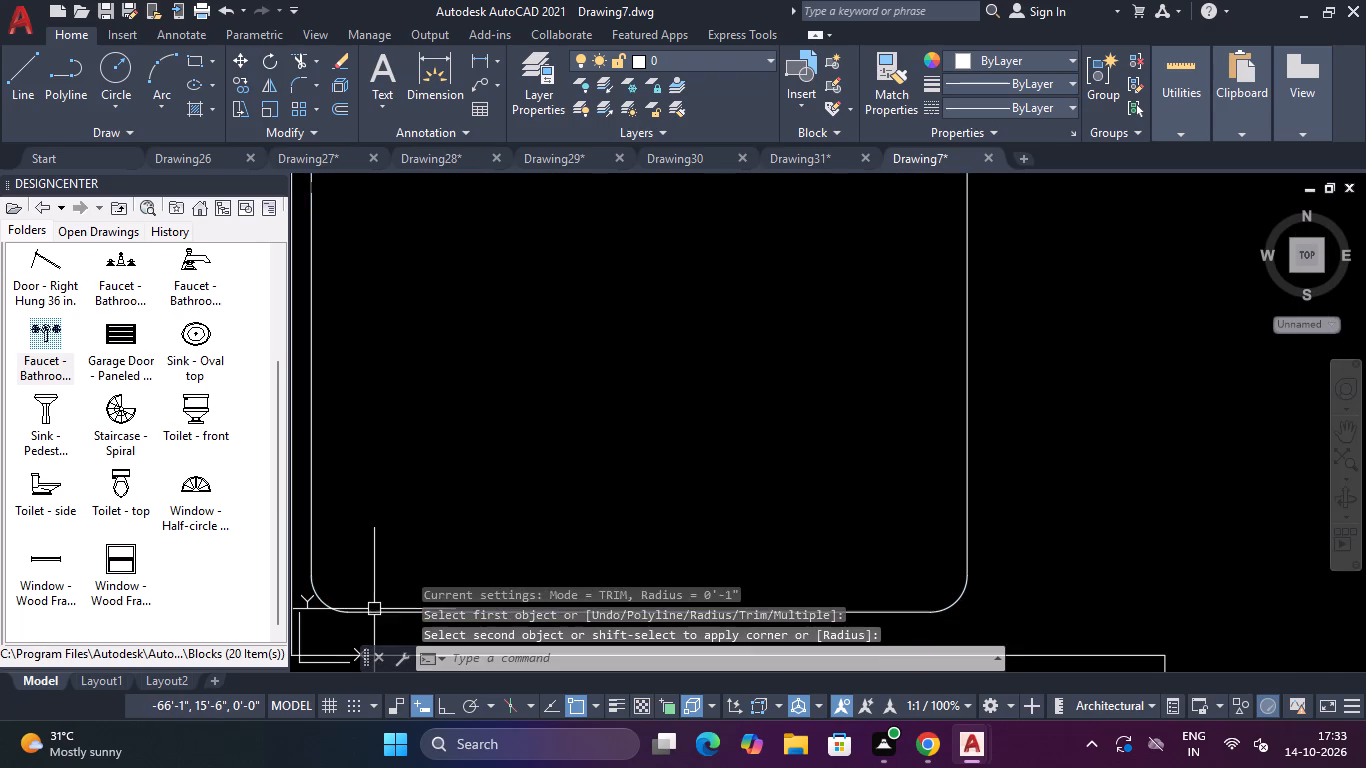
scroll(398, 559, down, 3)
scroll(395, 435, up, 3)
key(space)
click(378, 363)
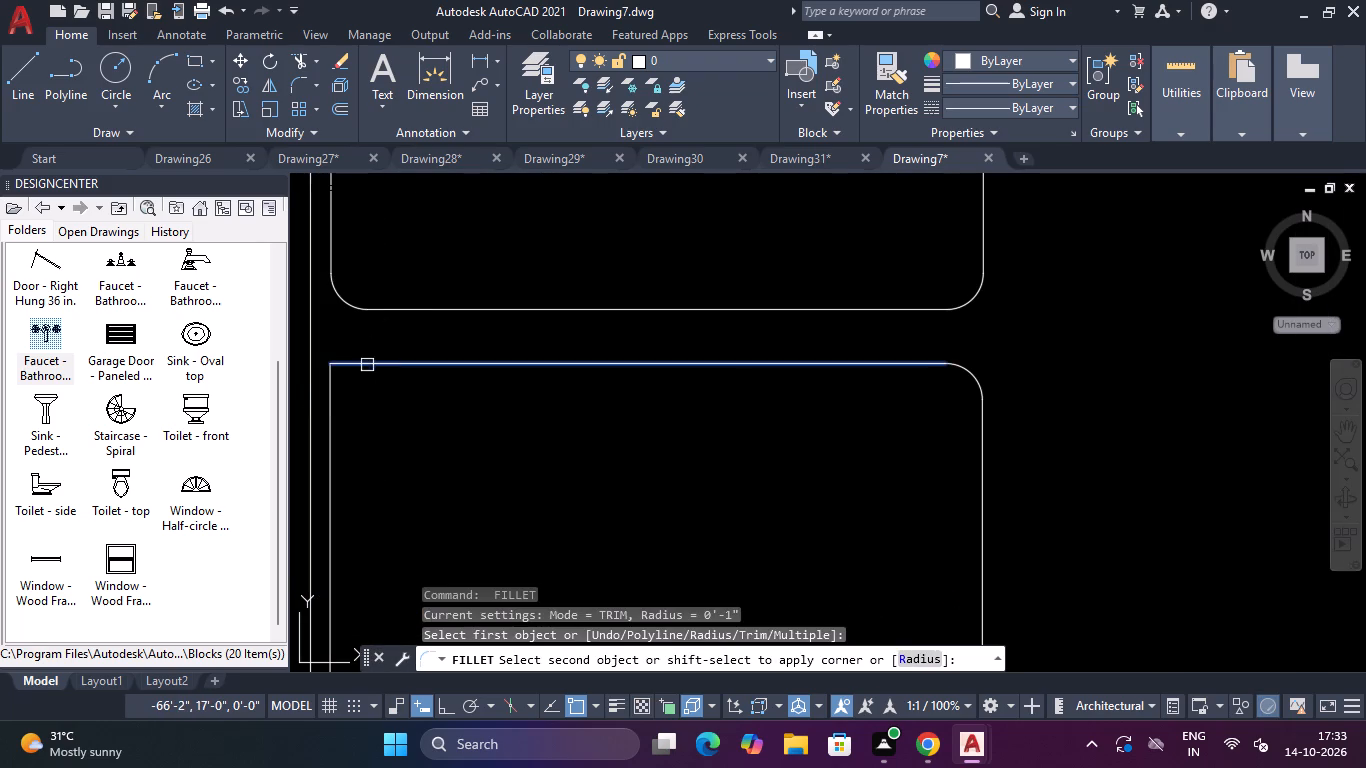
click(328, 395)
scroll(336, 394, down, 5)
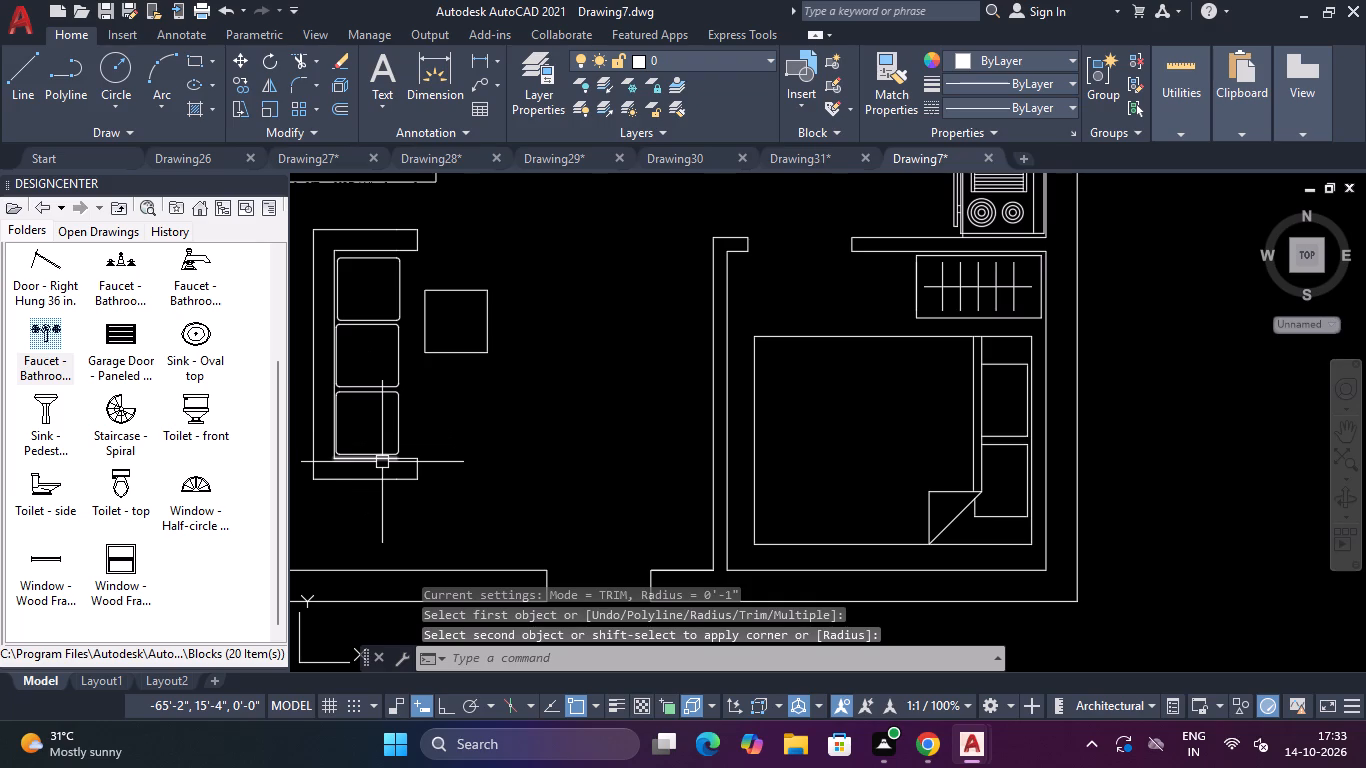
key(Escape)
Fillet both corners at the east end of the sofa's south arm with a 2" radius.
text(F)
key(space)
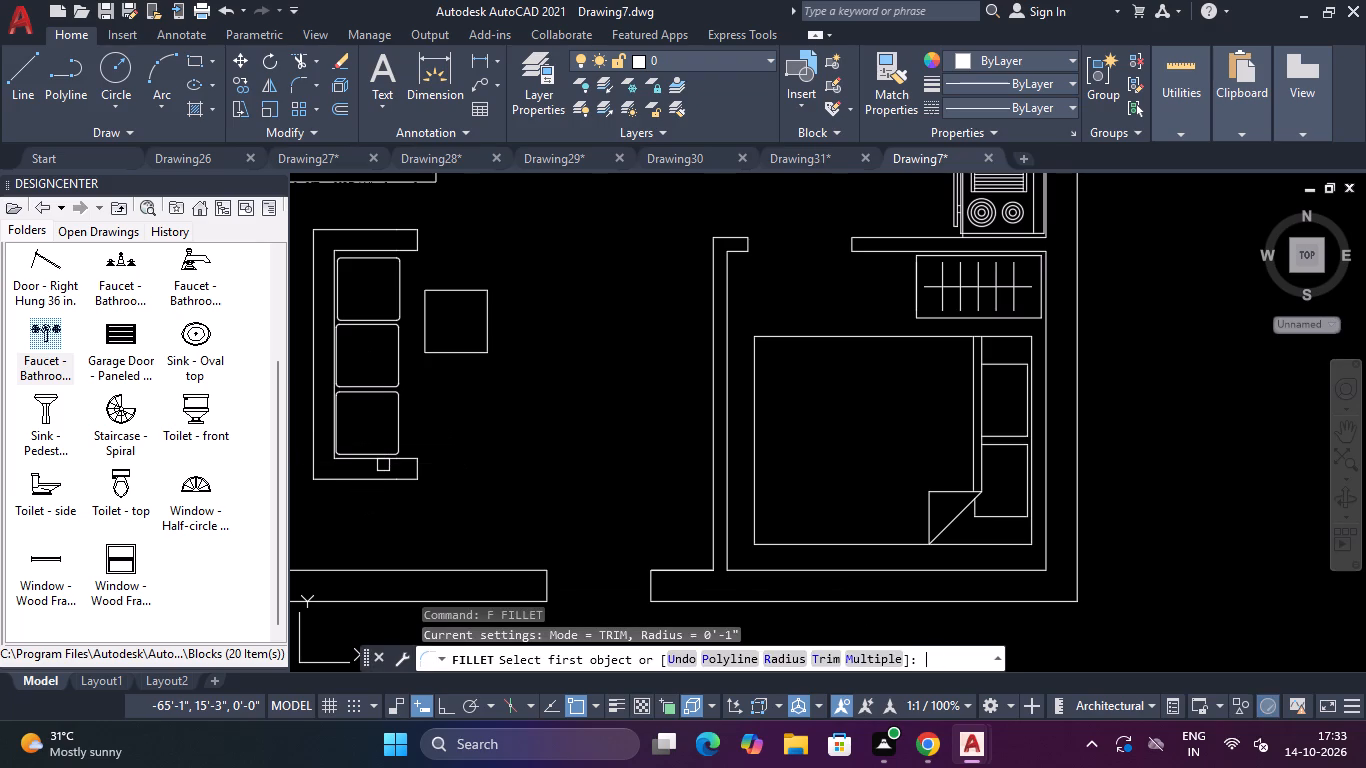
text(R)
key(space)
text(2")
key(Return)
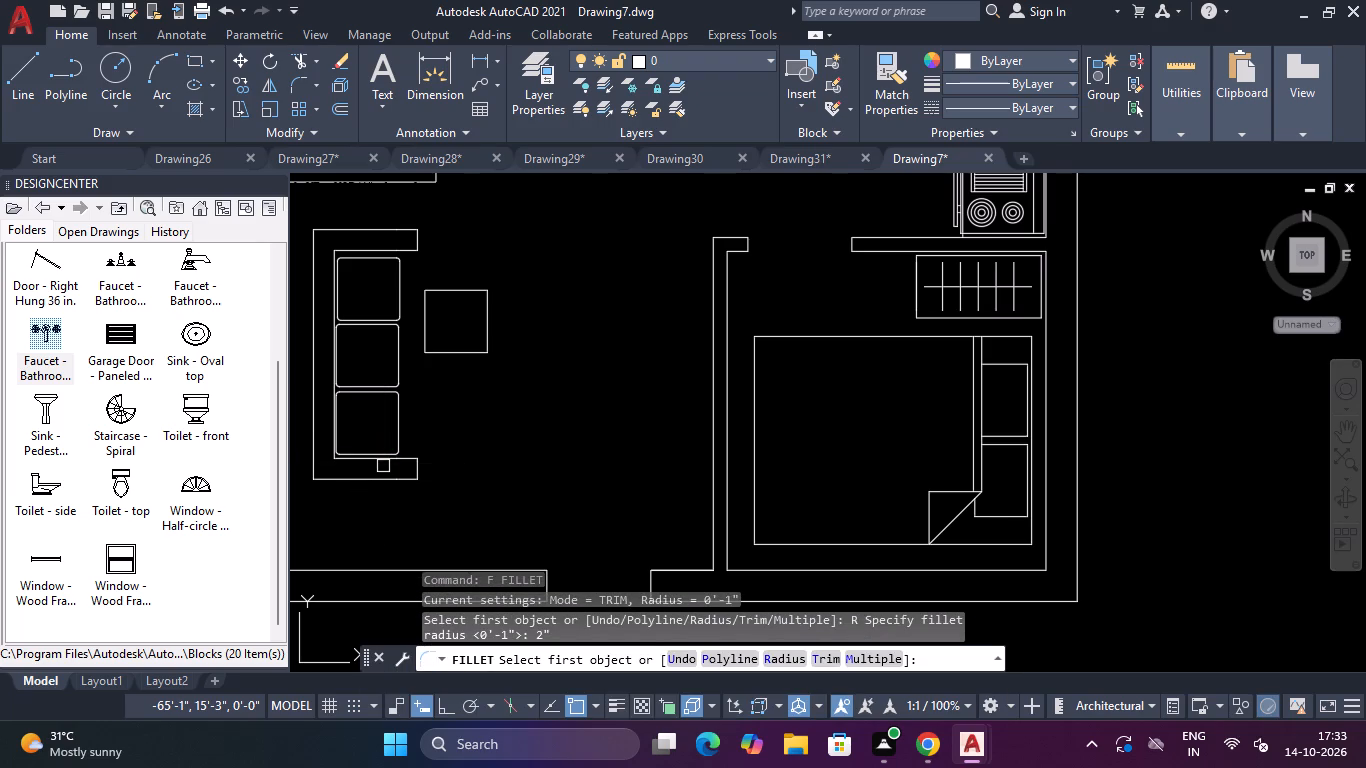
scroll(391, 461, up, 3)
click(450, 451)
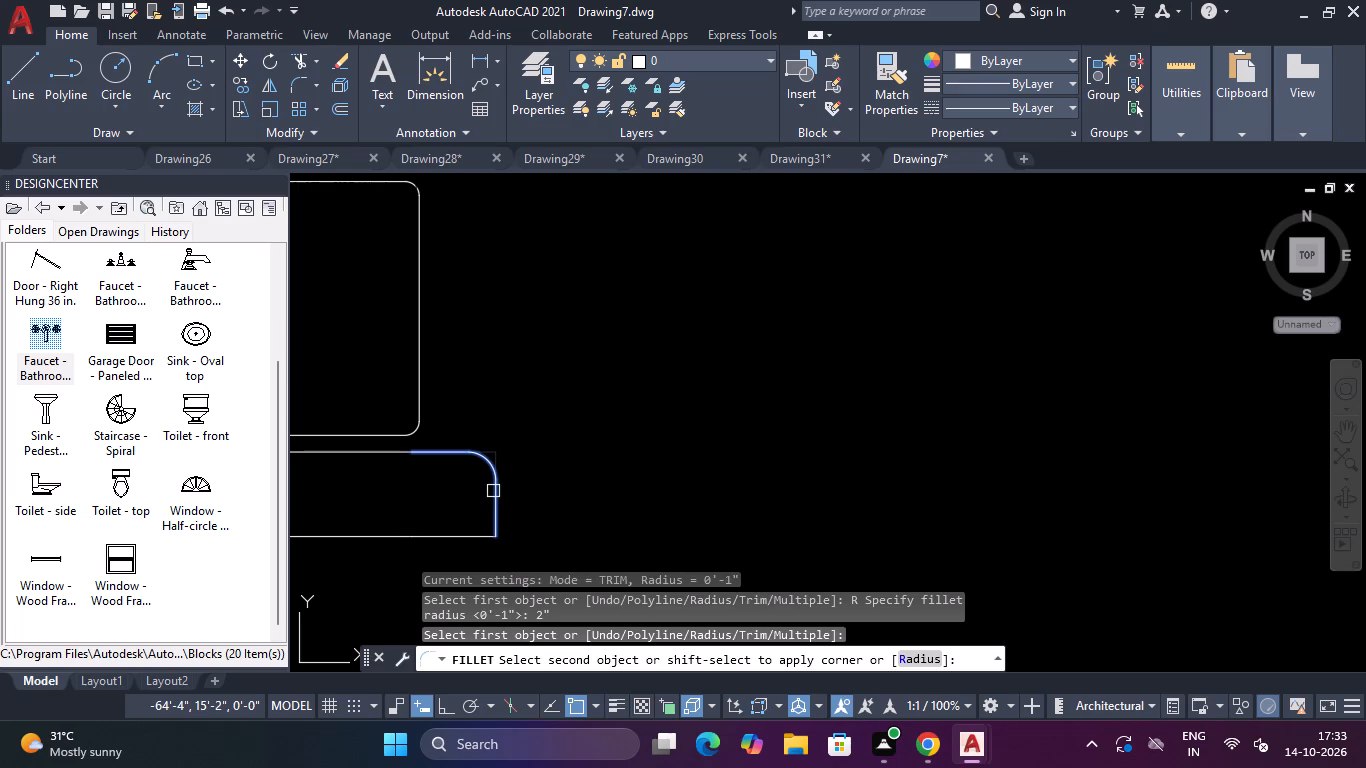
click(493, 491)
key(space)
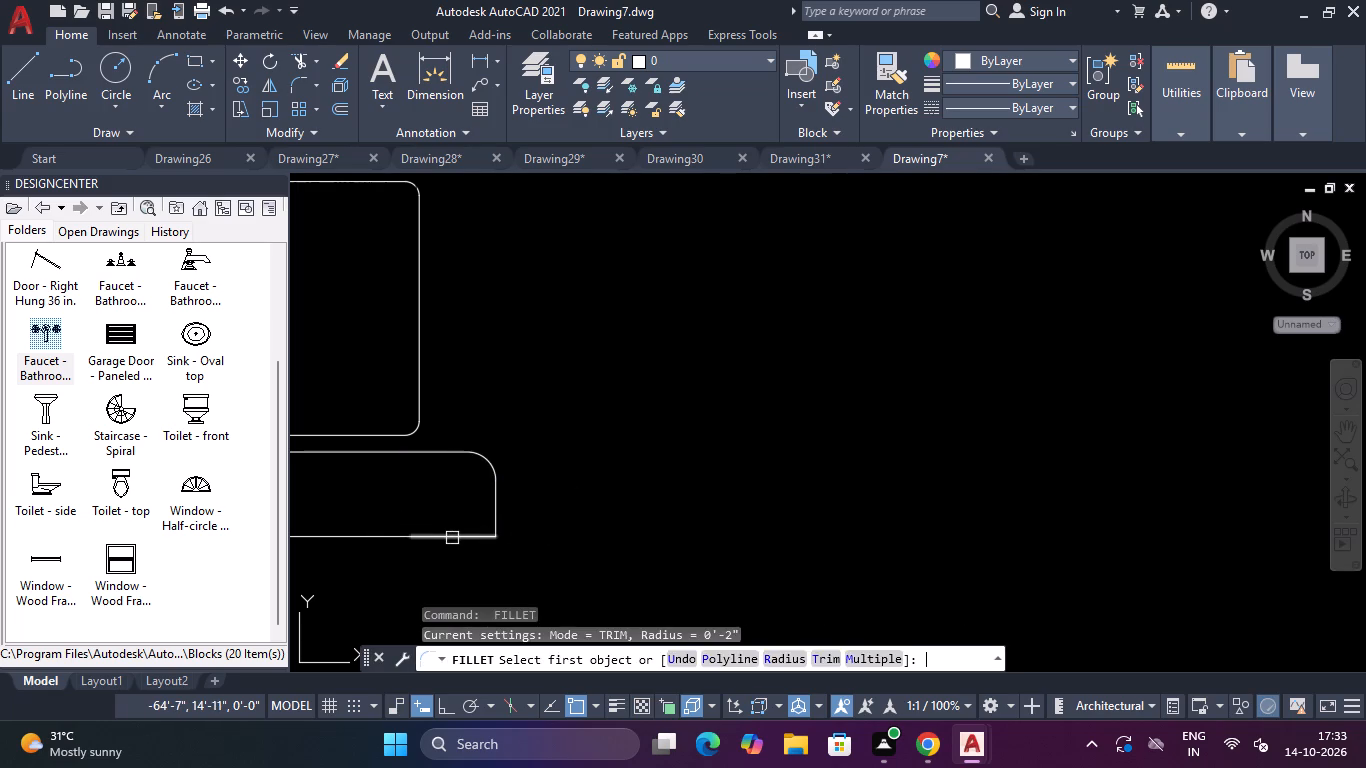
click(452, 537)
click(493, 506)
Fillet the sofa frame's outer south-west and north-west corners with the 2" radius.
scroll(479, 505, down, 4)
key(space)
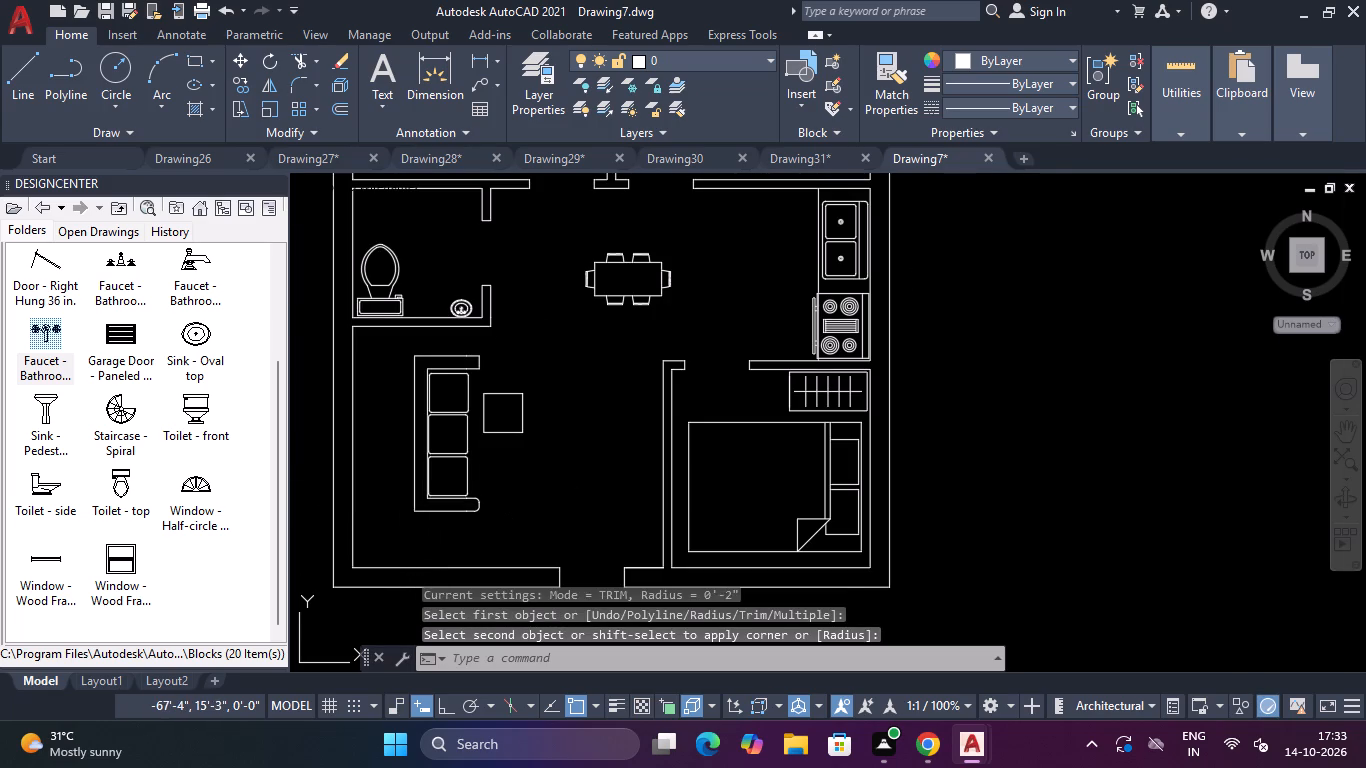
scroll(423, 509, up, 2)
click(399, 495)
click(420, 513)
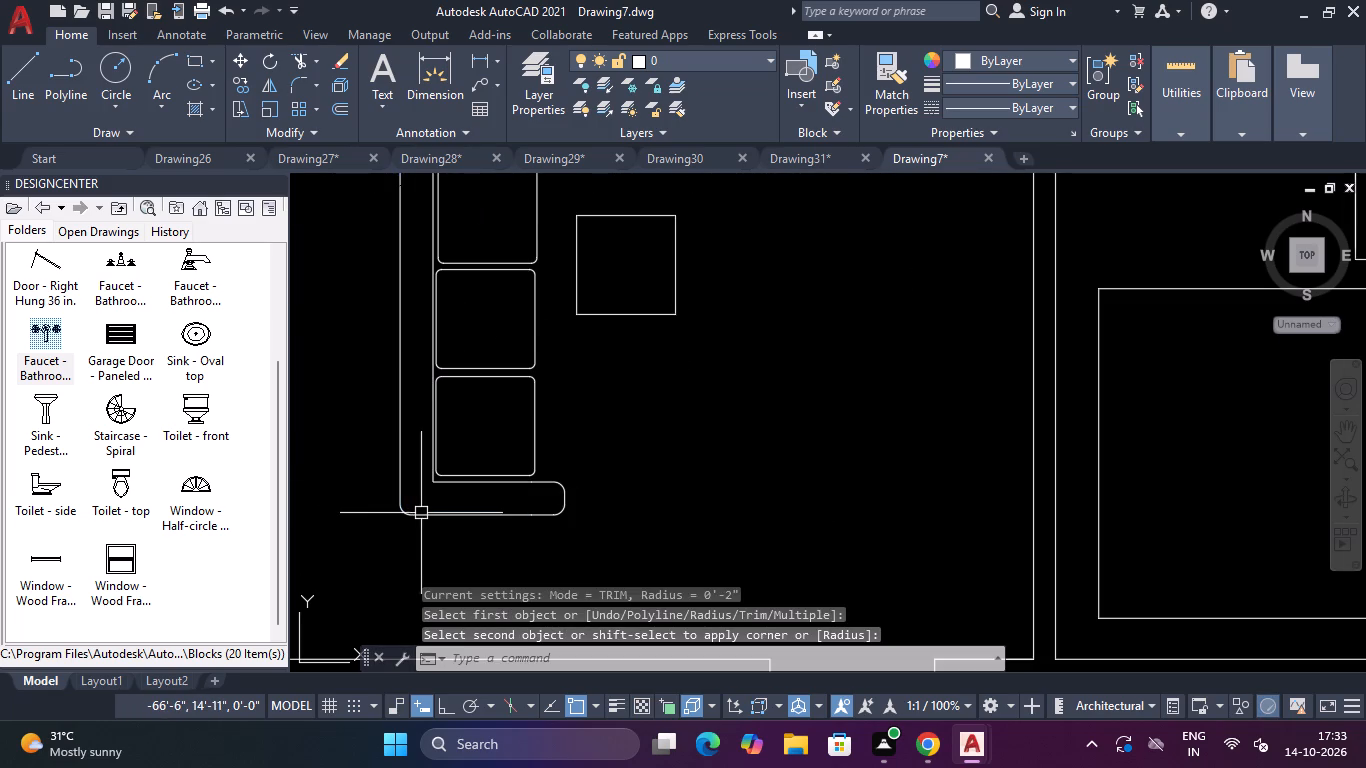
scroll(421, 512, down, 3)
scroll(427, 410, up, 4)
key(space)
click(387, 433)
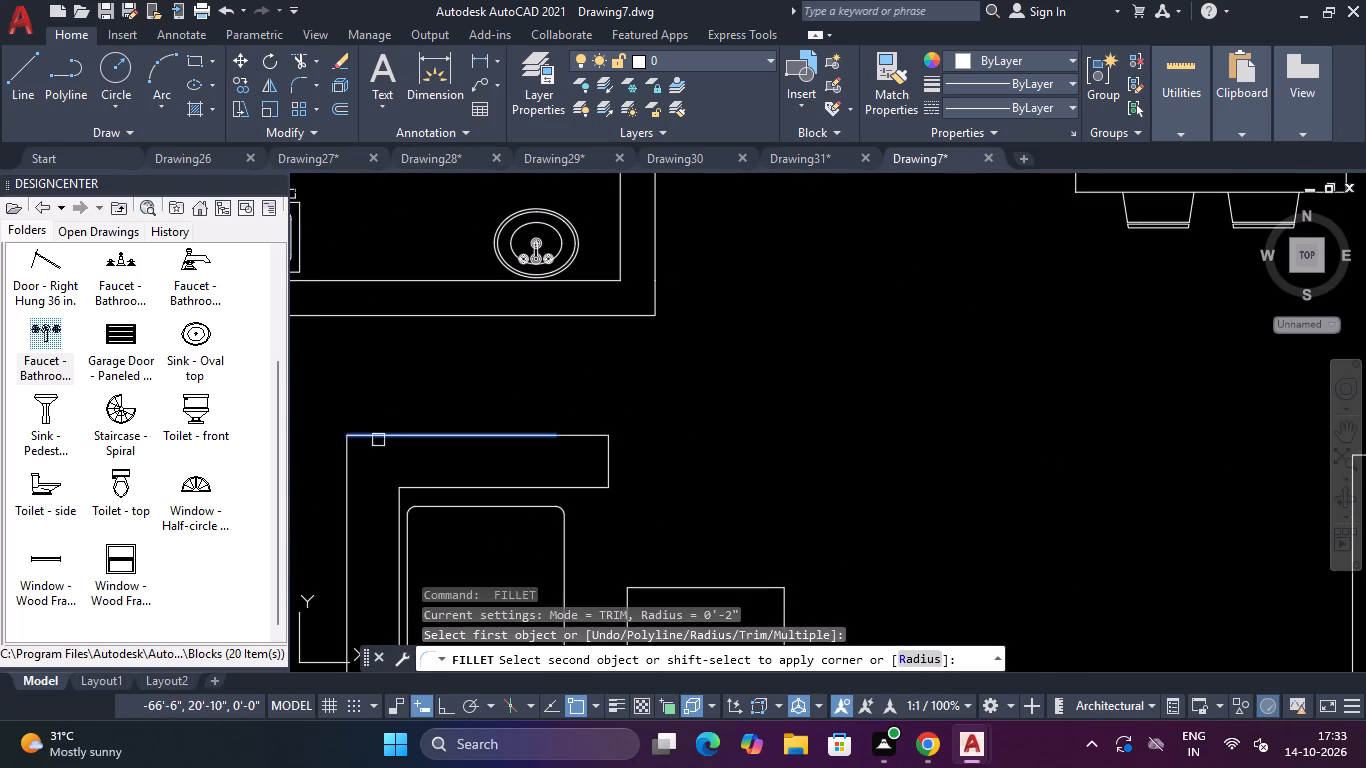
drag(342, 465, 352, 465)
Fillet both corners at the east end of the sofa's north arm with the 2" radius.
key(space)
click(558, 435)
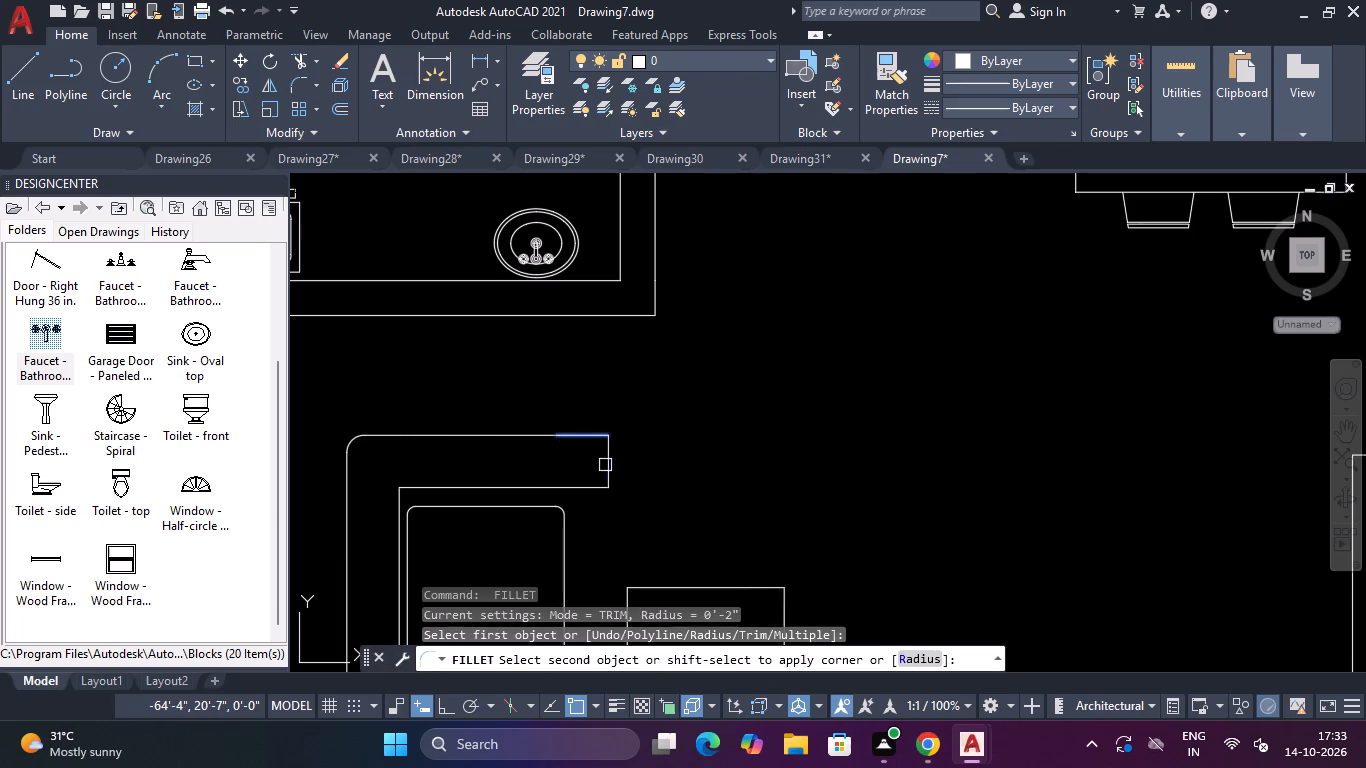
click(606, 465)
key(space)
click(594, 486)
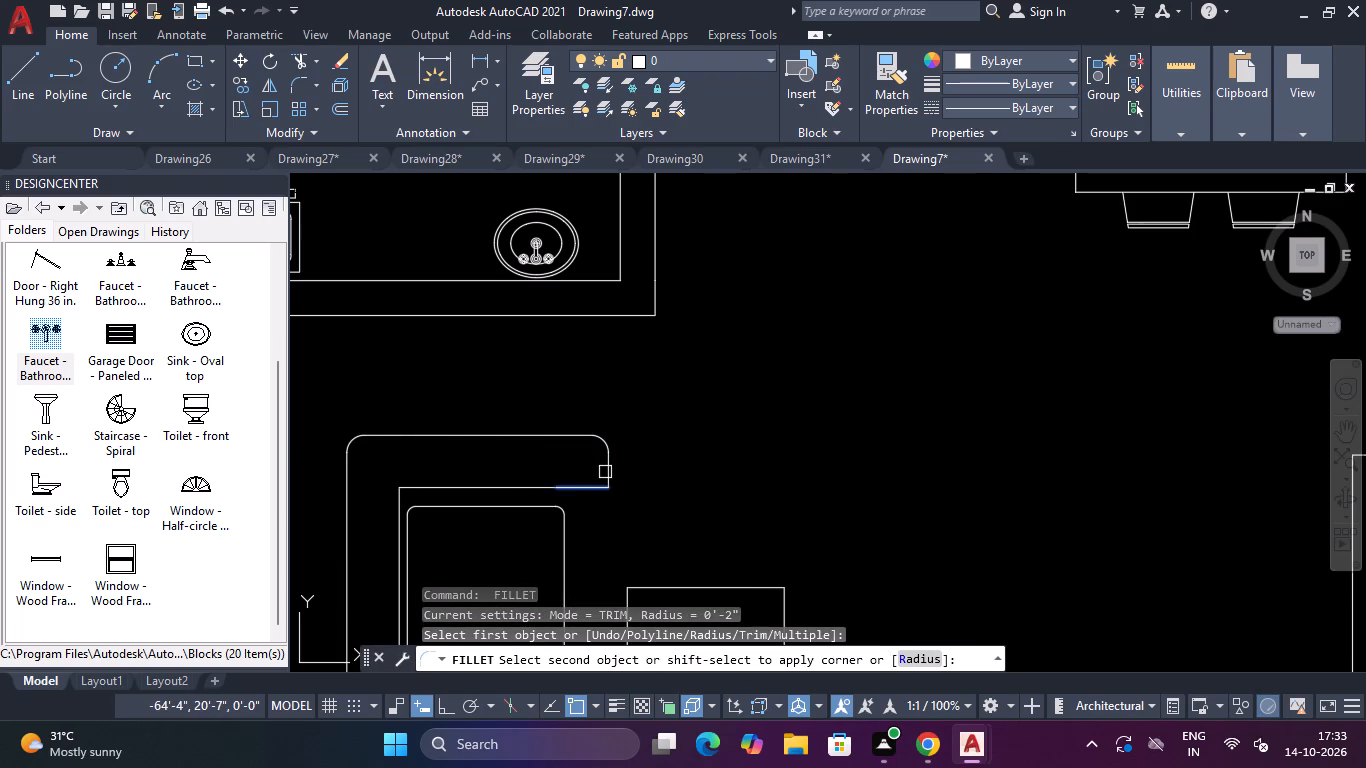
click(605, 472)
scroll(608, 472, down, 3)
scroll(593, 504, up, 3)
key(Escape)
Draw a line about 3'-3" long along the cushions' front, from the northernmost cushion's south-east corner to the southernmost cushion's south-east corner.
scroll(615, 472, down, 3)
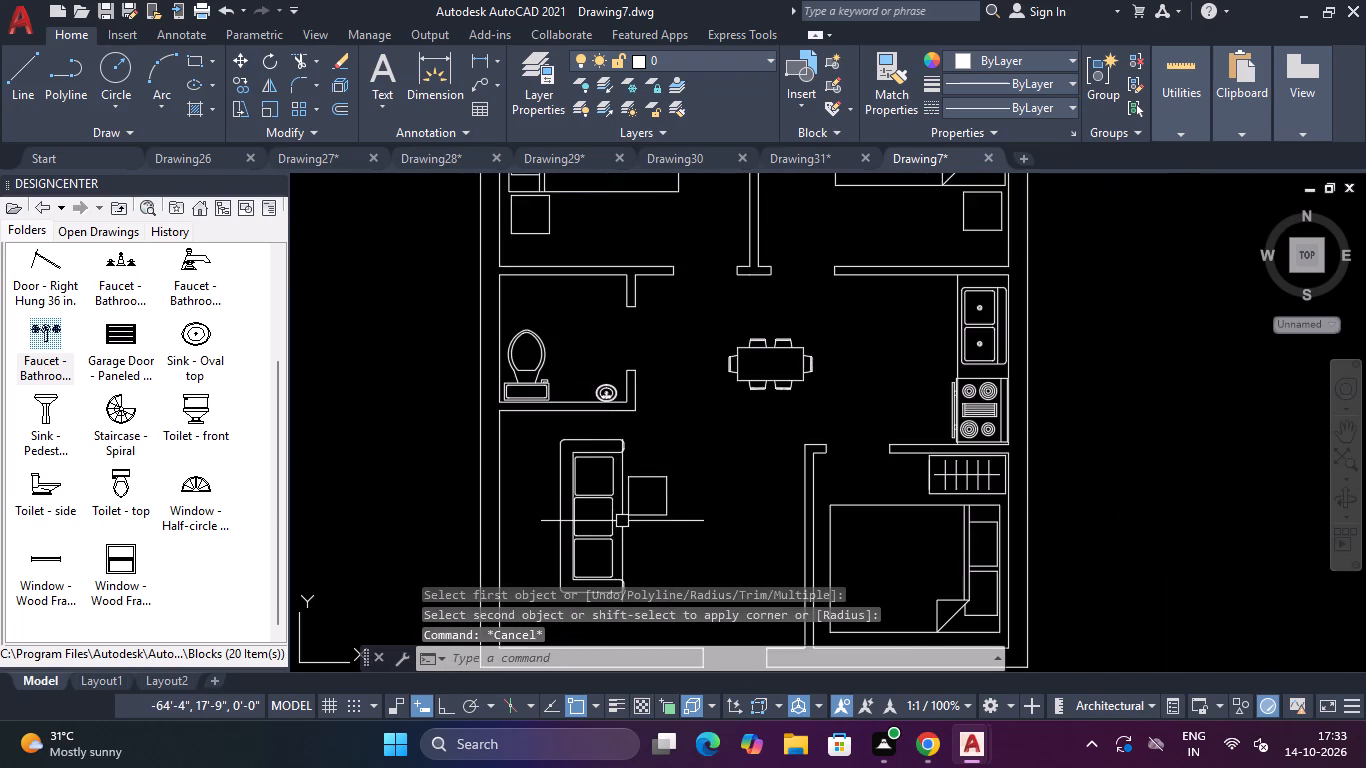
scroll(622, 521, up, 2)
text(LL)
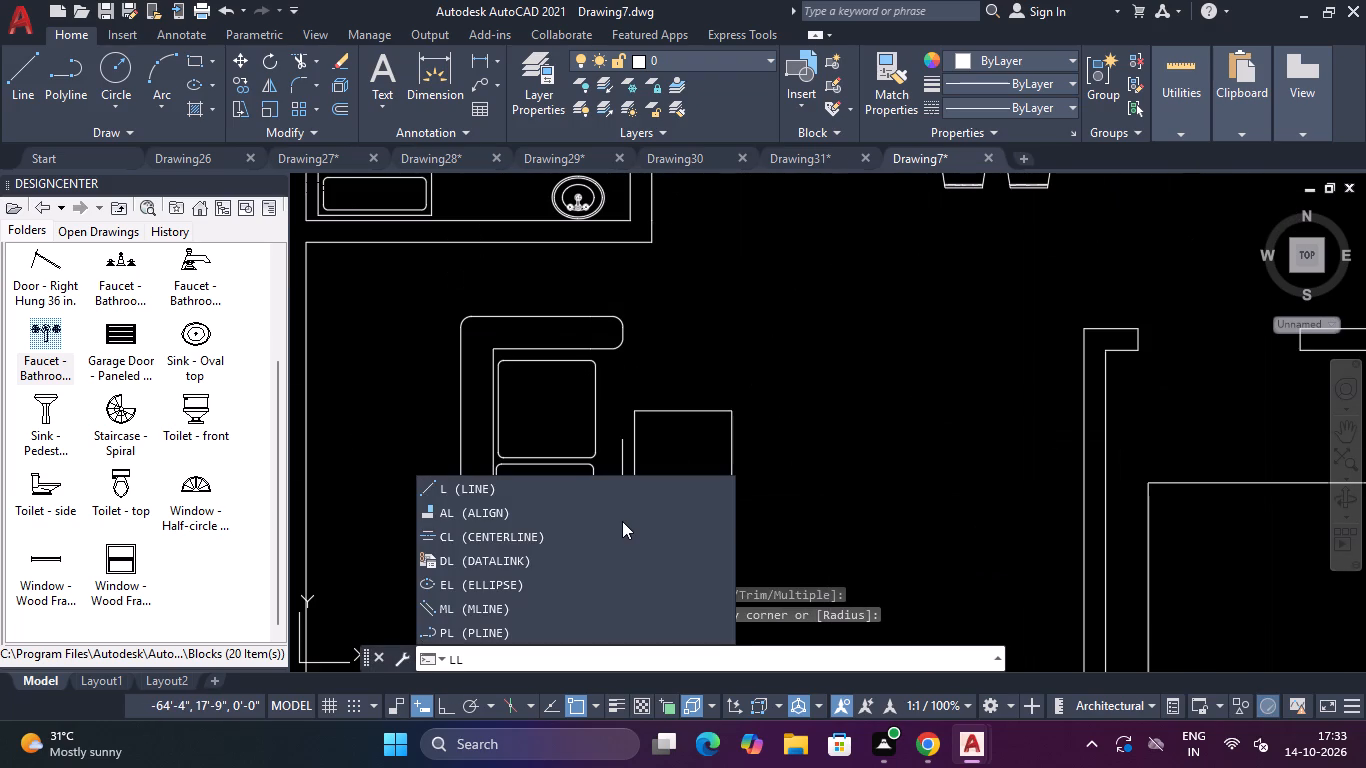
key(BackSpace)
key(space)
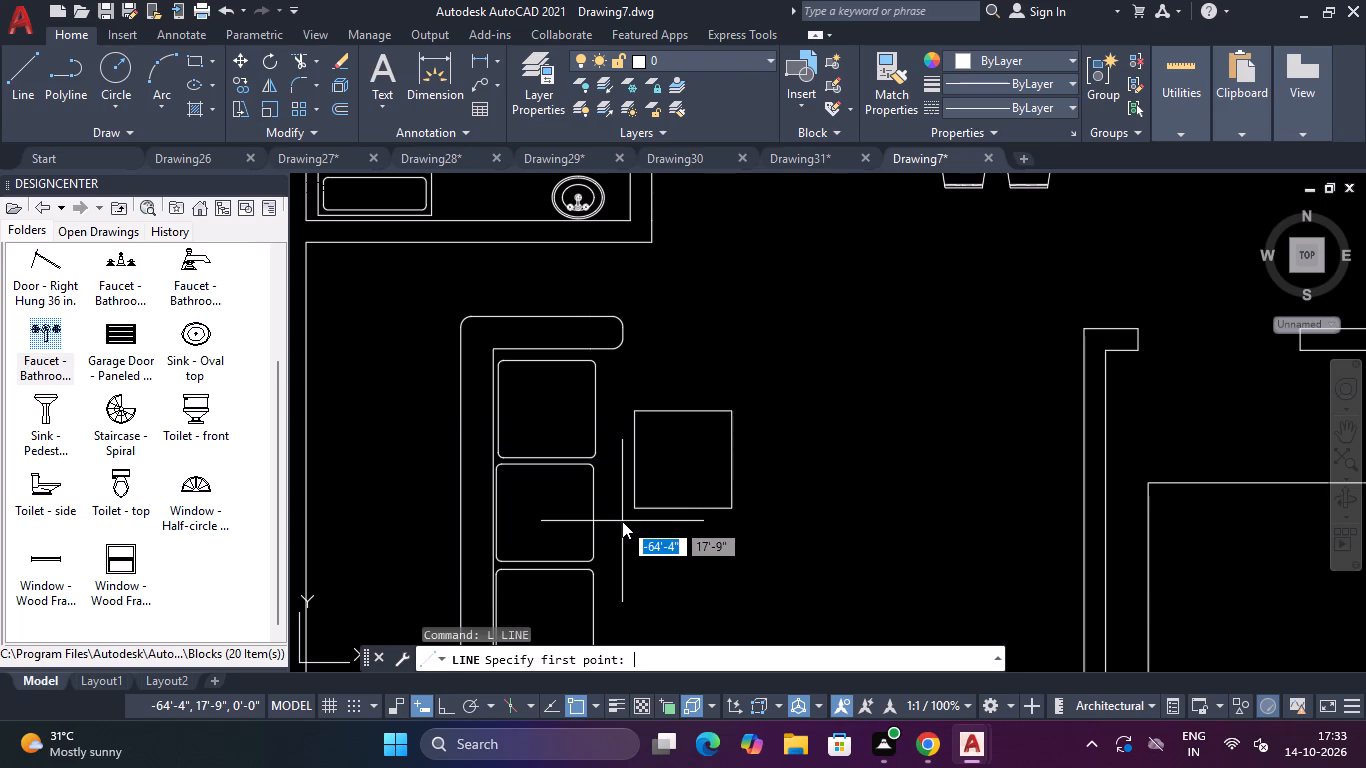
scroll(586, 394, up, 2)
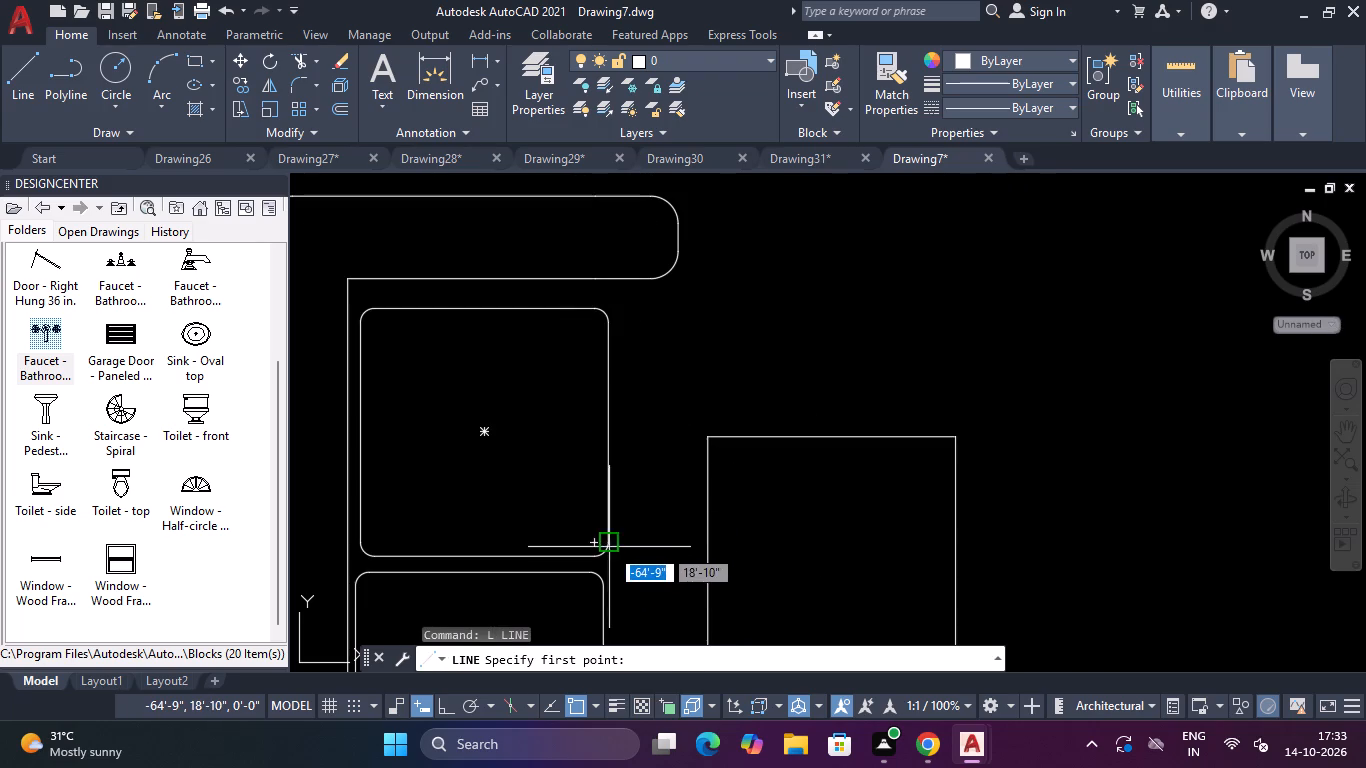
click(609, 547)
scroll(610, 566, down, 7)
scroll(610, 609, up, 4)
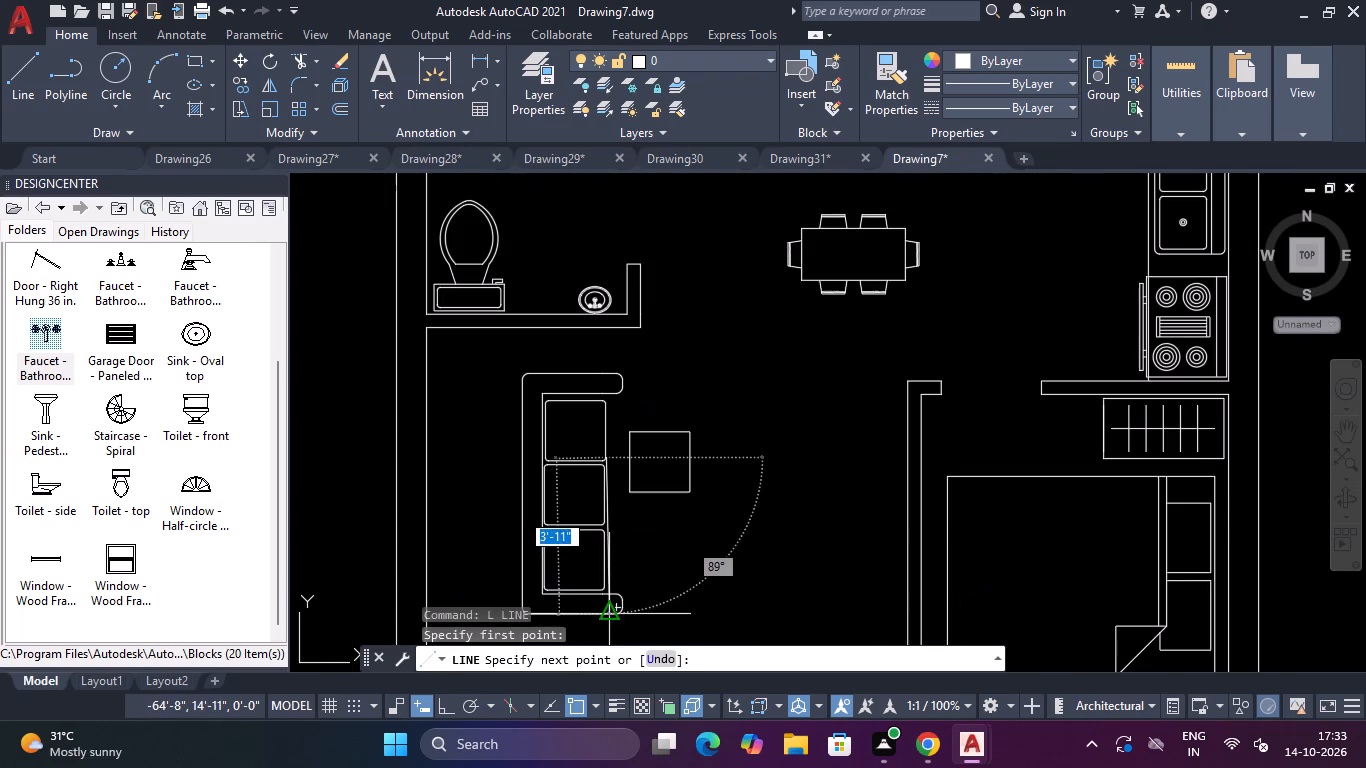
scroll(606, 580, up, 4)
scroll(599, 604, down, 3)
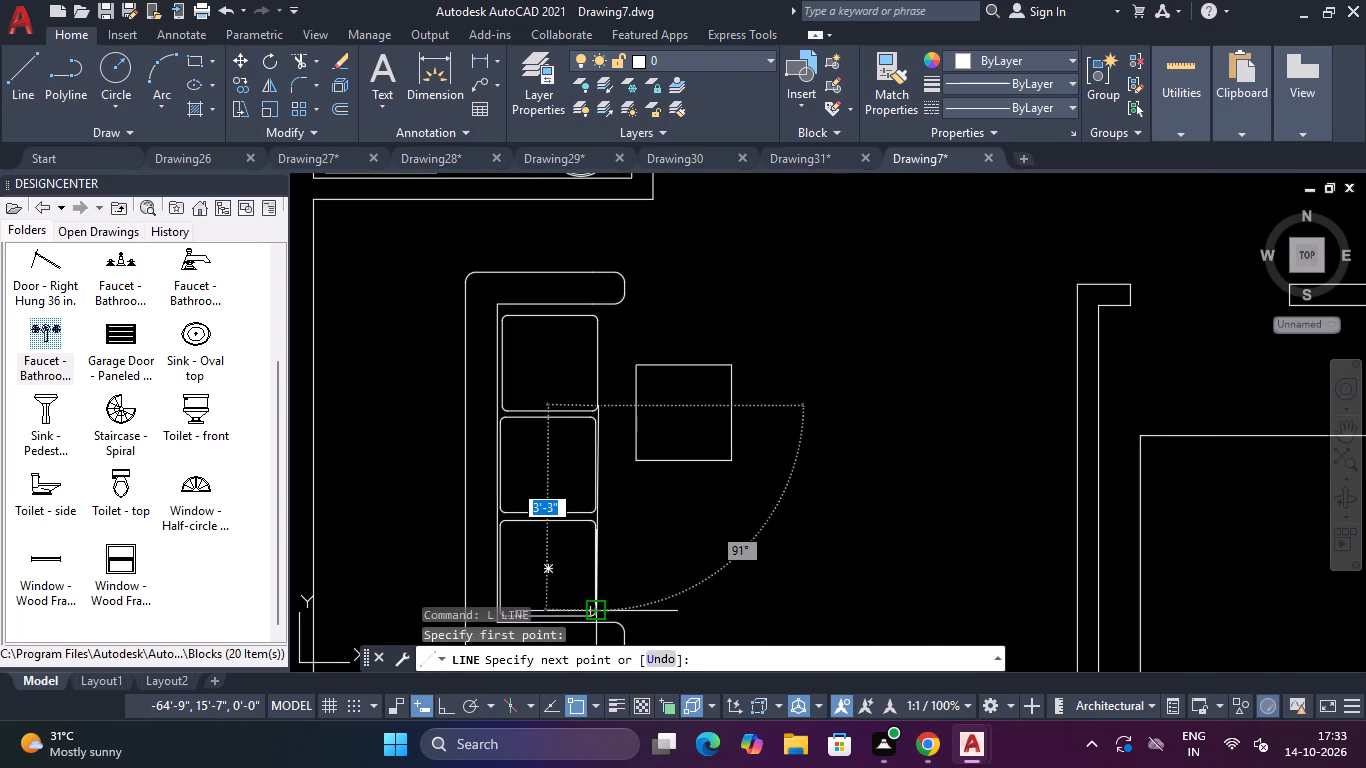
click(598, 613)
key(Escape)
scroll(587, 428, up, 3)
scroll(595, 373, down, 5)
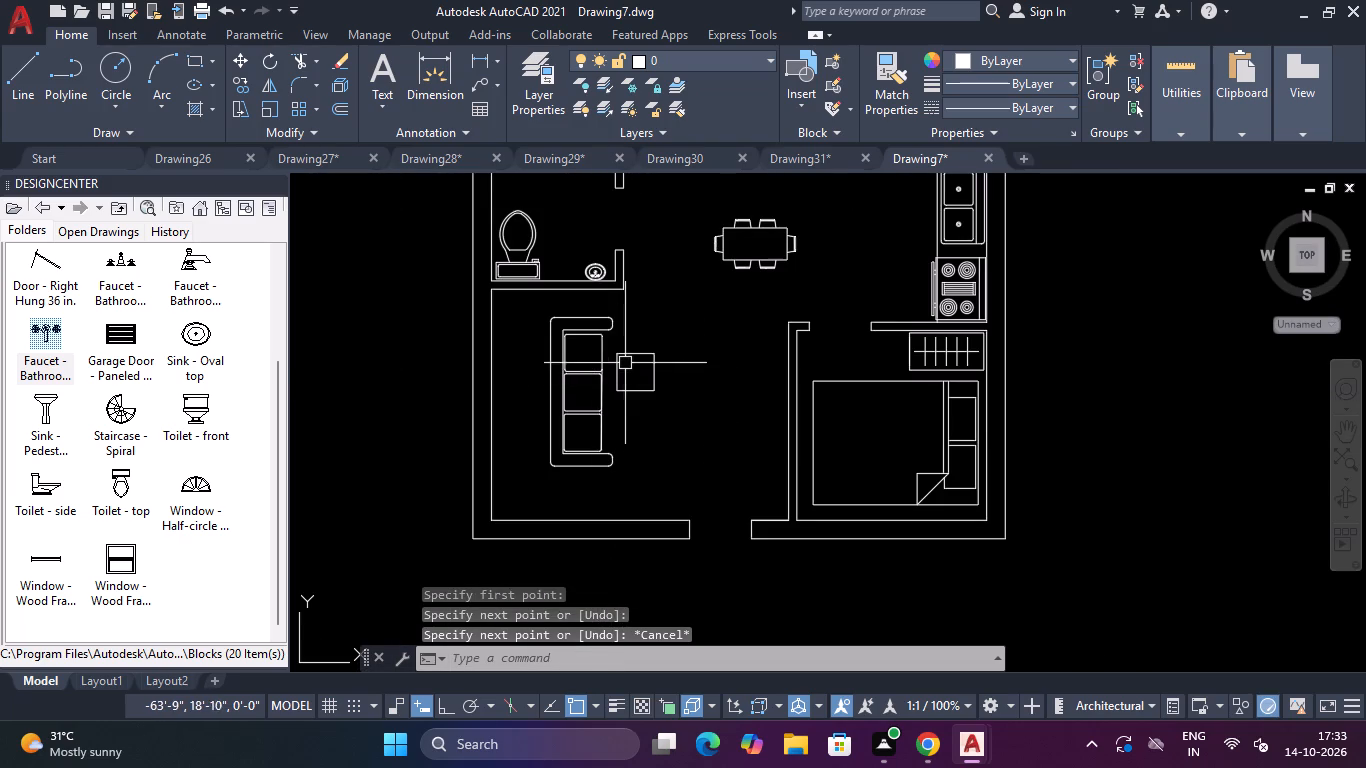
Move the whole sofa with its cushions about 2' west, closer to the living room's west wall.
click(615, 303)
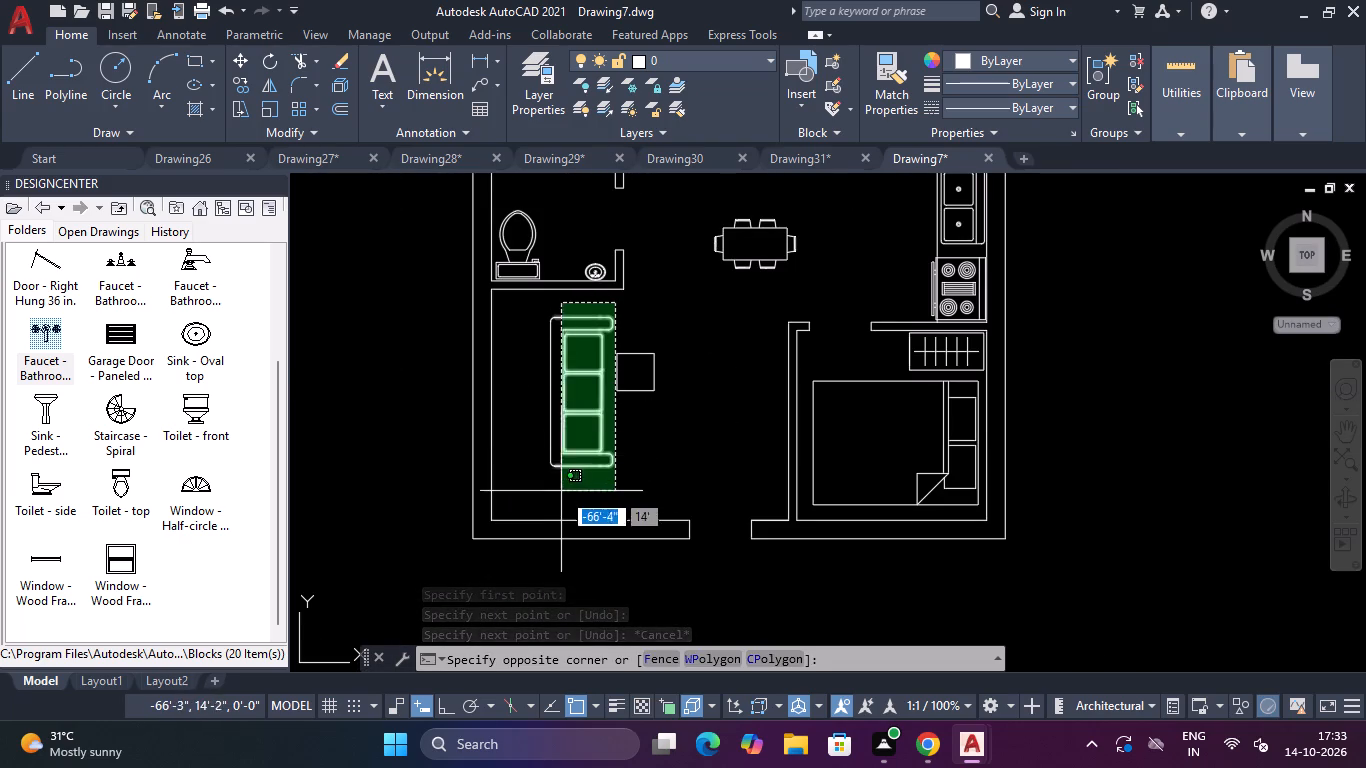
click(545, 506)
text(M)
key(space)
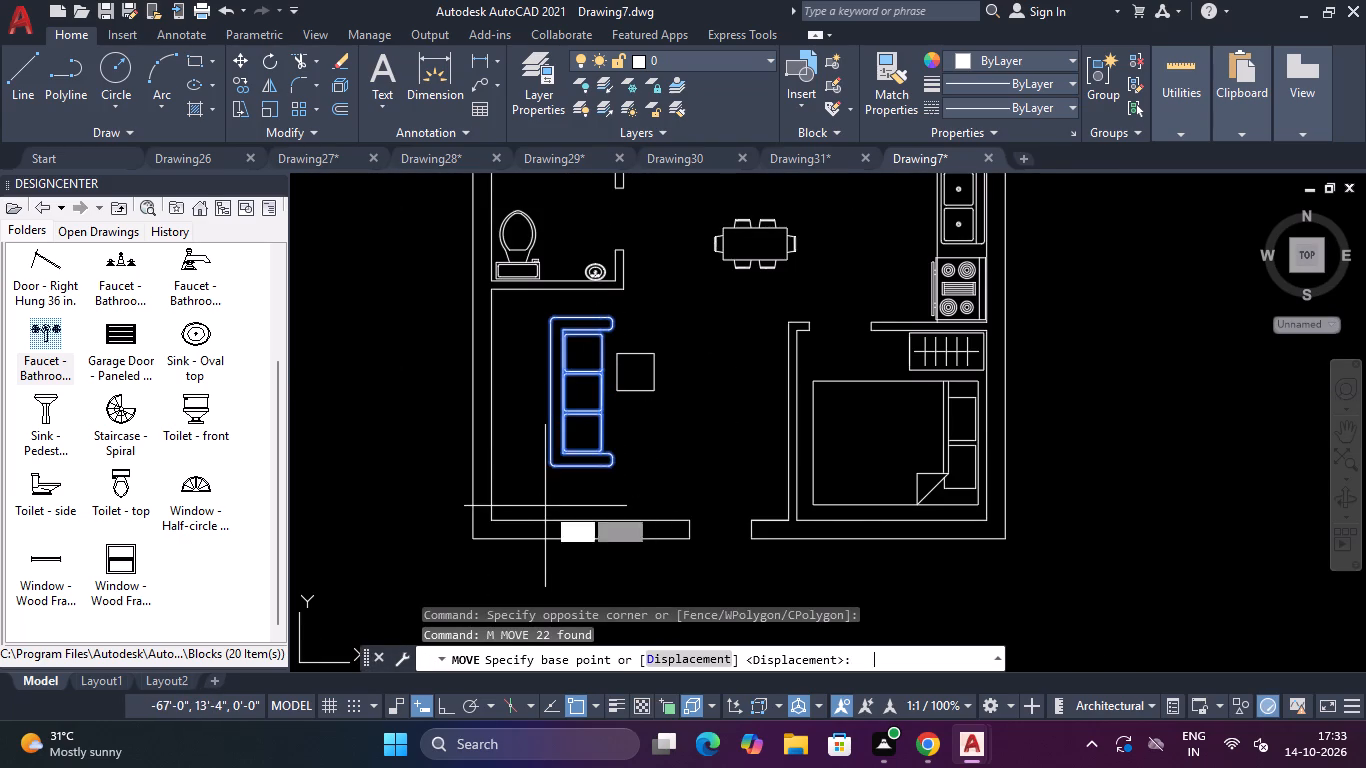
click(579, 394)
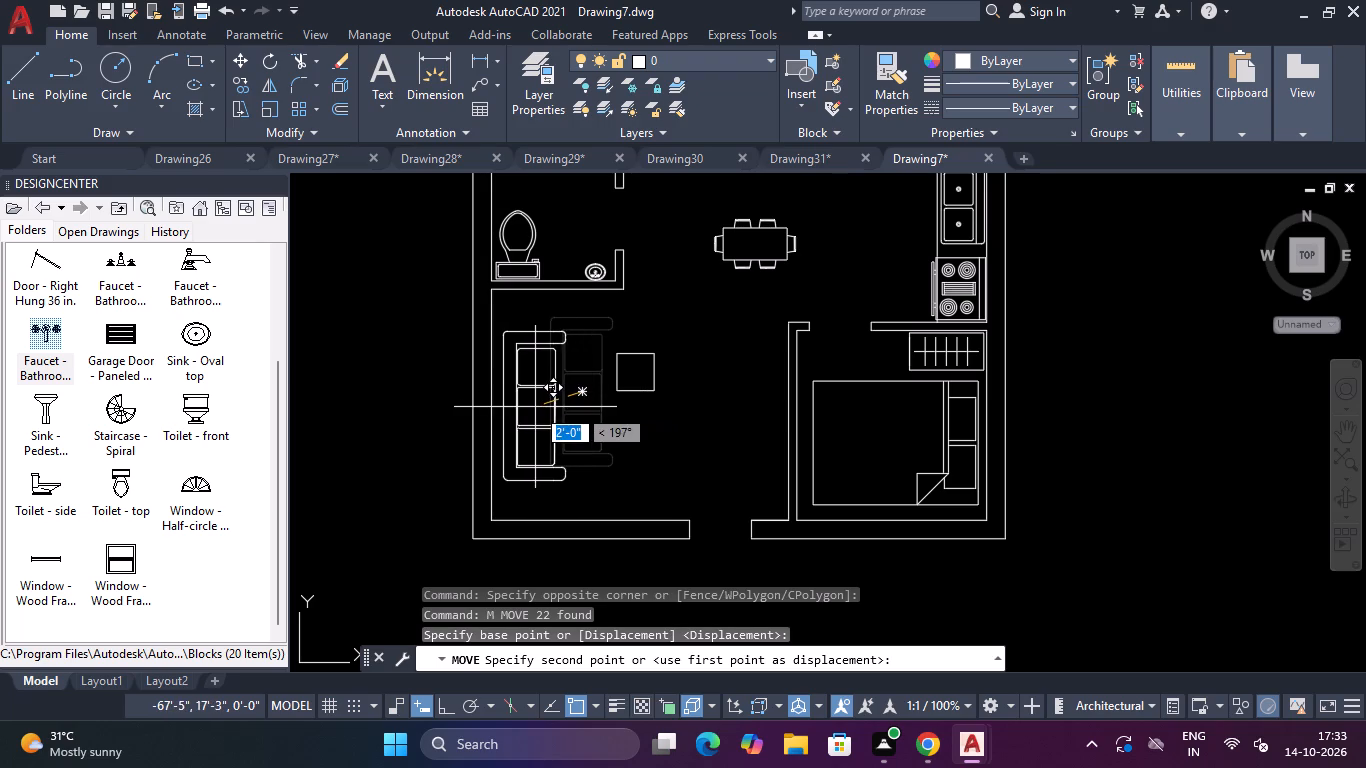
click(531, 399)
Delete the leftover square east of the sofa.
scroll(586, 368, down, 1)
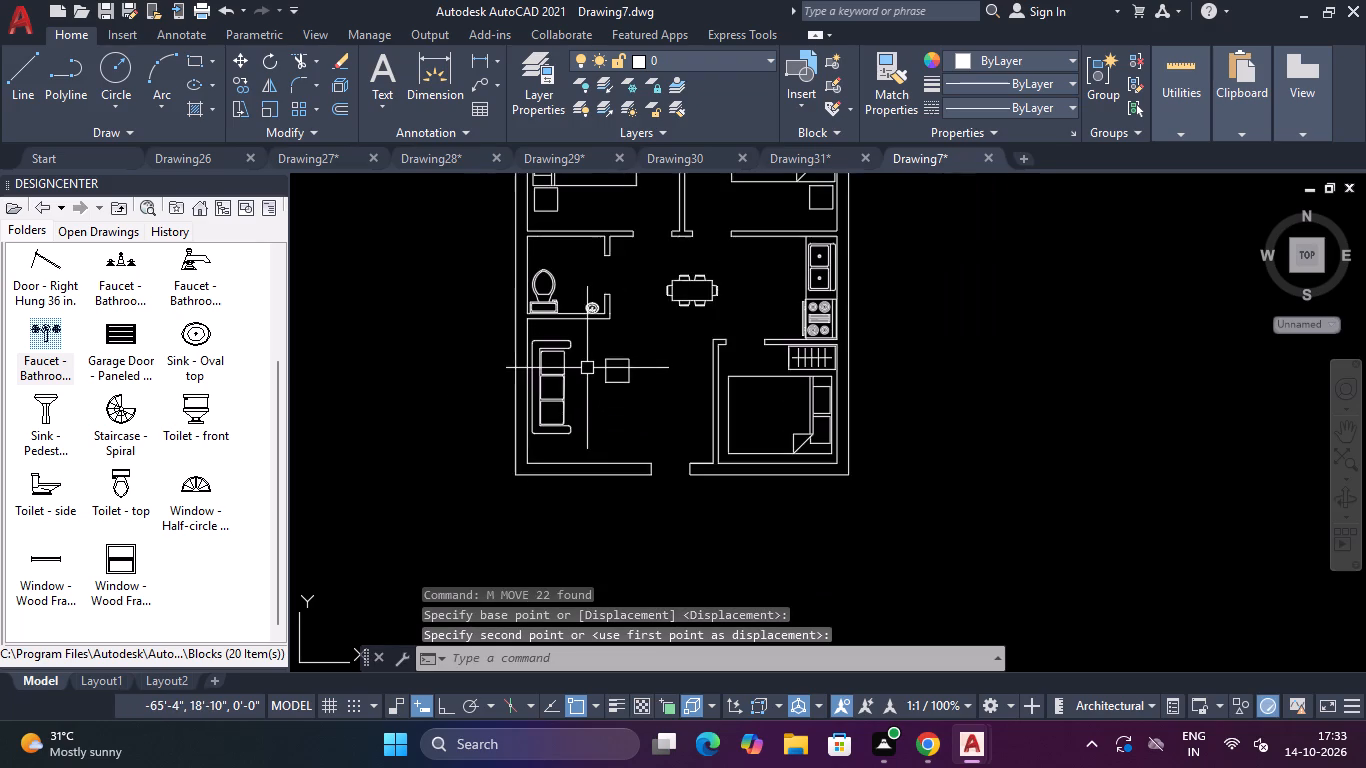
scroll(601, 366, up, 3)
drag(734, 295, 720, 322)
click(684, 383)
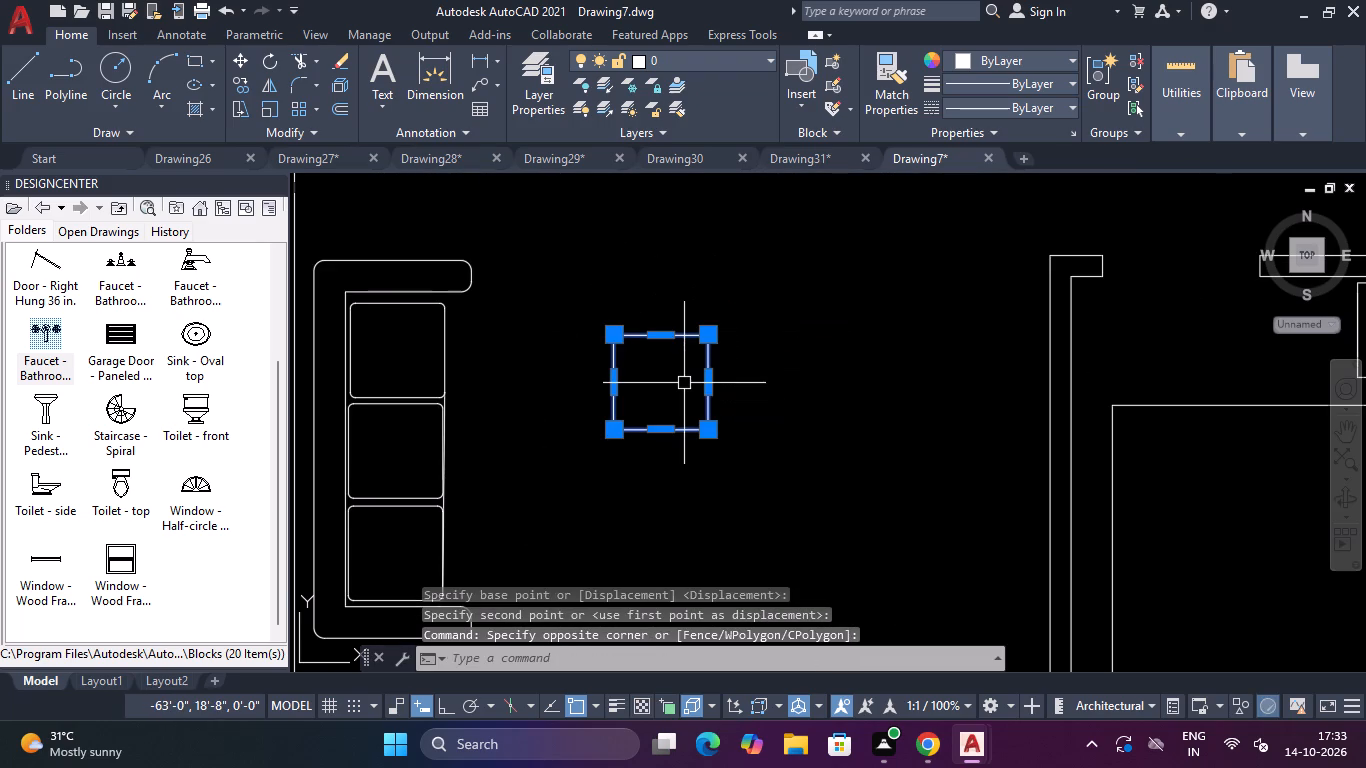
key(Delete)
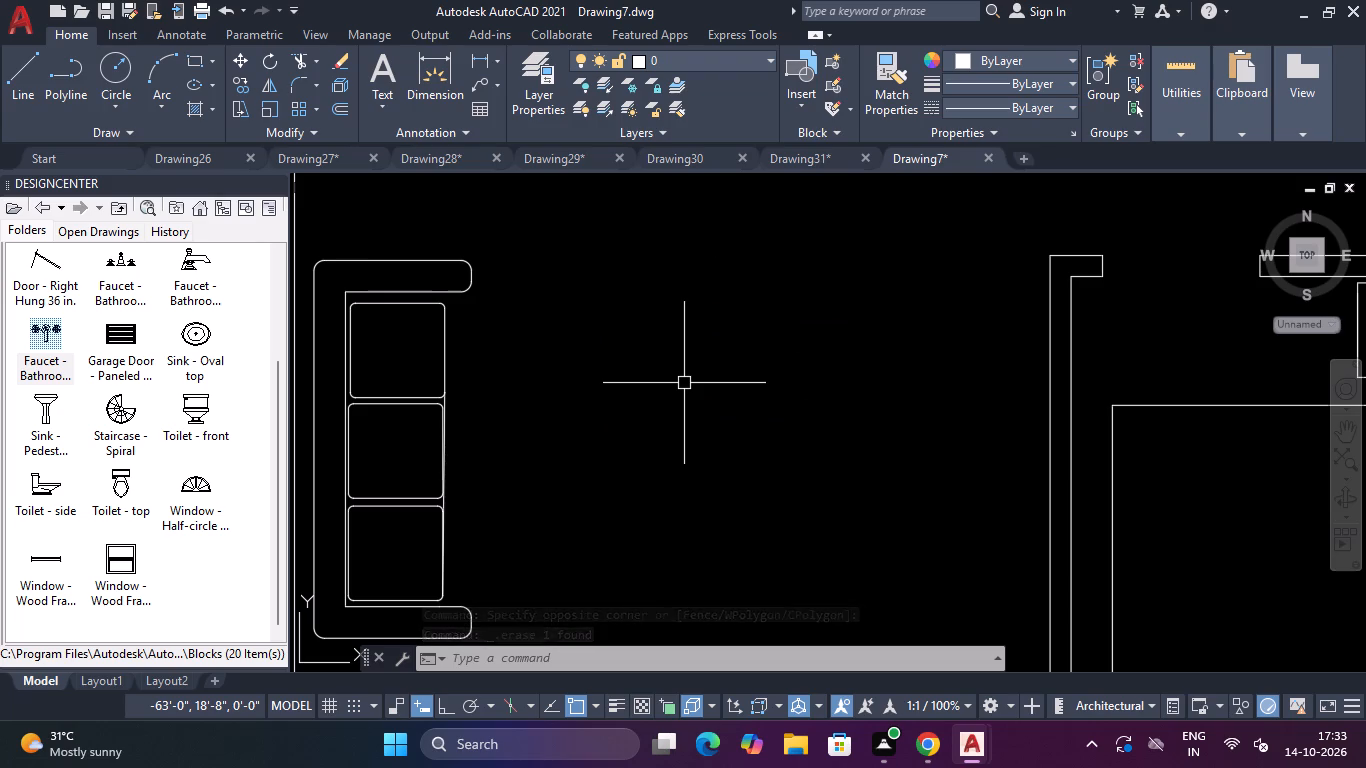
Draw a rectangle about 1'-10" by 3'-5" east of the sofa, with its long side running north-south.
text(REC)
key(space)
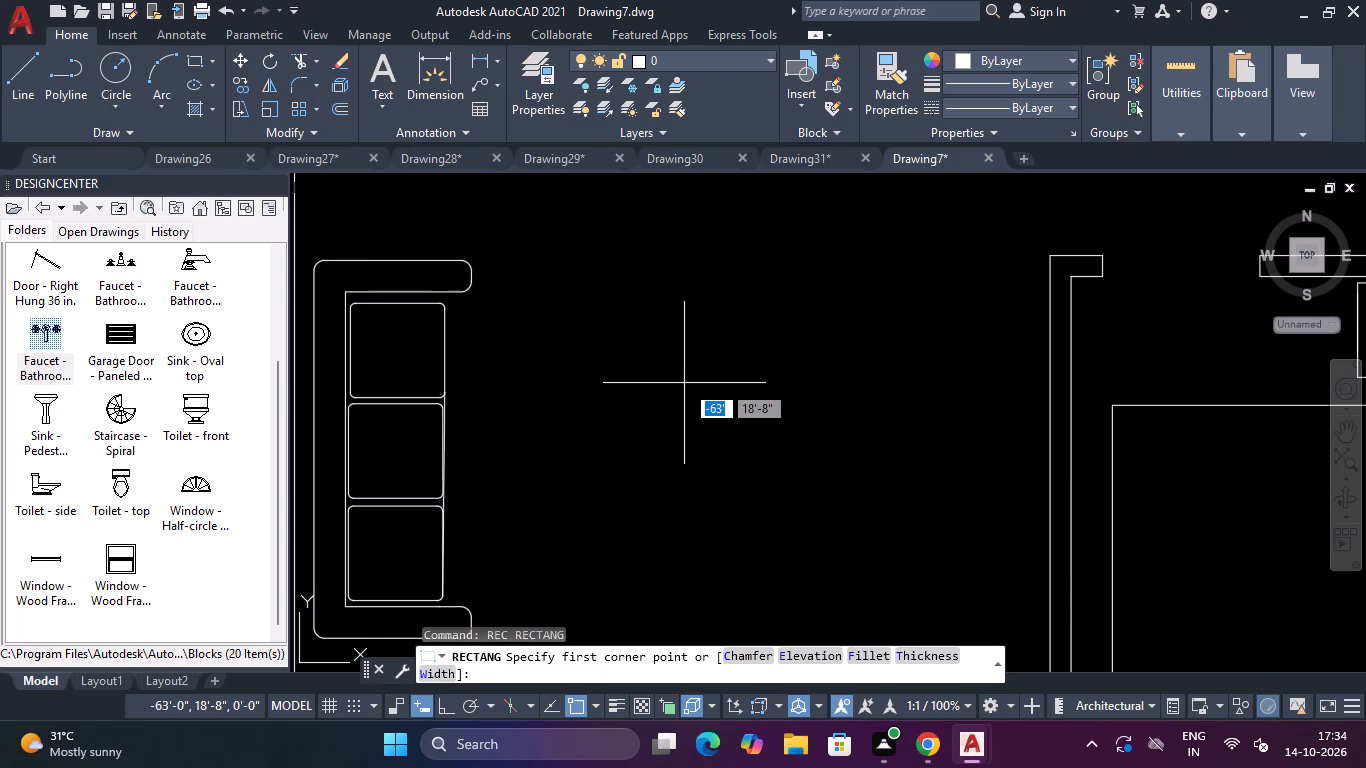
scroll(591, 431, down, 2)
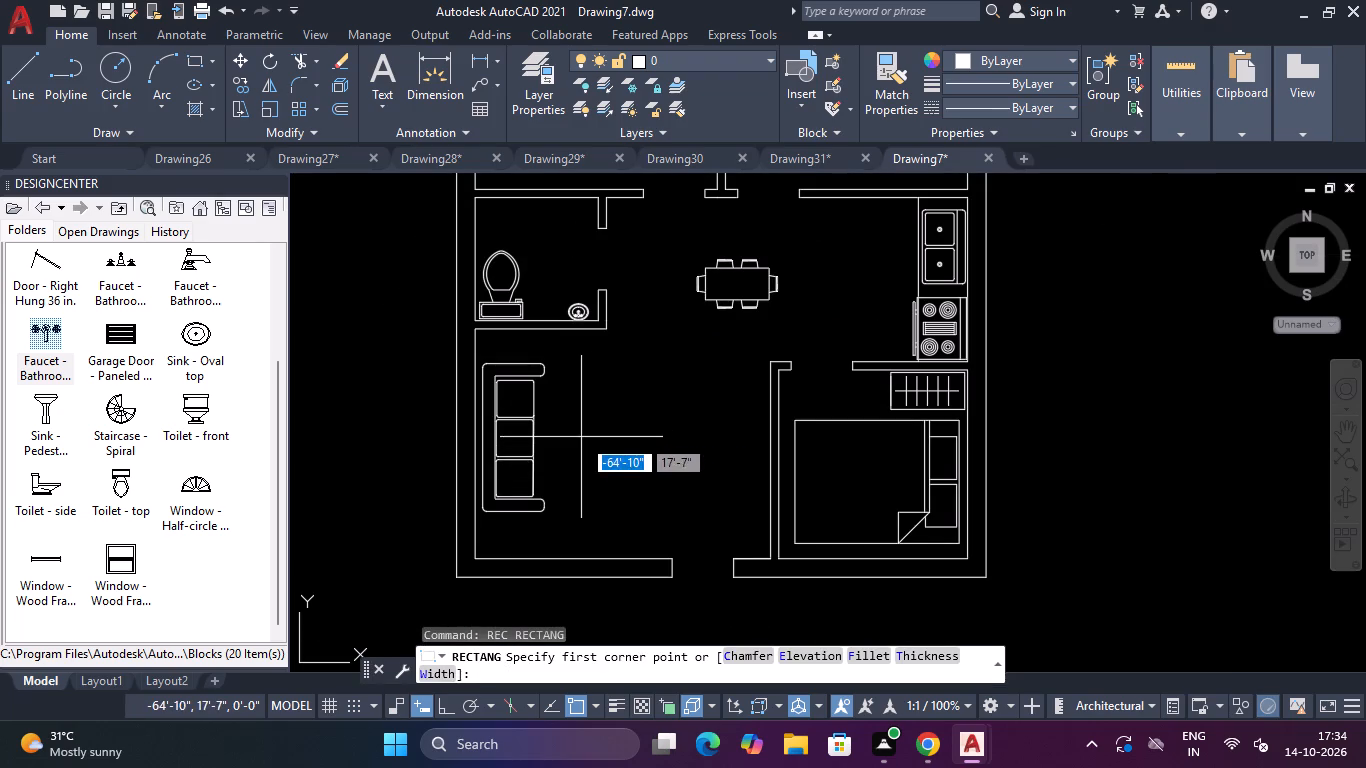
click(584, 420)
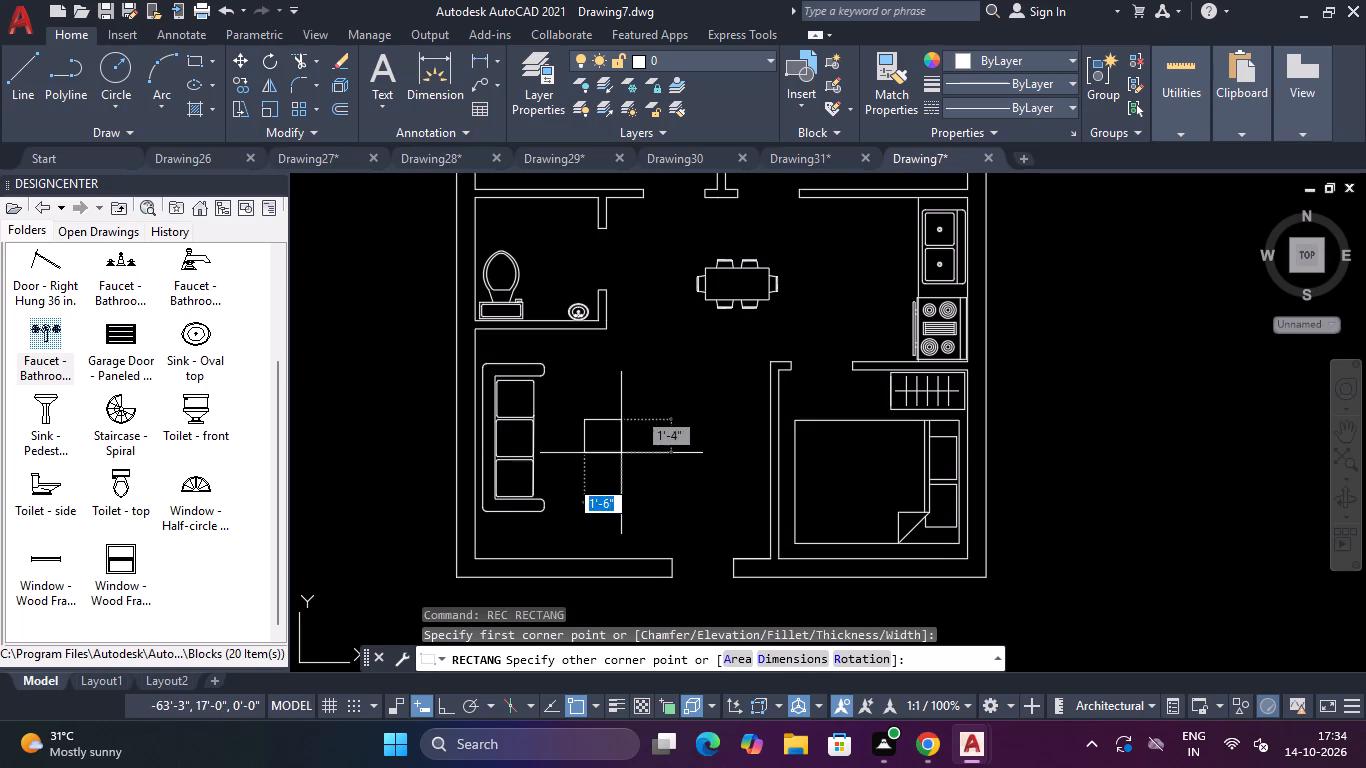
click(630, 504)
Draw a smaller rectangle just north of the 1'-10" wide one, with its long side running east-west.
key(space)
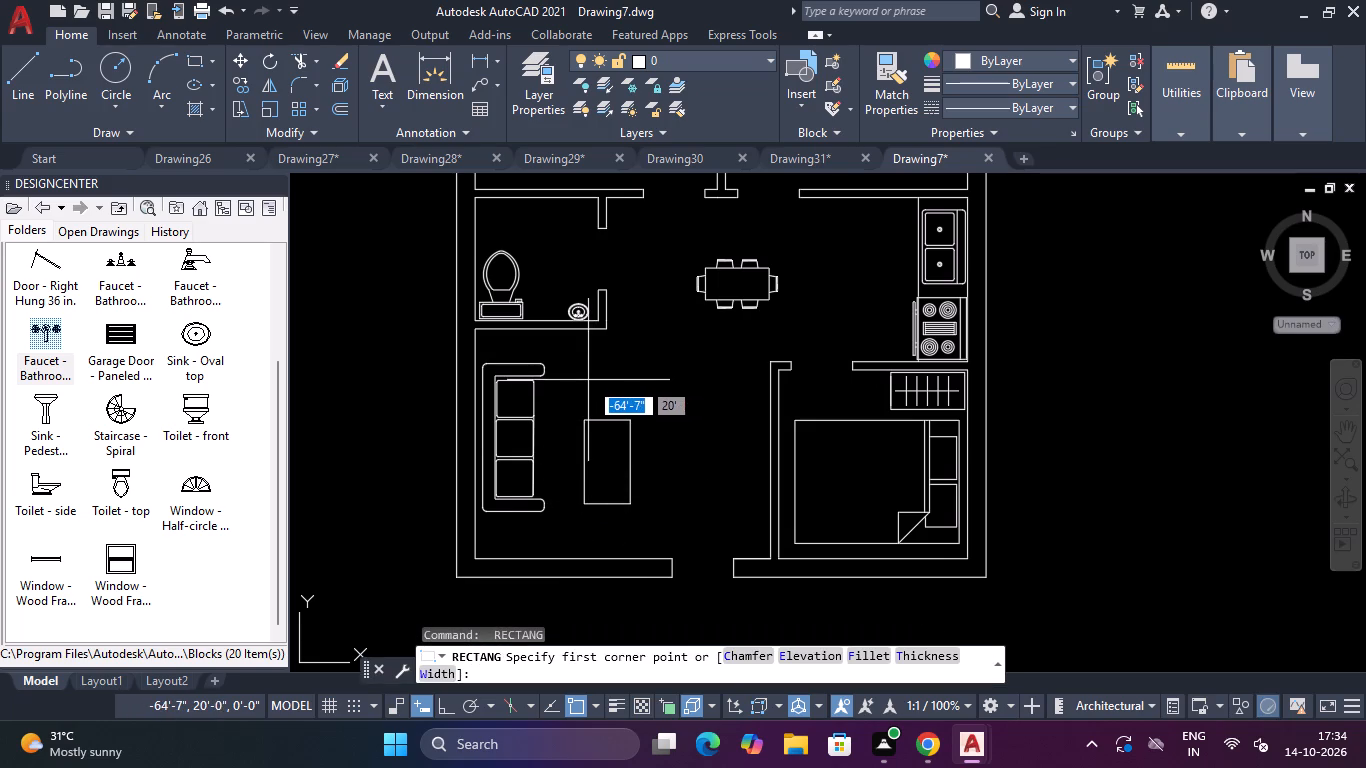
scroll(585, 381, up, 1)
click(573, 358)
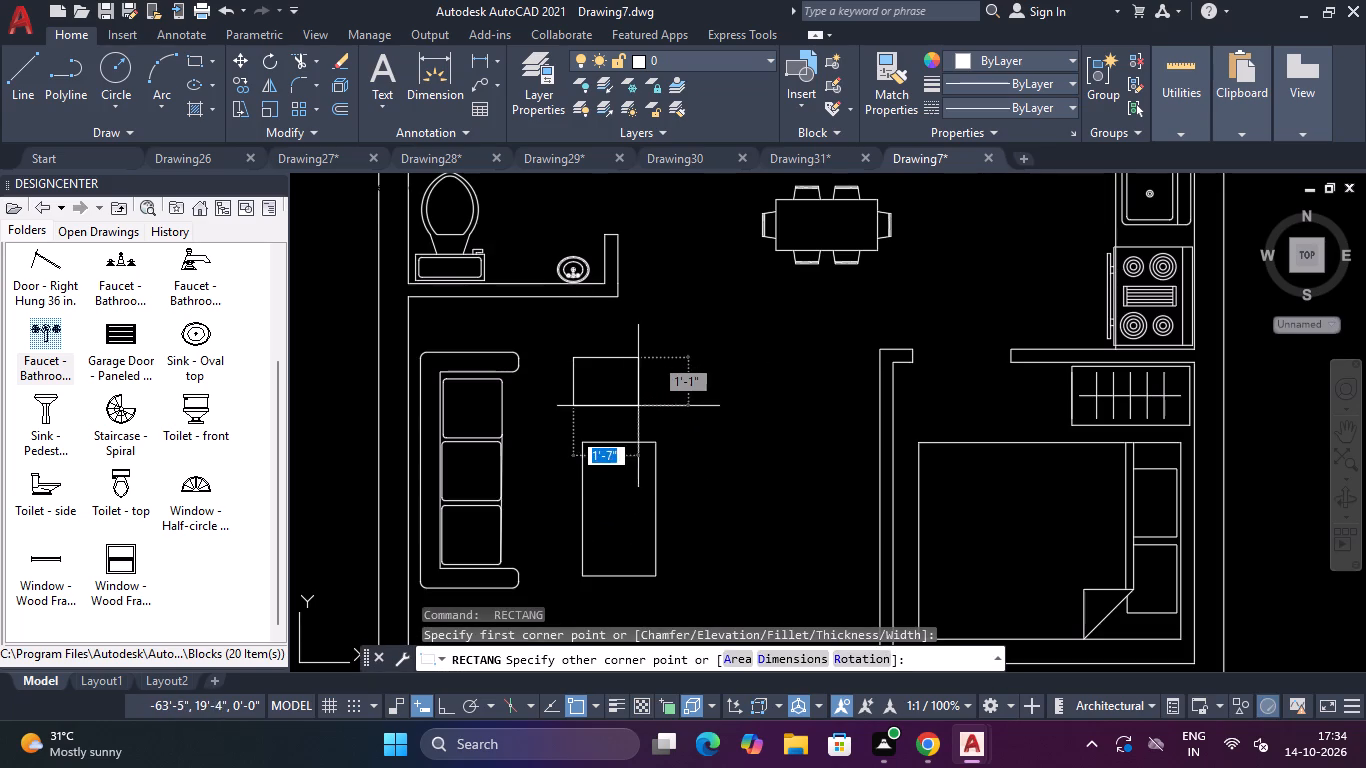
click(653, 416)
key(Escape)
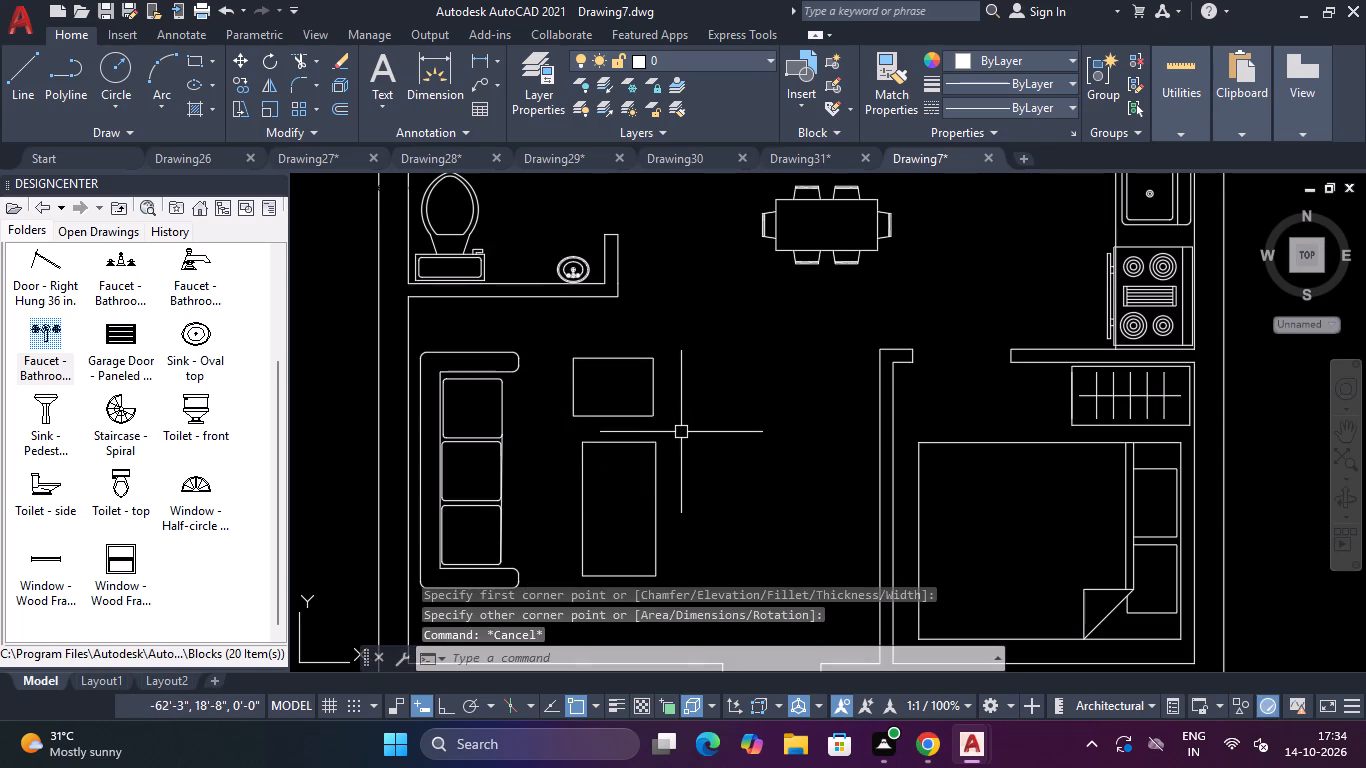
Draw a rectangle about 1'-1" by 5'-4" in the living room, along the west side of the bedroom partition wall.
scroll(821, 486, down, 2)
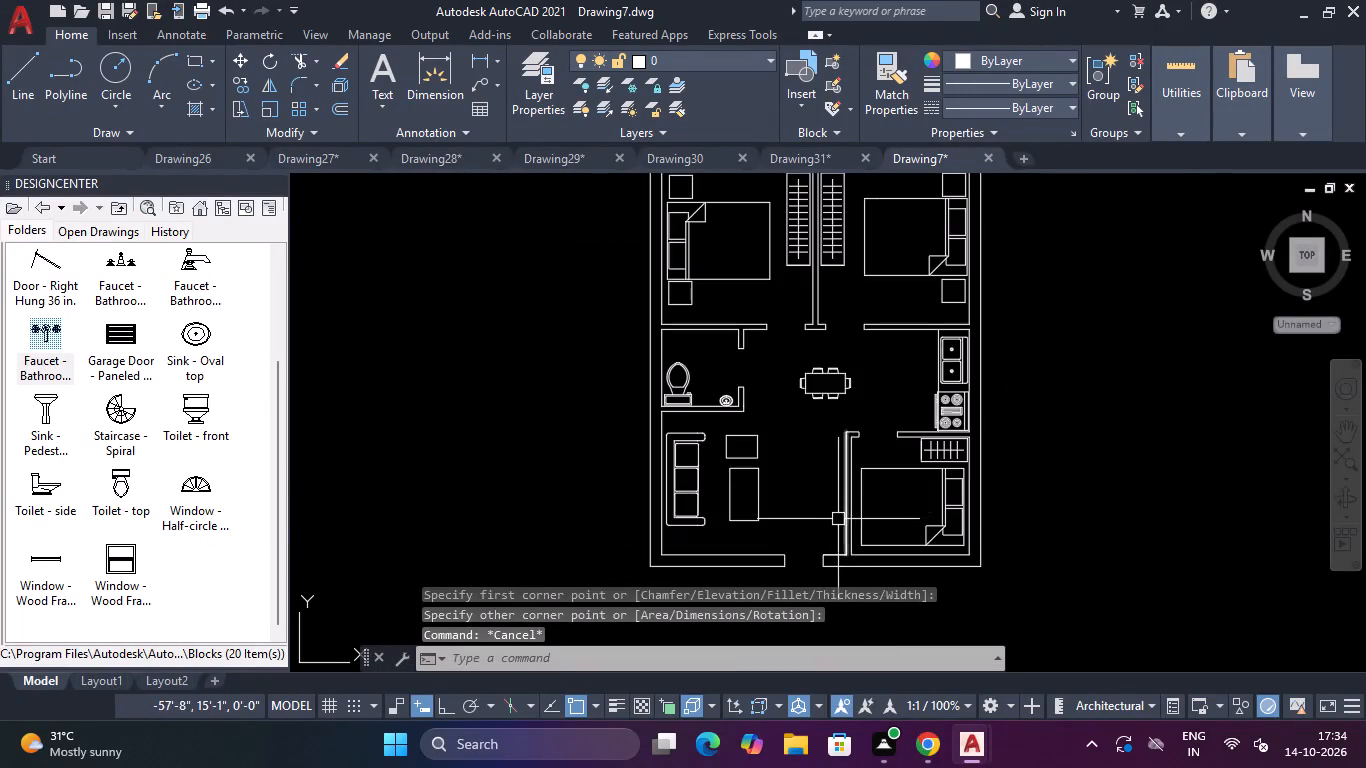
scroll(830, 519, up, 1)
key(r)
text(EC)
key(space)
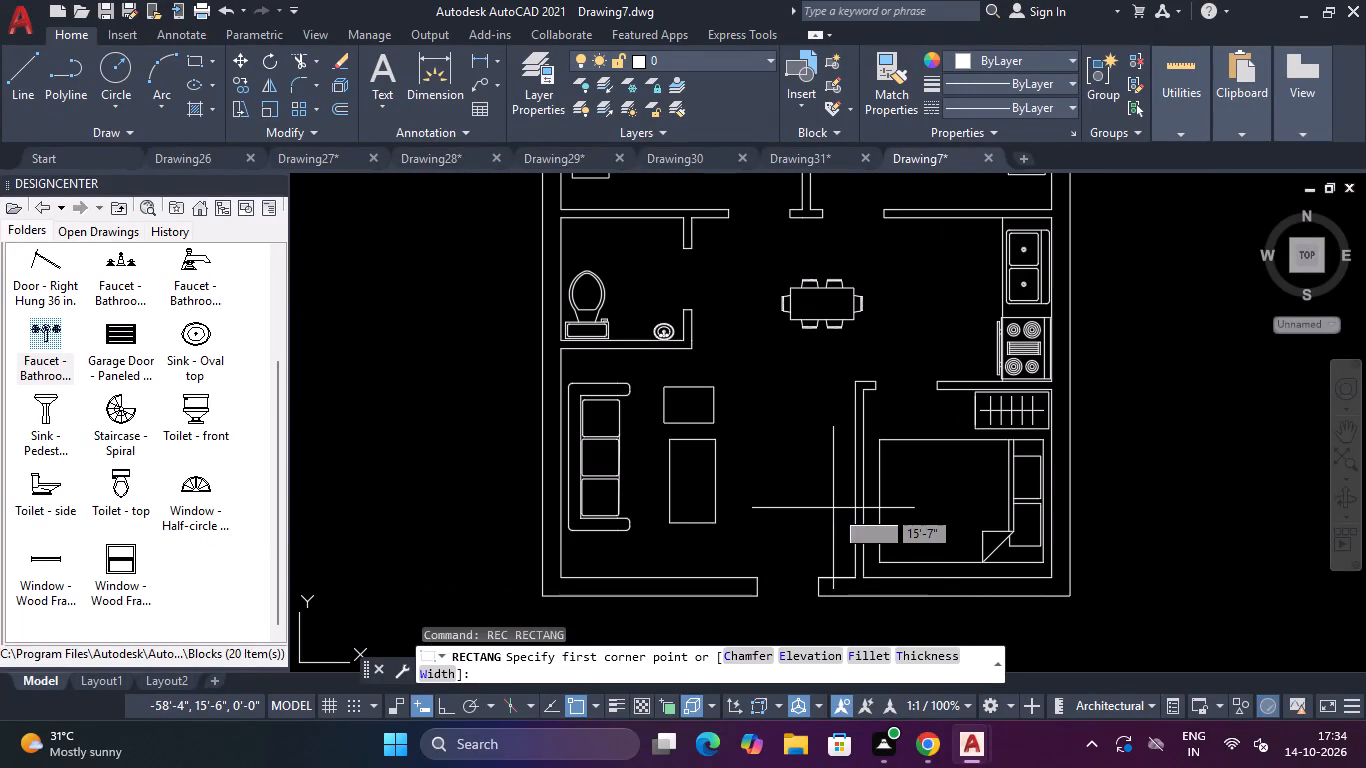
click(847, 409)
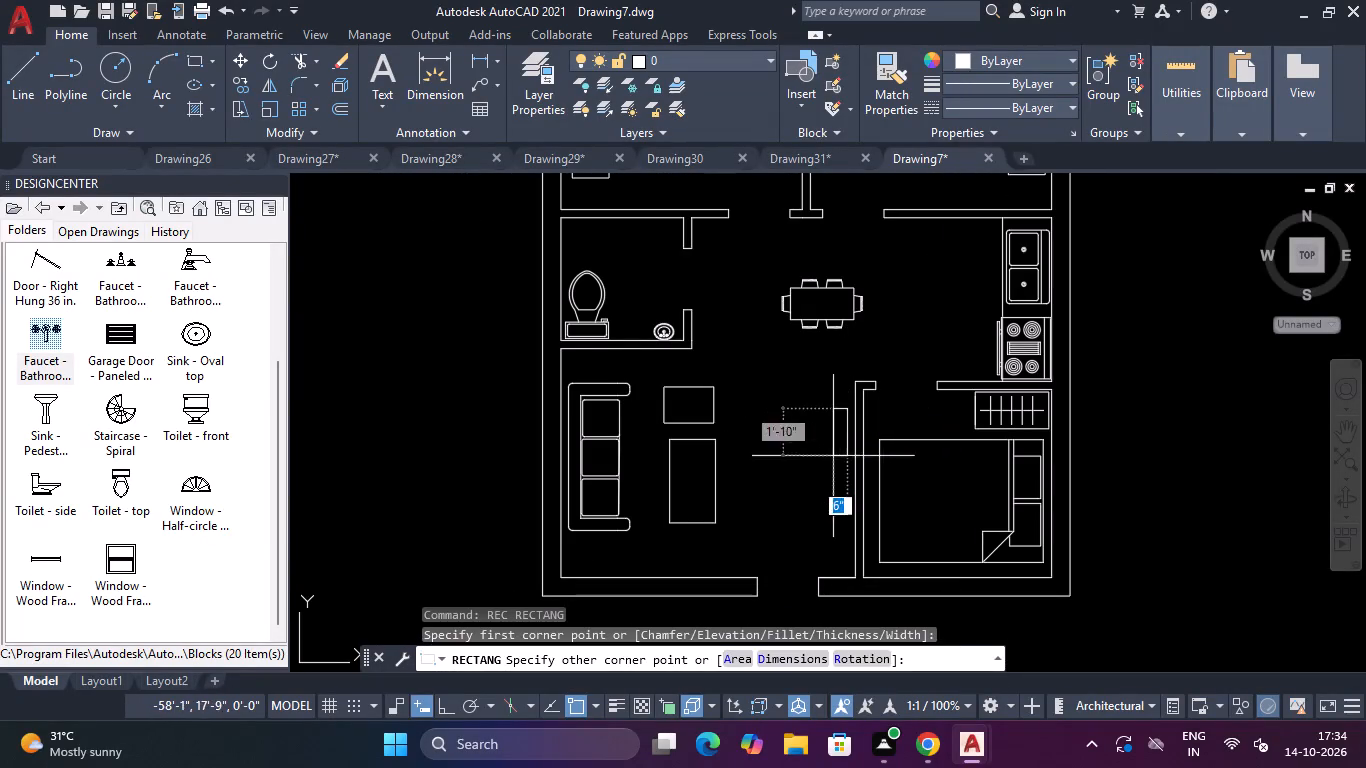
click(821, 540)
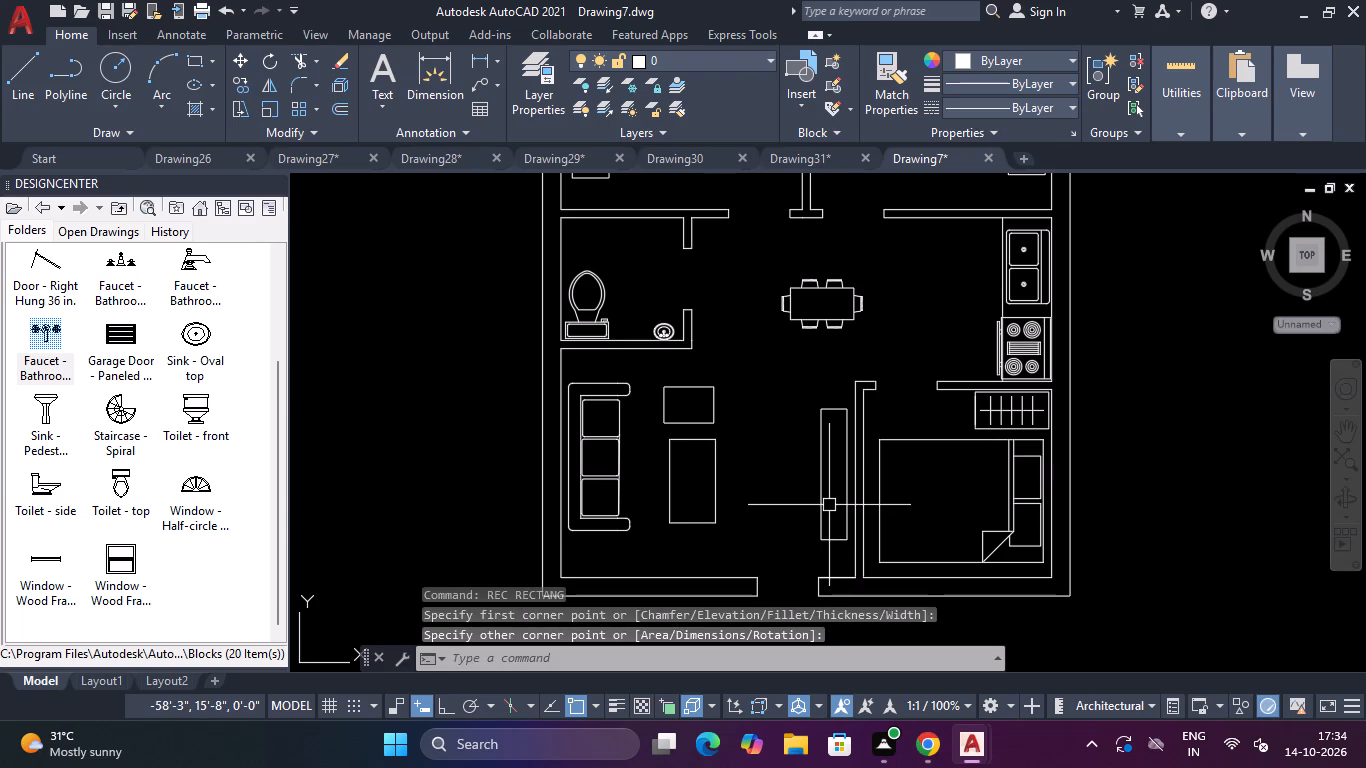
Draw a narrow rectangle about 4" by 4'-3" inside the 1'-1" wide unit by the partition wall.
key(space)
scroll(829, 488, up, 3)
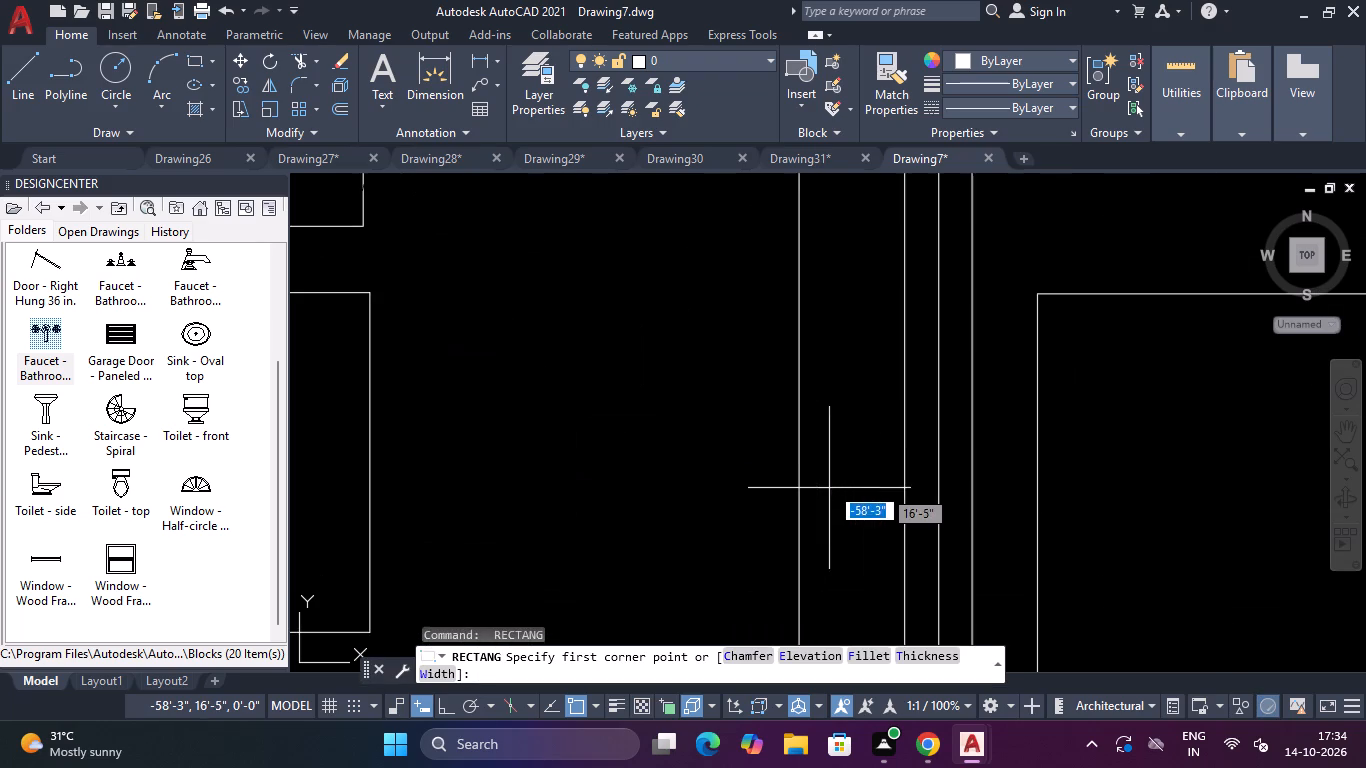
scroll(871, 299, down, 2)
click(867, 267)
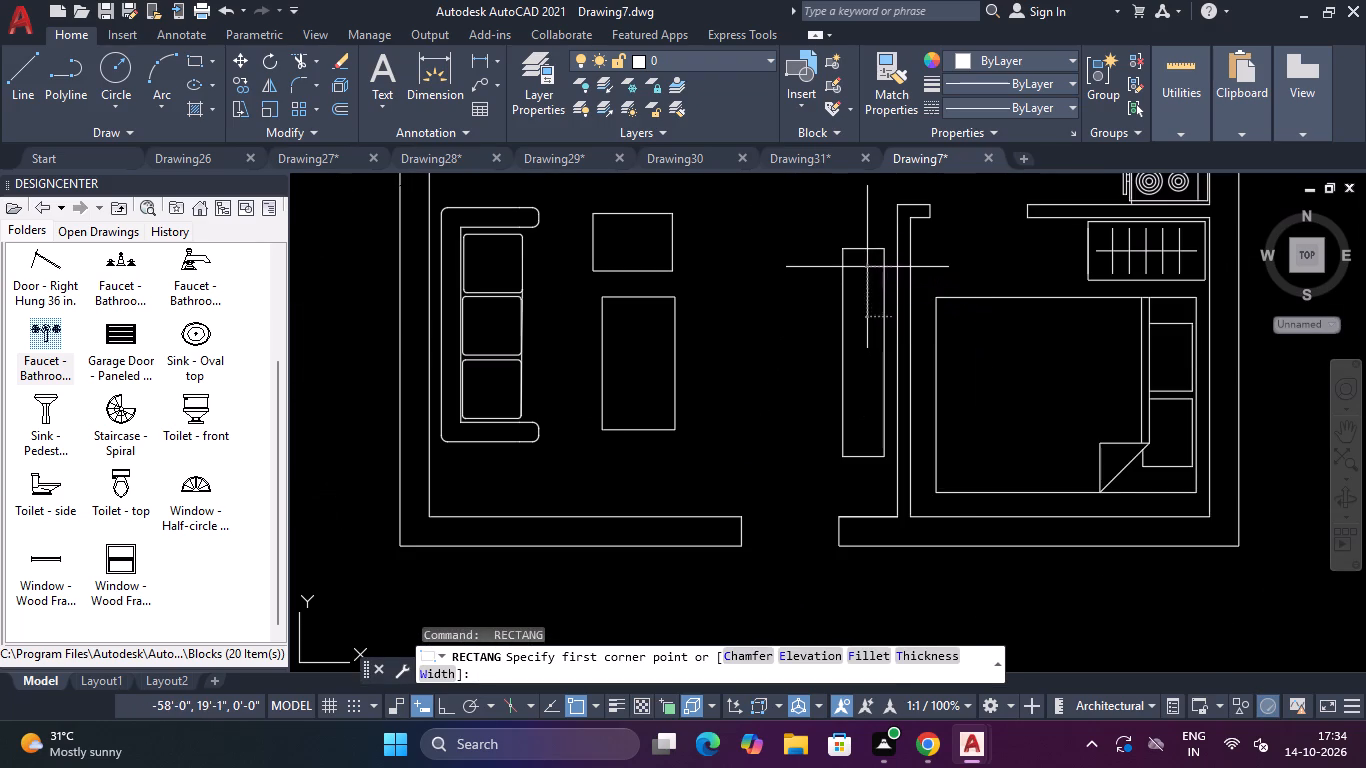
click(854, 432)
key(Escape)
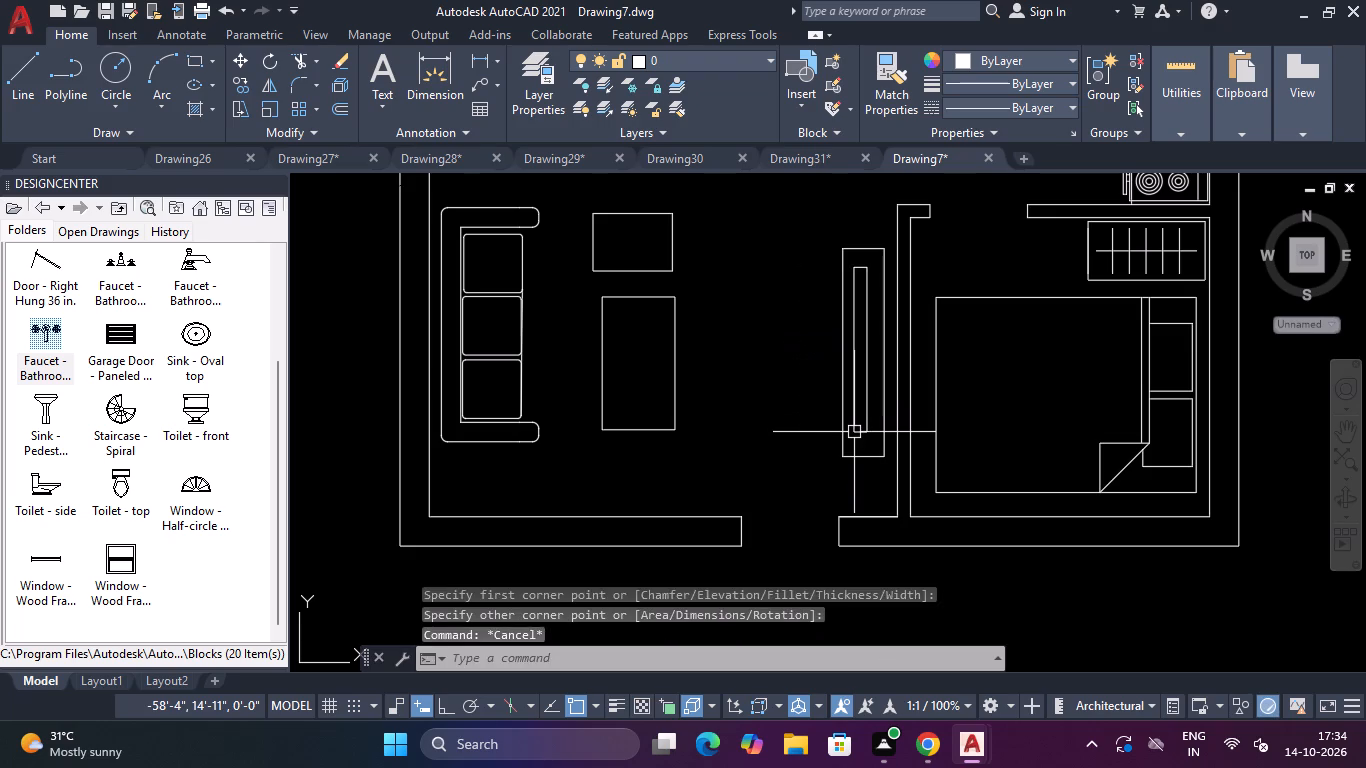
Draw a thin rectangle about 2" by 3'-1" against the east edge of the 4" wide inner rectangle.
key(space)
scroll(875, 311, up, 2)
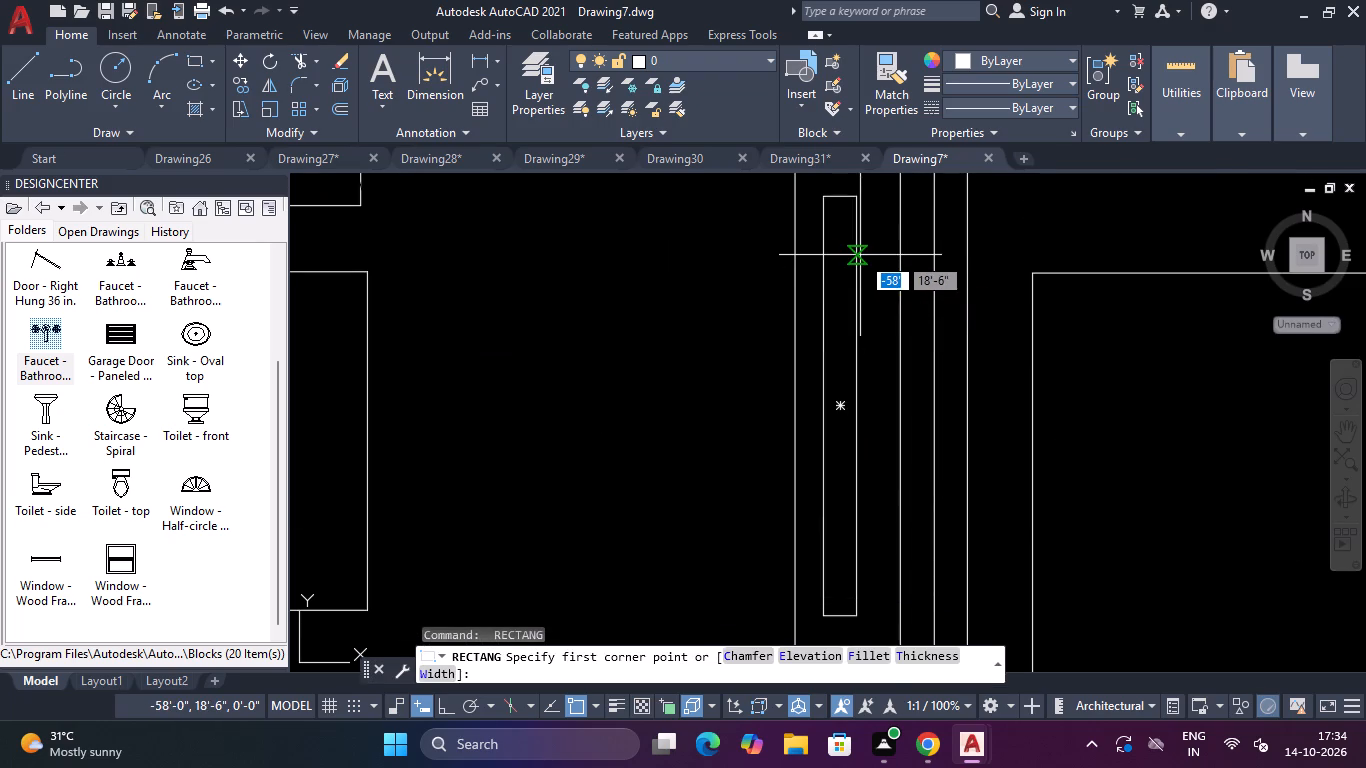
click(857, 250)
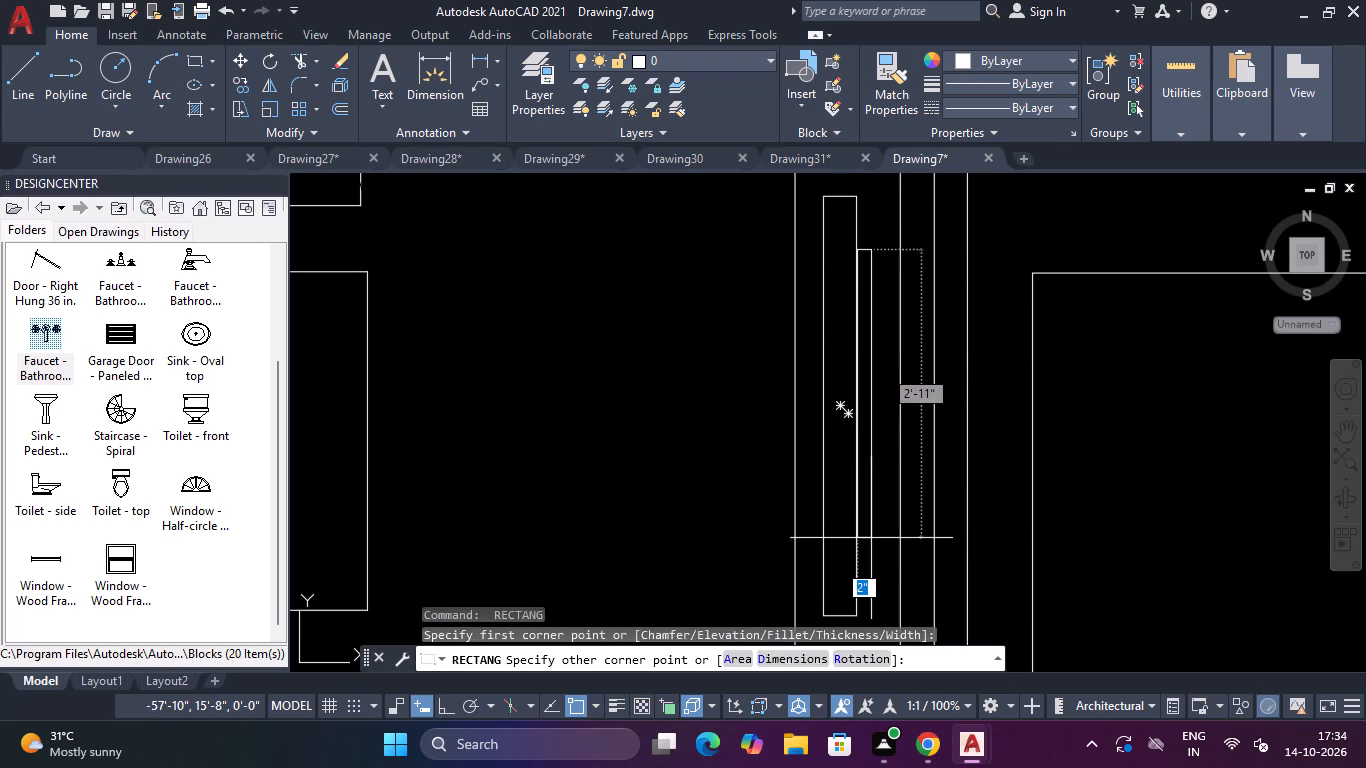
click(870, 557)
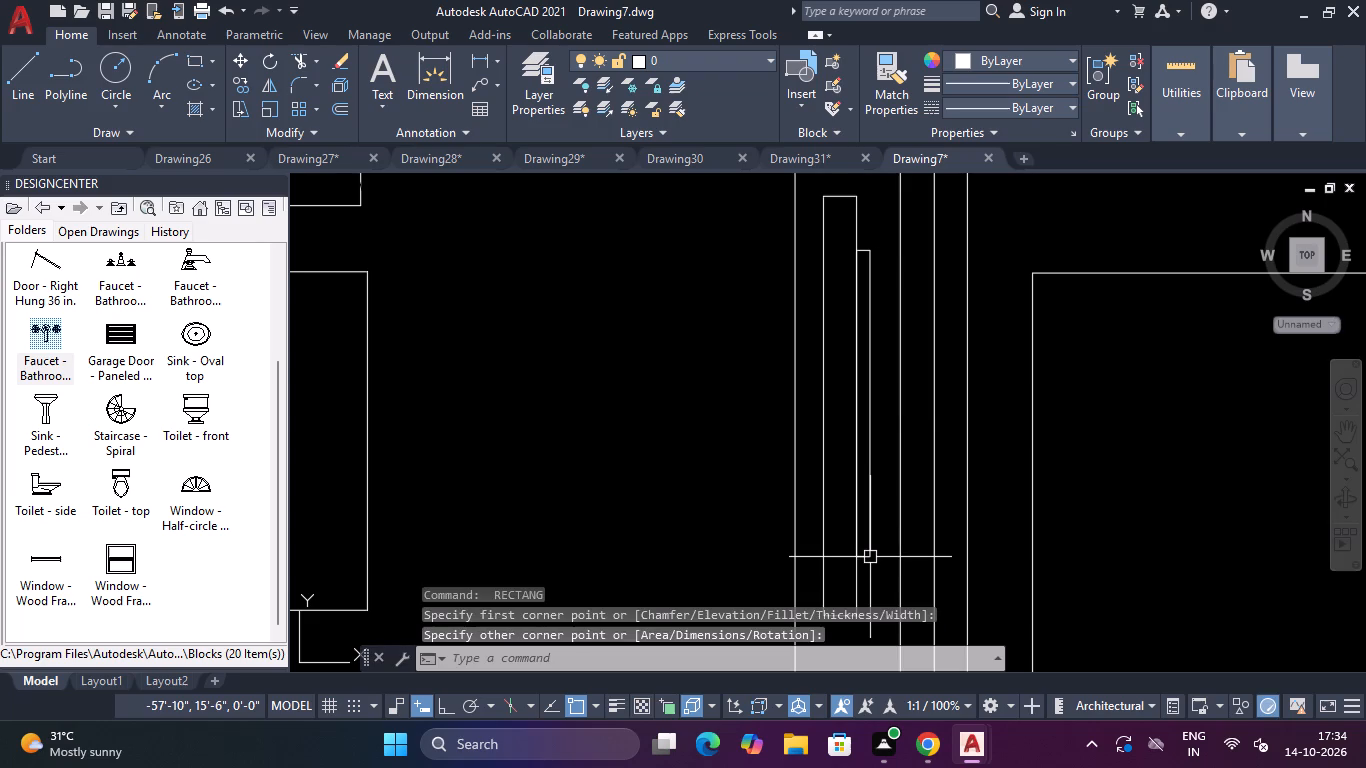
key(Escape)
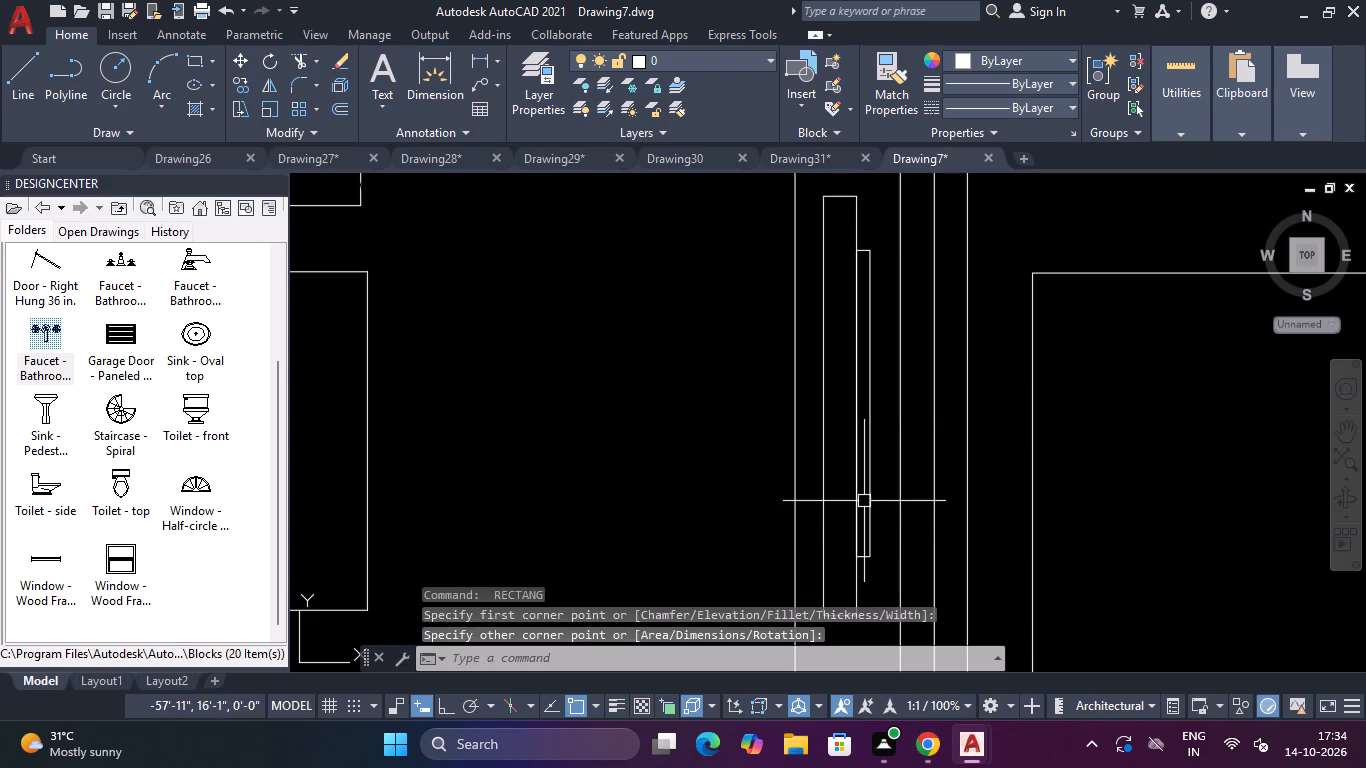
Draw a short diagonal line from the thin 2" rectangle's north-east corner down to its west edge.
key(l)
key(space)
scroll(852, 290, up, 1)
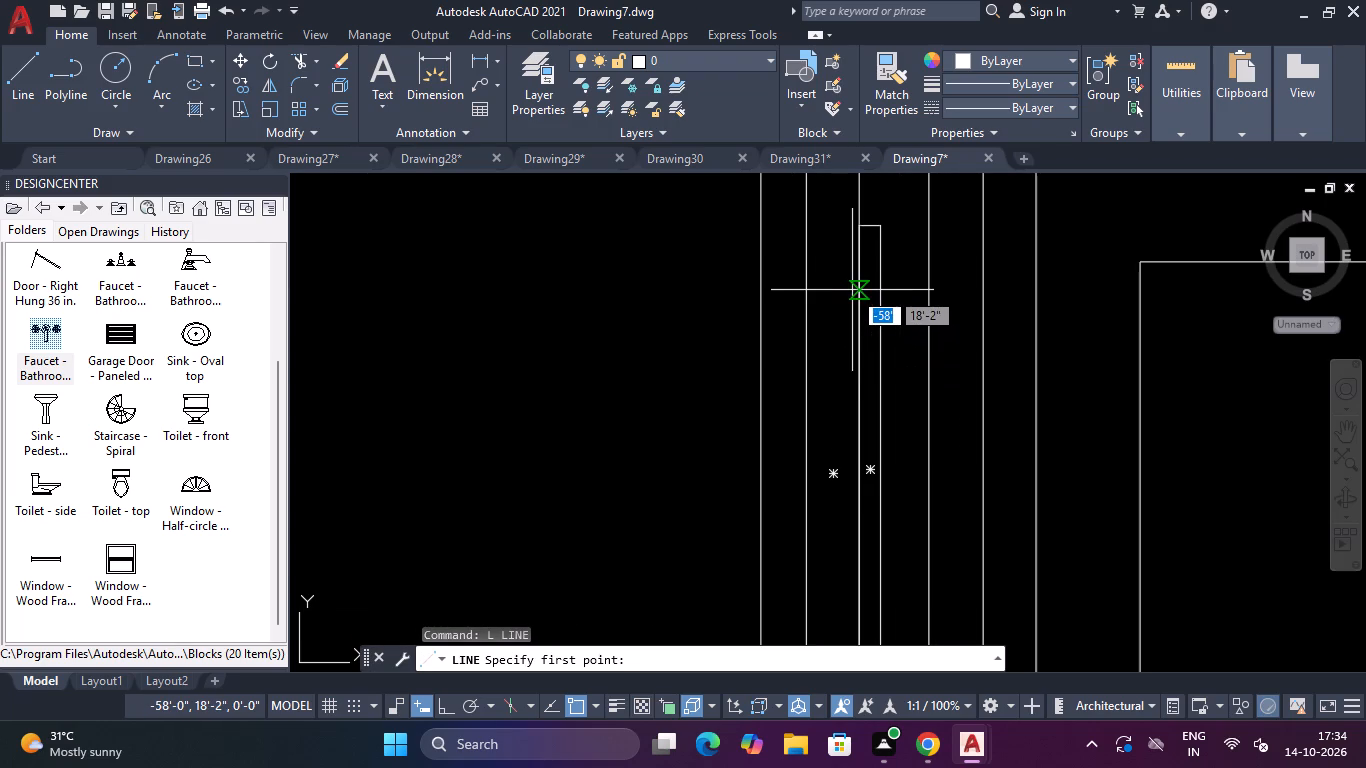
scroll(868, 254, up, 3)
scroll(883, 237, down, 4)
scroll(887, 226, up, 2)
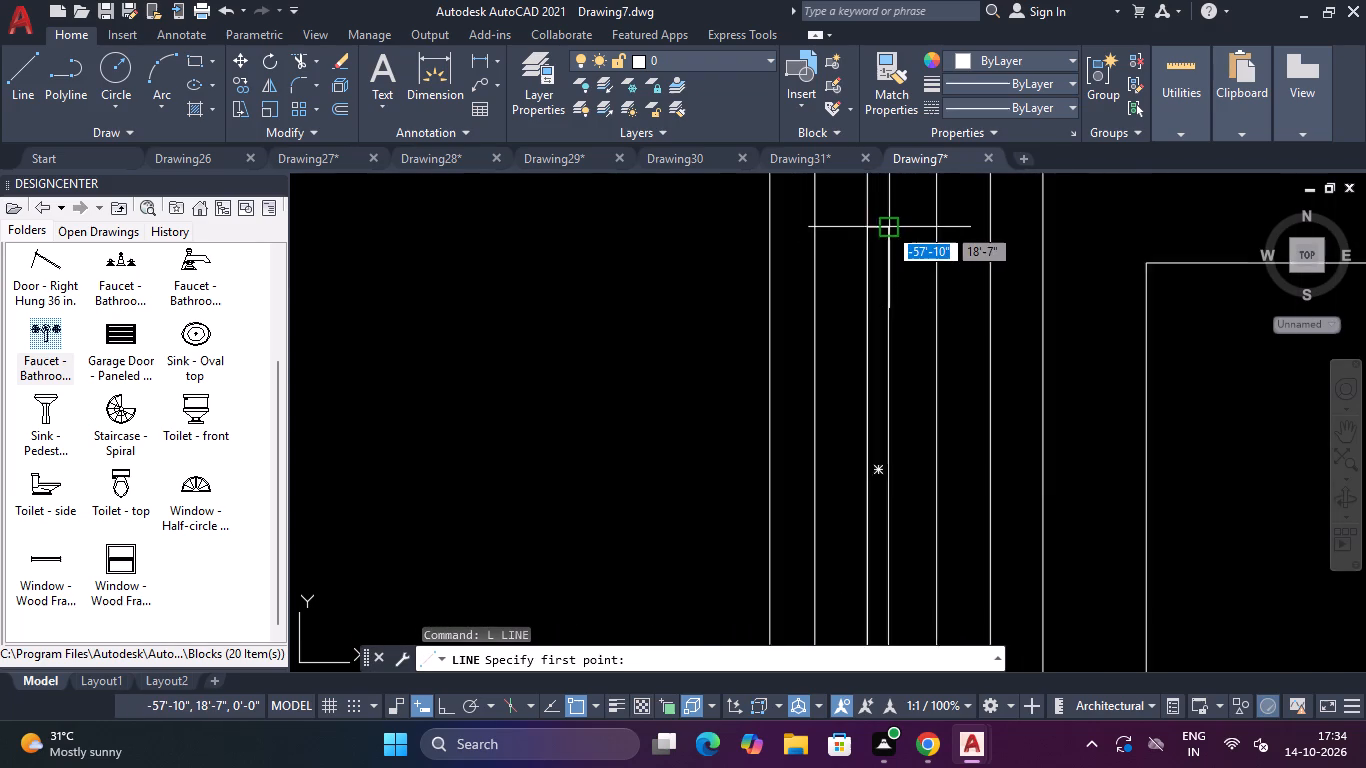
scroll(887, 226, up, 1)
click(887, 229)
click(834, 274)
key(Escape)
Draw a short diagonal line from the thin rectangle's south-east corner up to its west edge.
scroll(834, 274, down, 3)
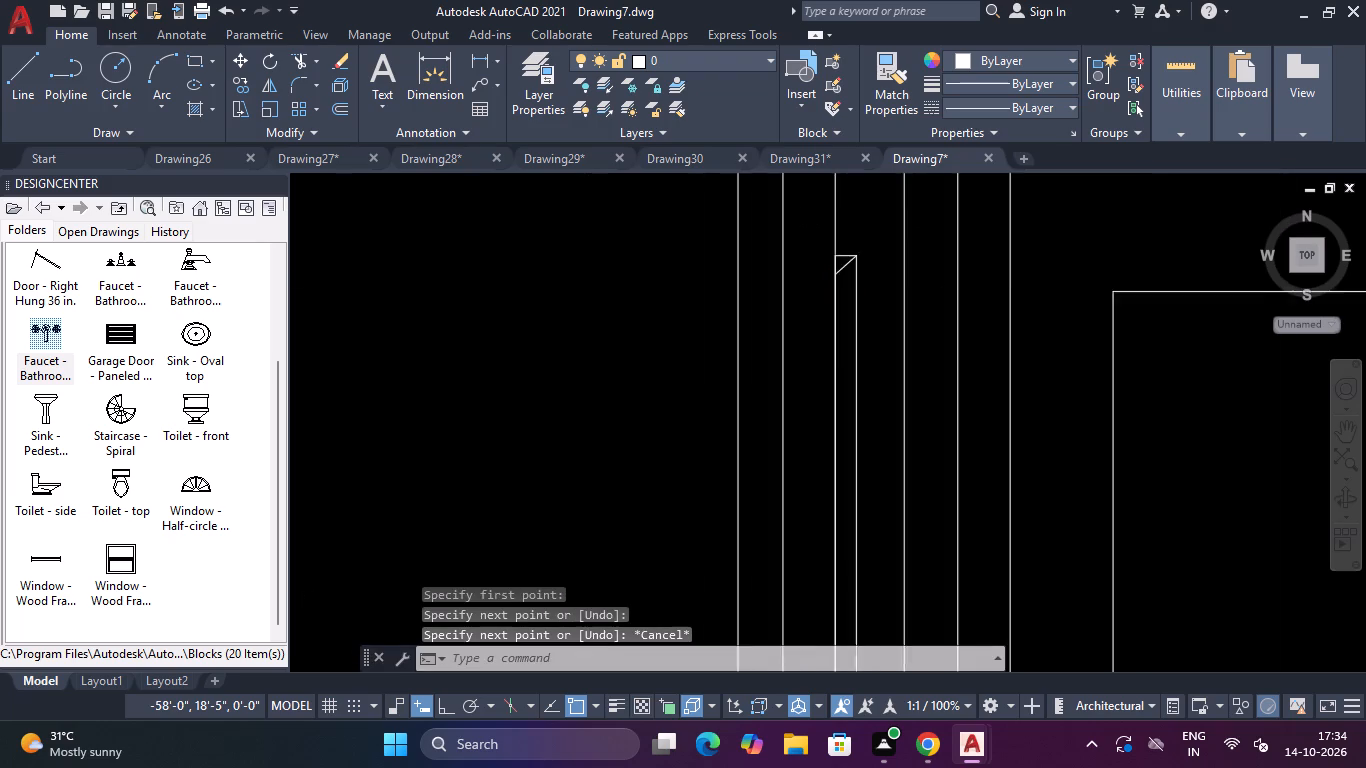
key(space)
scroll(855, 559, up, 4)
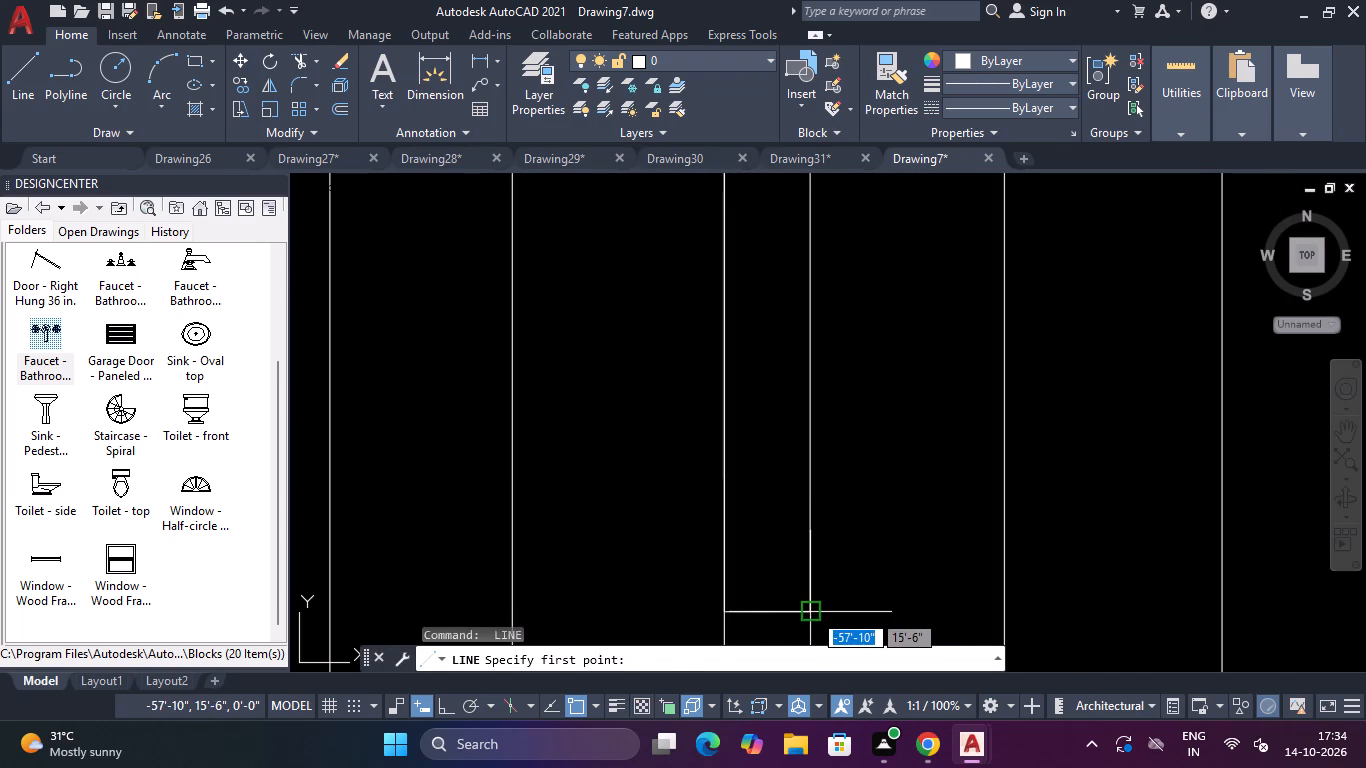
click(807, 612)
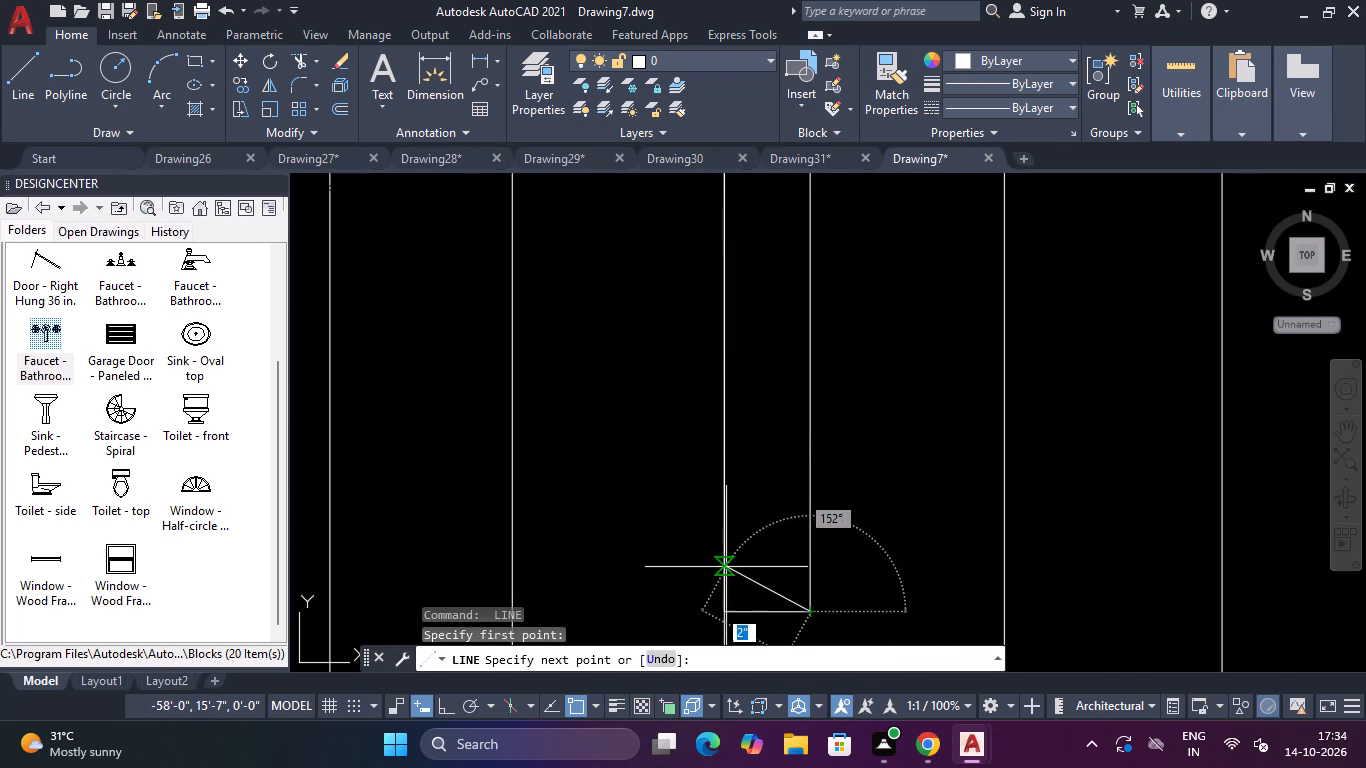
click(726, 567)
key(Escape)
Trim away the thin rectangle's south and north end edges beyond the two diagonal lines.
scroll(736, 537, down, 2)
key(t)
text(R)
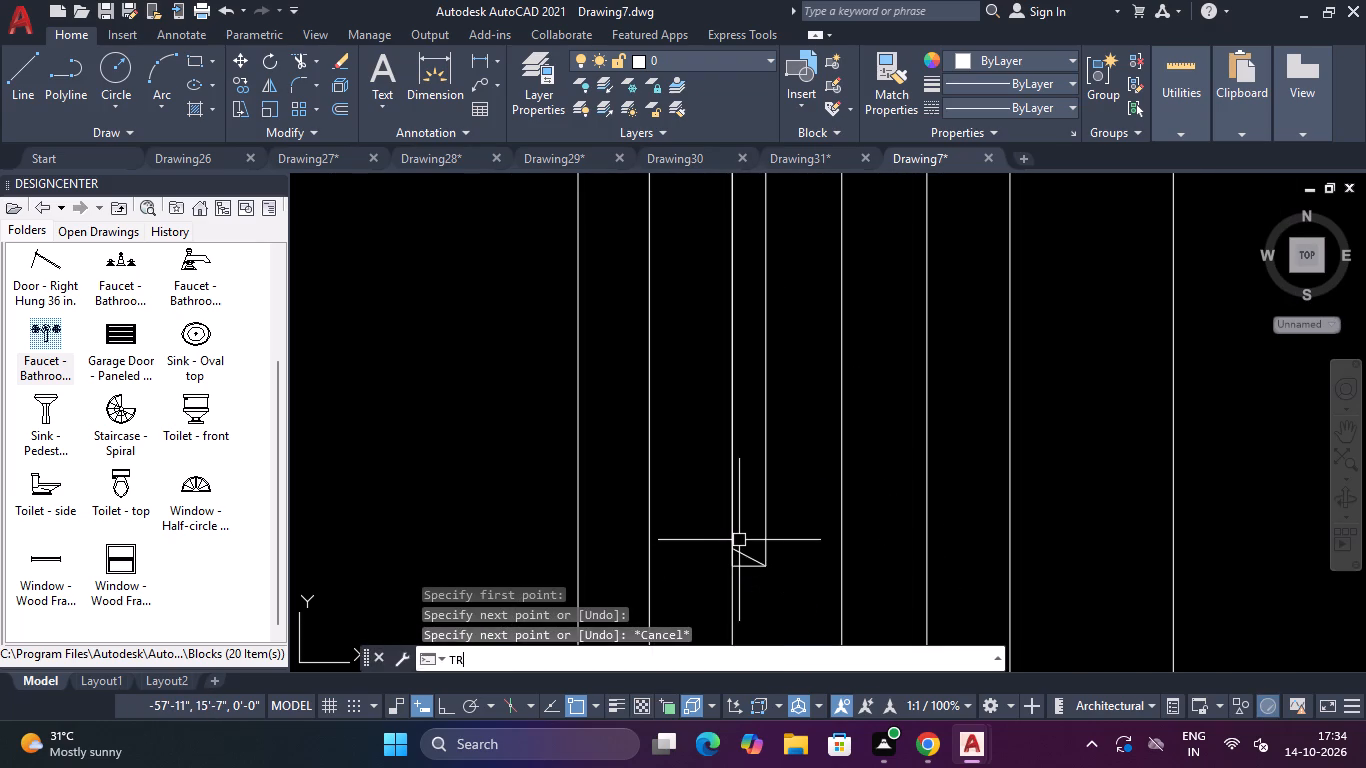
key(space)
scroll(740, 569, up, 4)
click(745, 561)
scroll(748, 553, down, 3)
scroll(780, 385, down, 4)
scroll(775, 264, up, 3)
scroll(774, 260, down, 4)
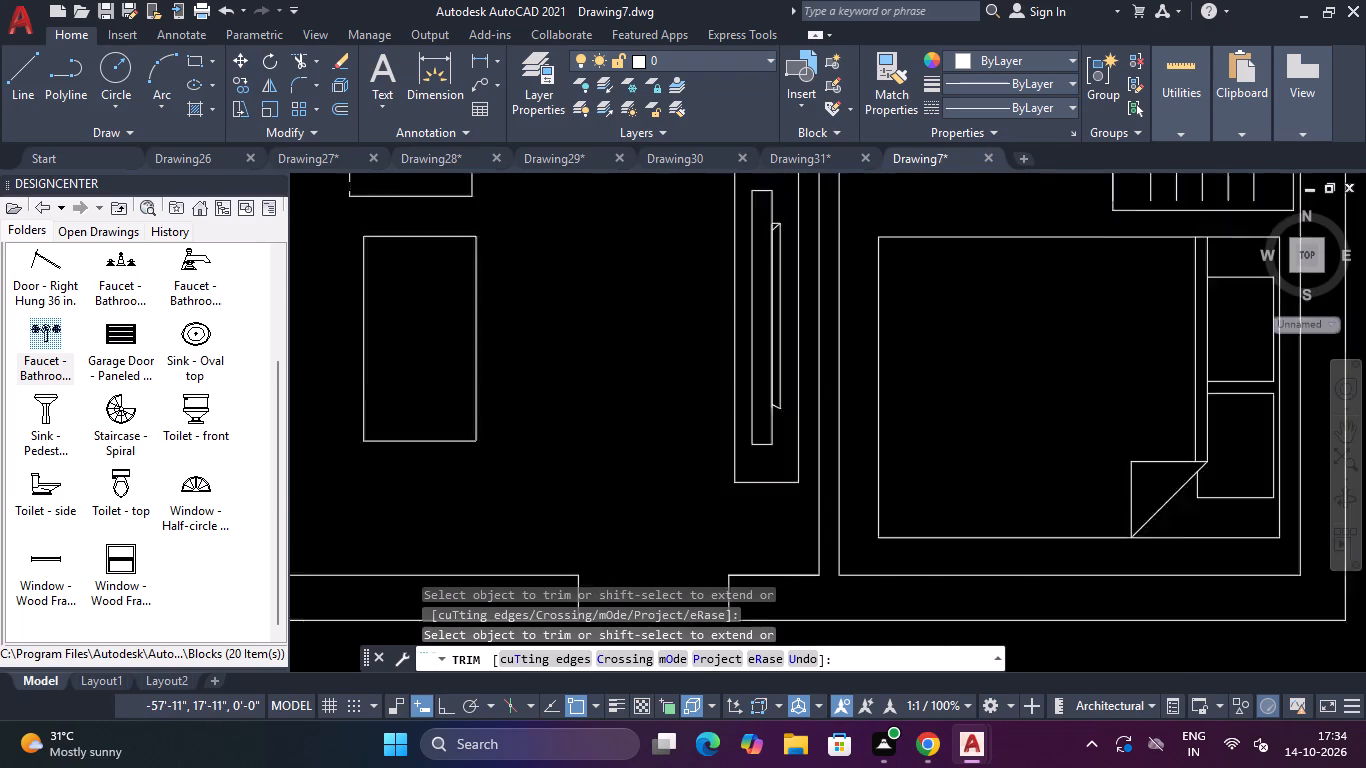
scroll(771, 205, up, 4)
click(763, 408)
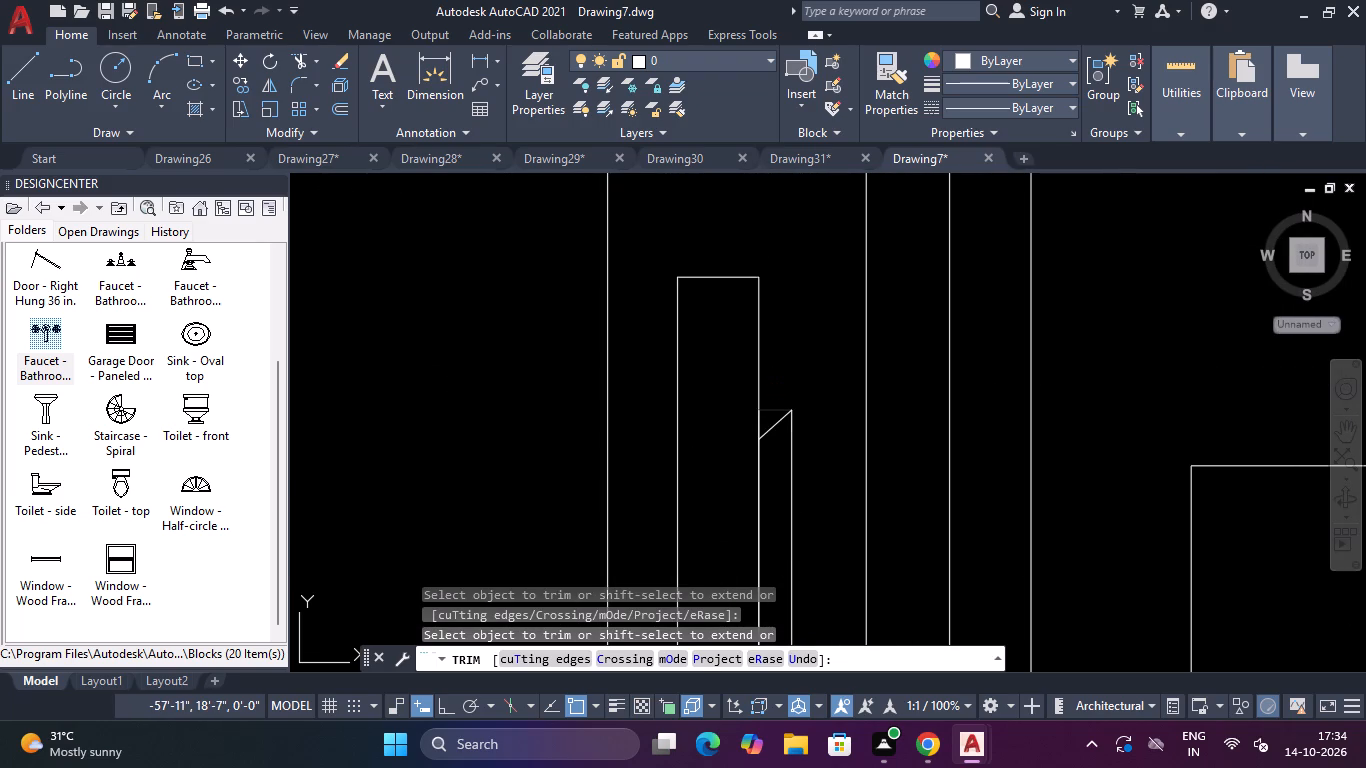
scroll(781, 372, down, 3)
key(Escape)
key(Escape)
Draw a circle of about 2" radius centred on the north edge of the 4" wide inner rectangle.
text(C)
key(space)
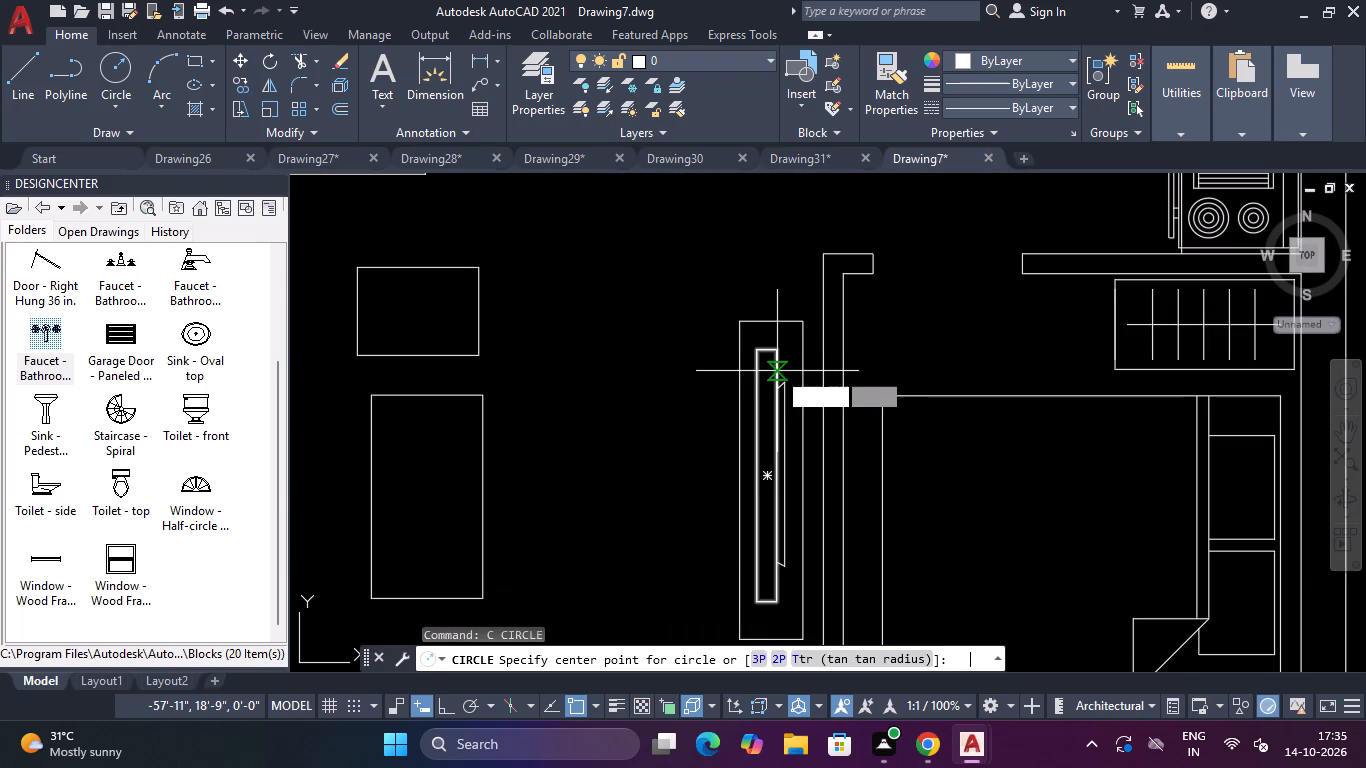
scroll(776, 361, up, 3)
click(736, 309)
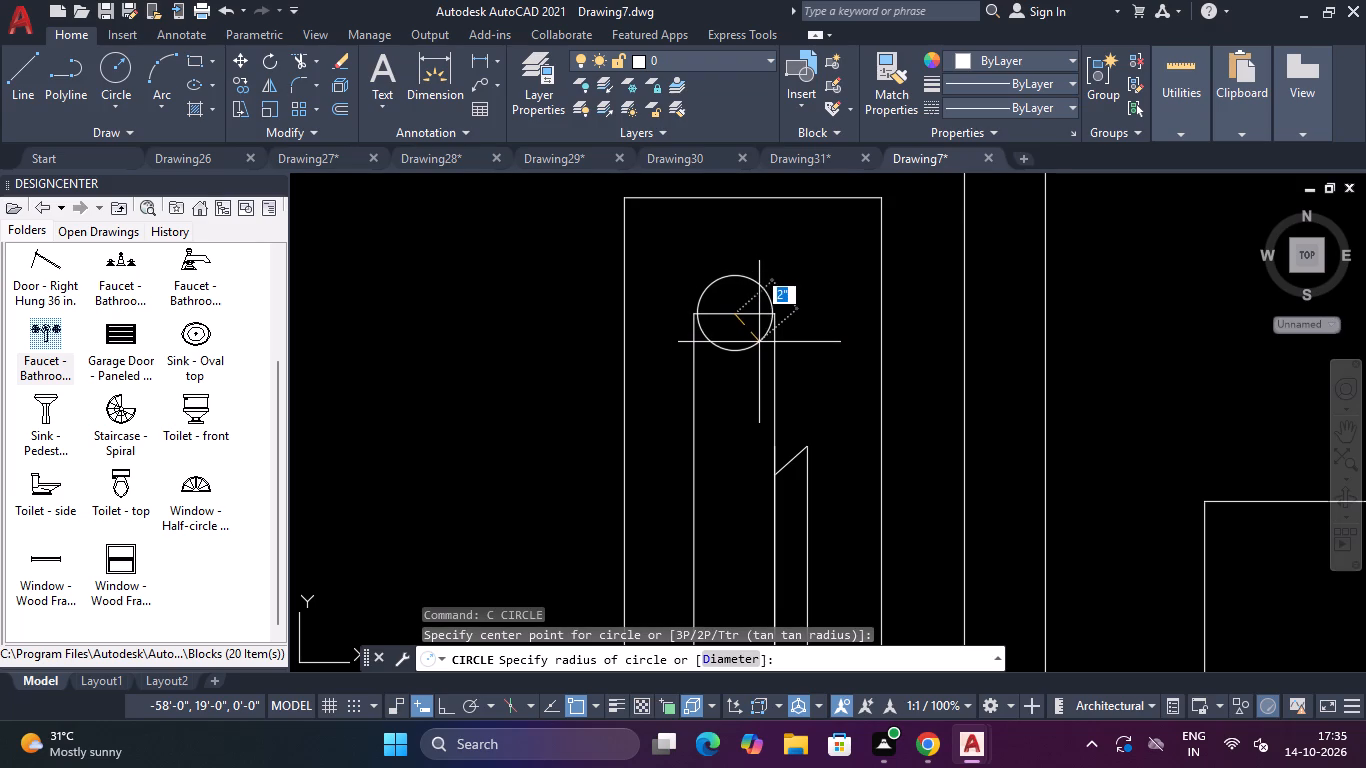
click(759, 345)
Draw a circle of about 2" radius centred on the south edge of the 4" wide inner rectangle.
scroll(757, 437, down, 4)
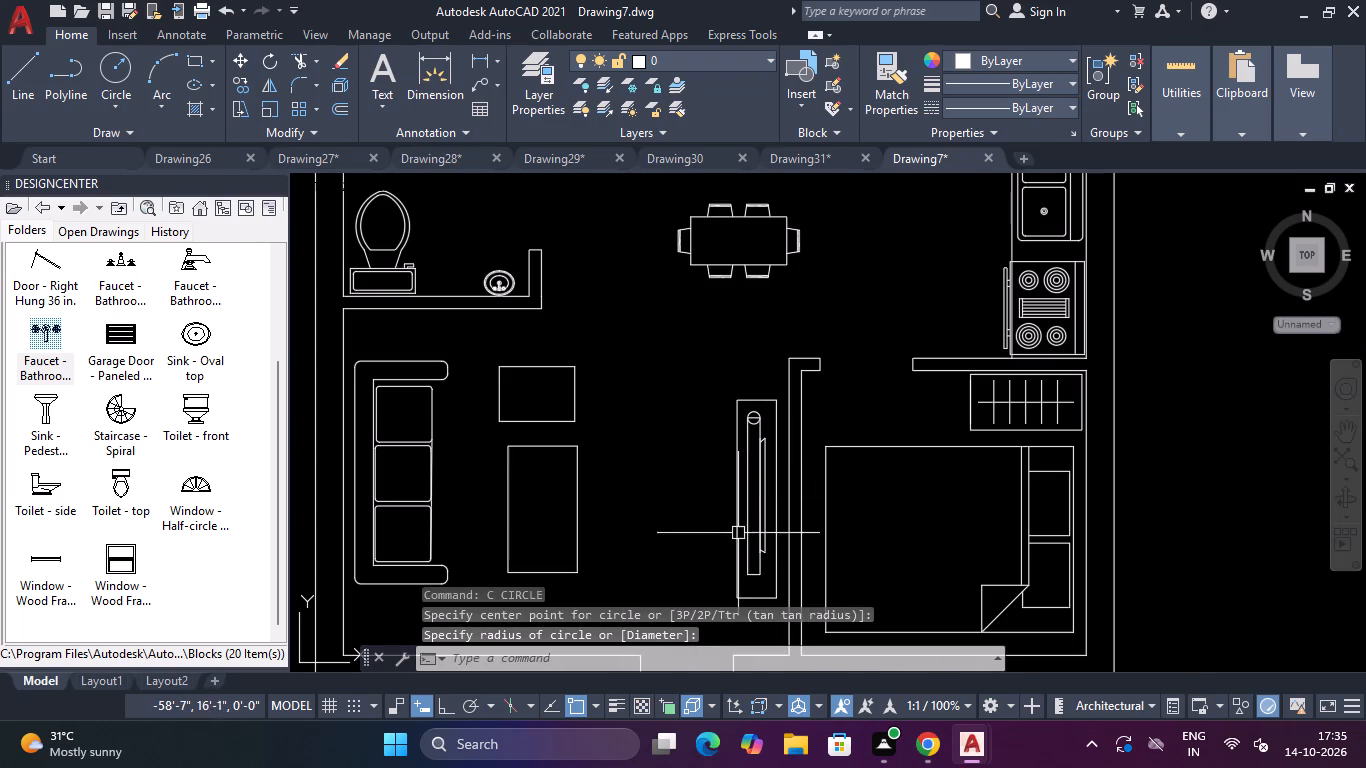
key(space)
scroll(749, 591, up, 5)
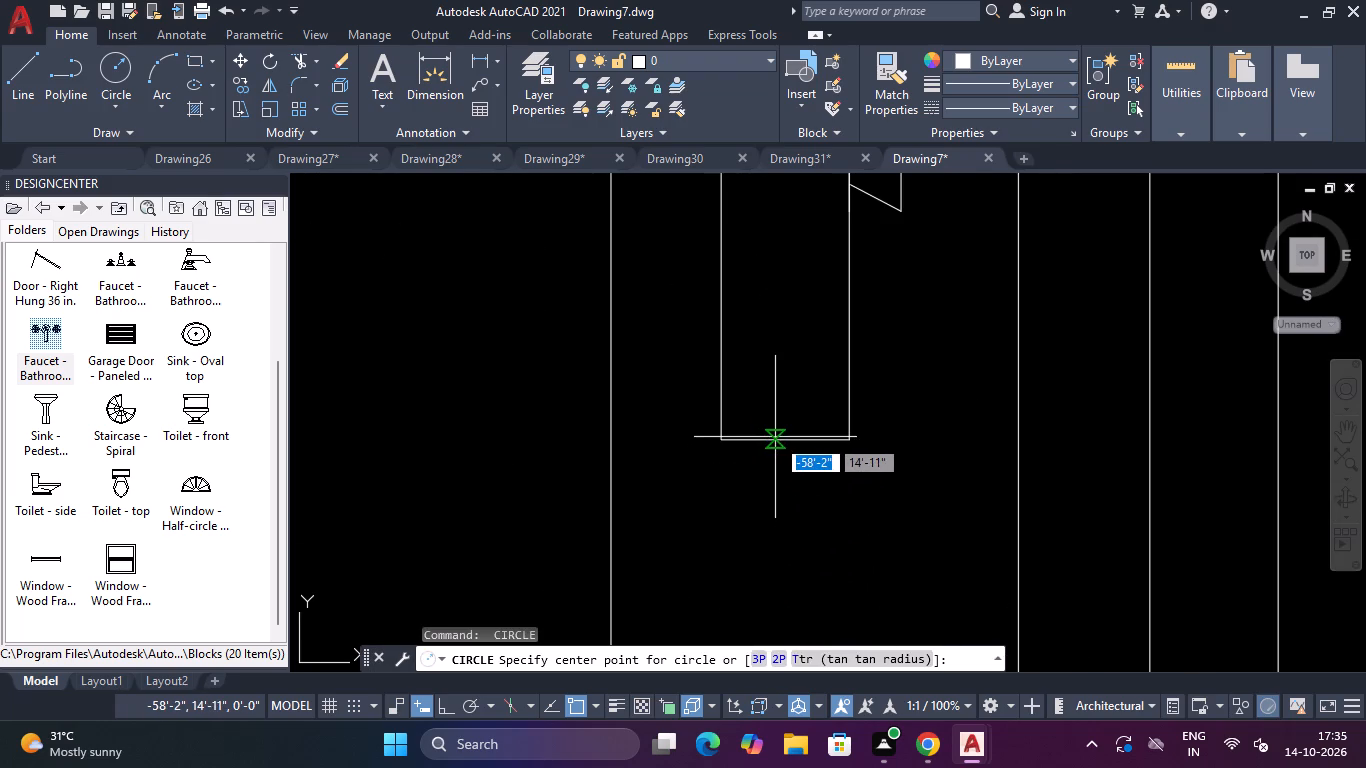
click(784, 437)
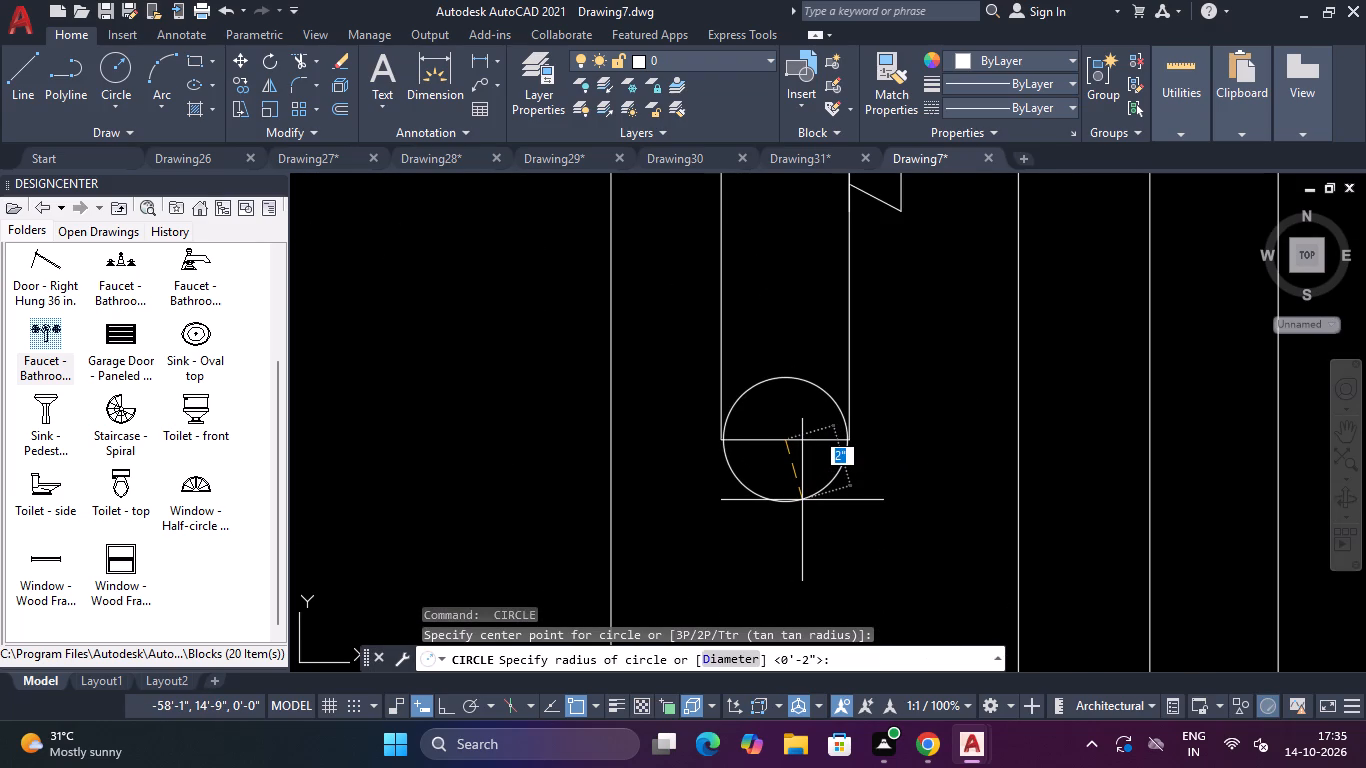
click(804, 500)
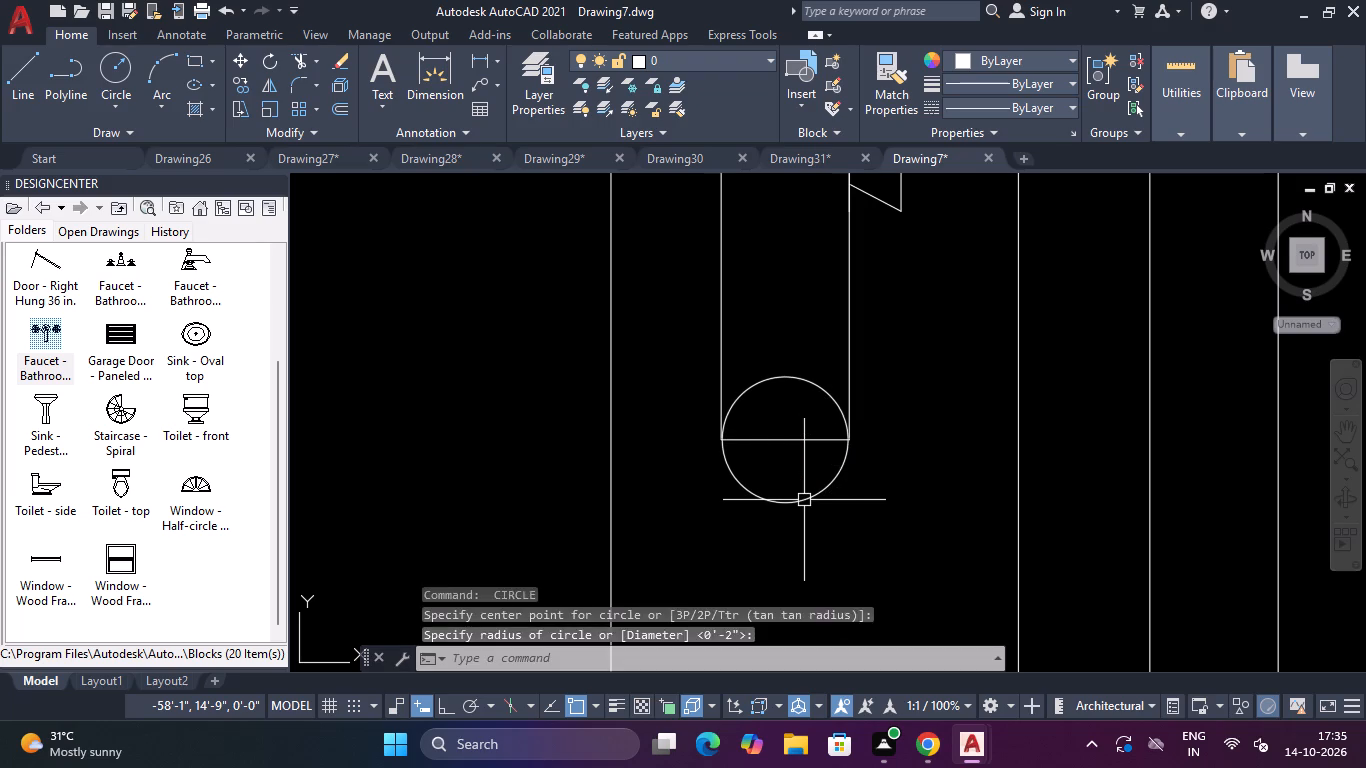
Trim away the inner rectangle's south edge and the inner half of the south circle, leaving a rounded end.
key(Escape)
key(t)
text(R)
key(space)
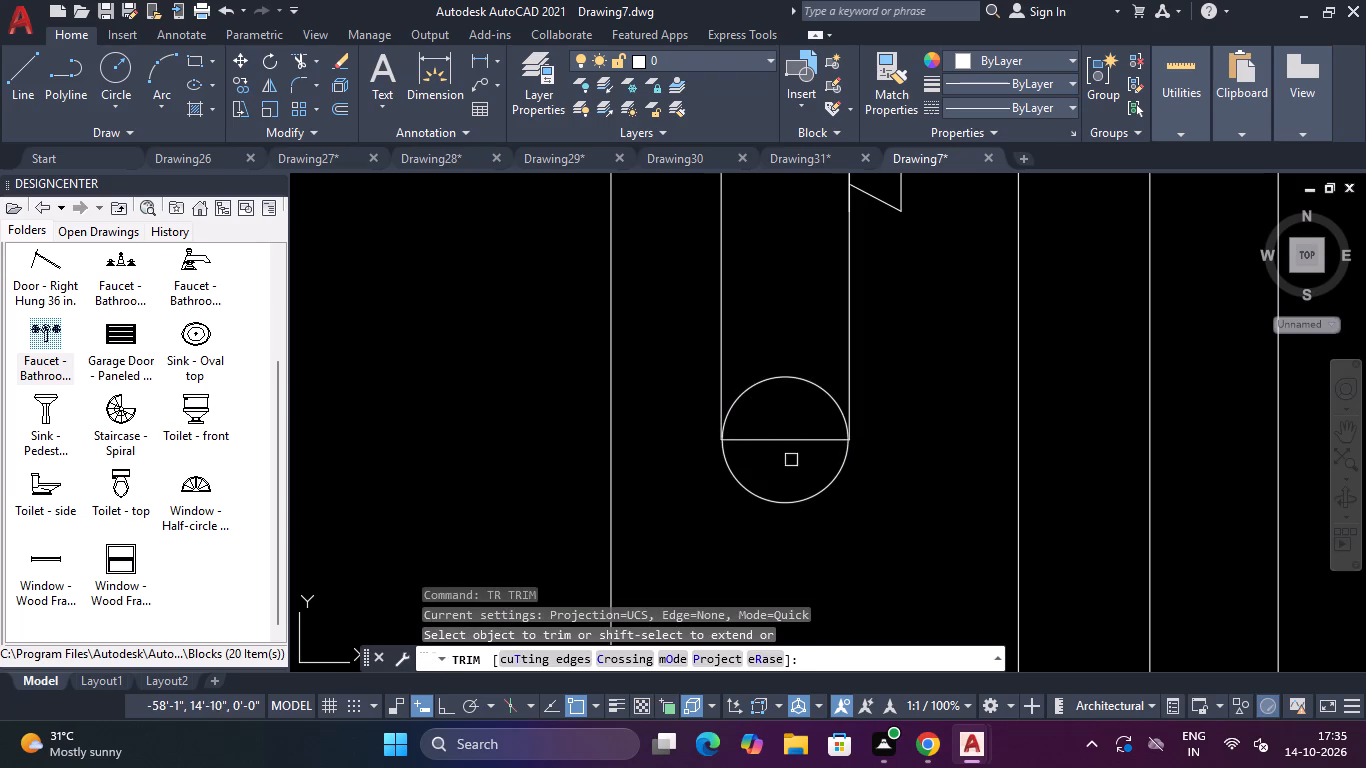
click(787, 446)
click(786, 323)
scroll(785, 342, down, 5)
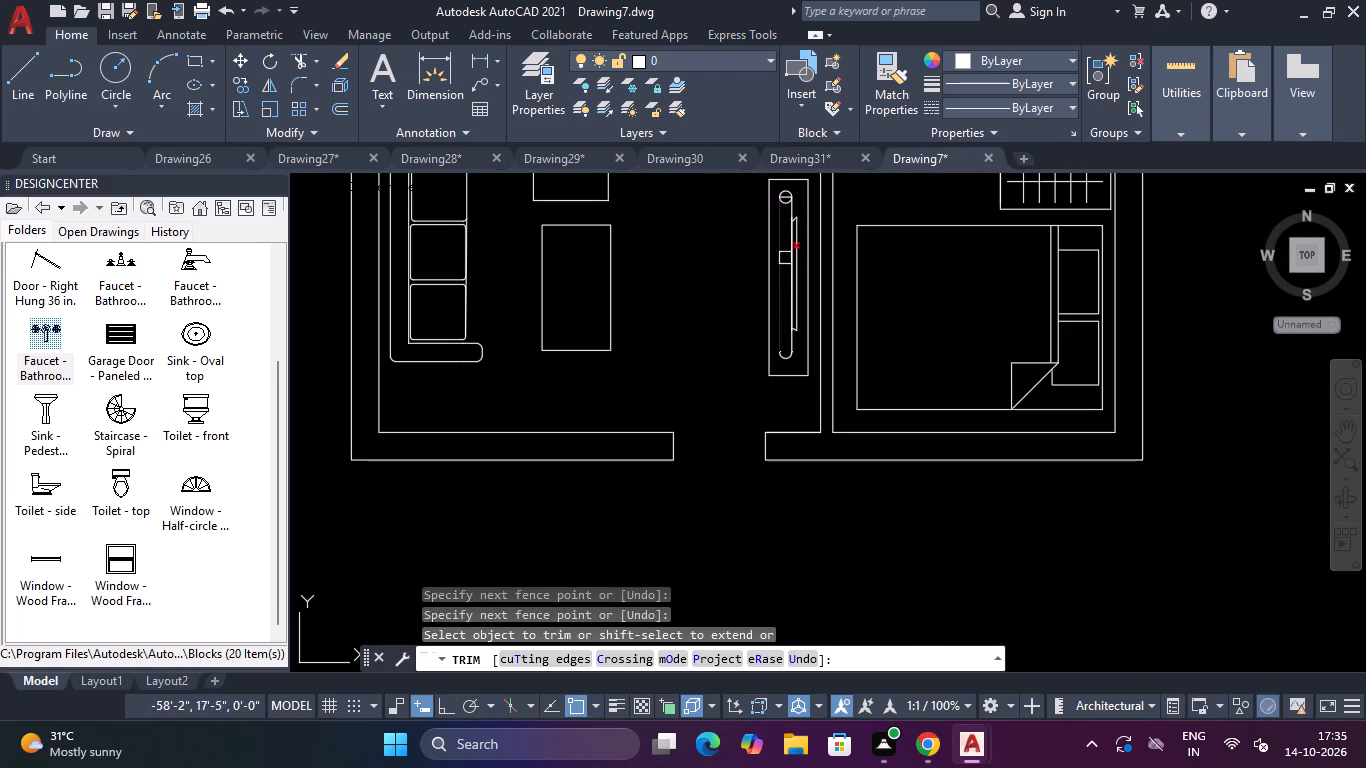
Trim away the inner rectangle's north edge and the inner half of the north circle, leaving a rounded end.
scroll(790, 193, up, 4)
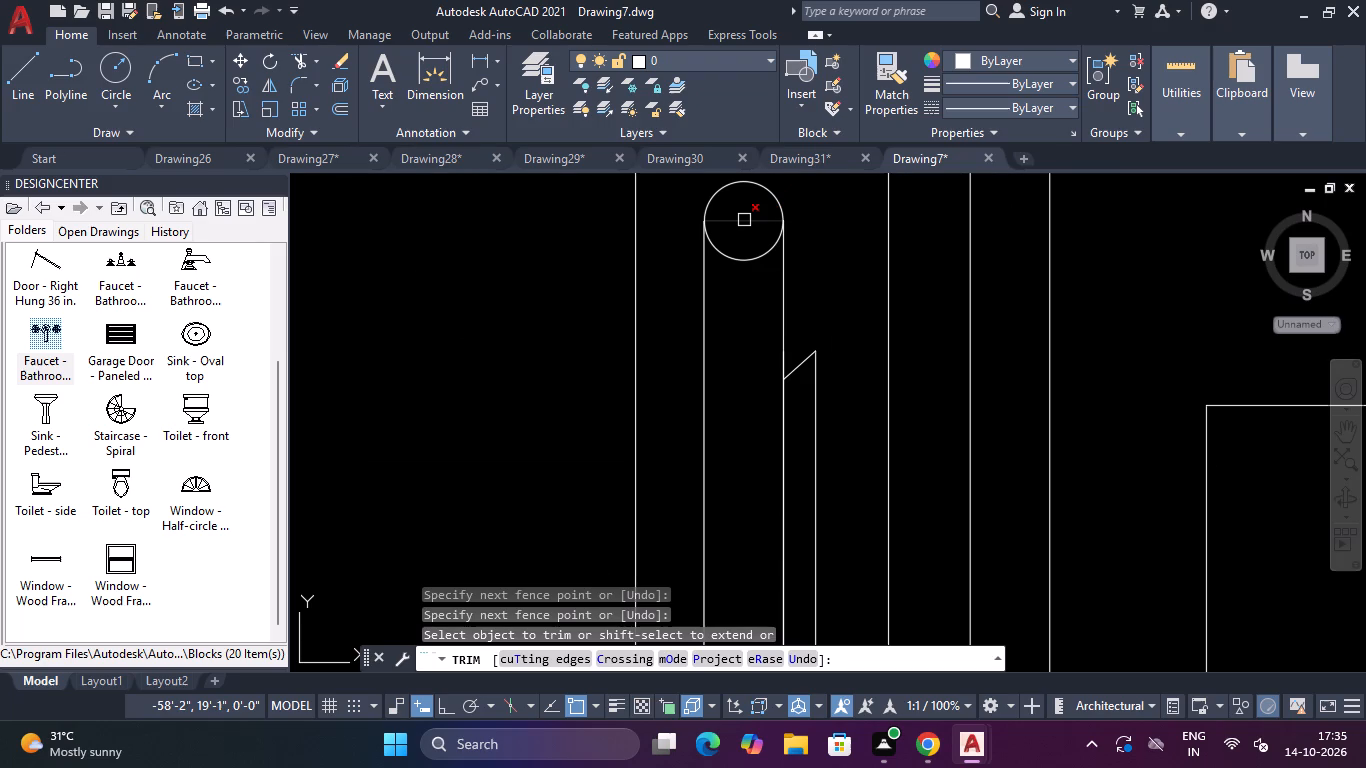
click(744, 220)
click(748, 234)
click(750, 270)
scroll(750, 270, down, 3)
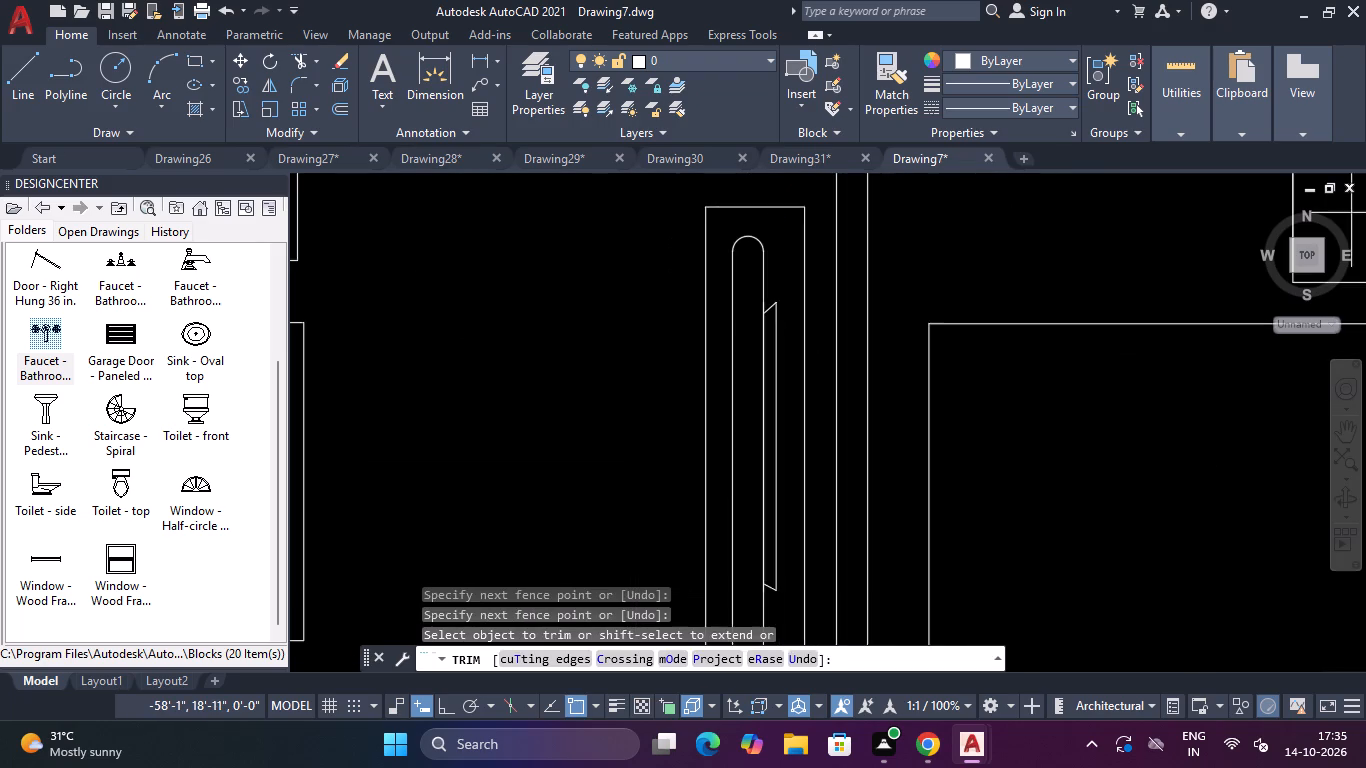
scroll(750, 270, down, 2)
scroll(750, 302, up, 2)
key(Escape)
key(Escape)
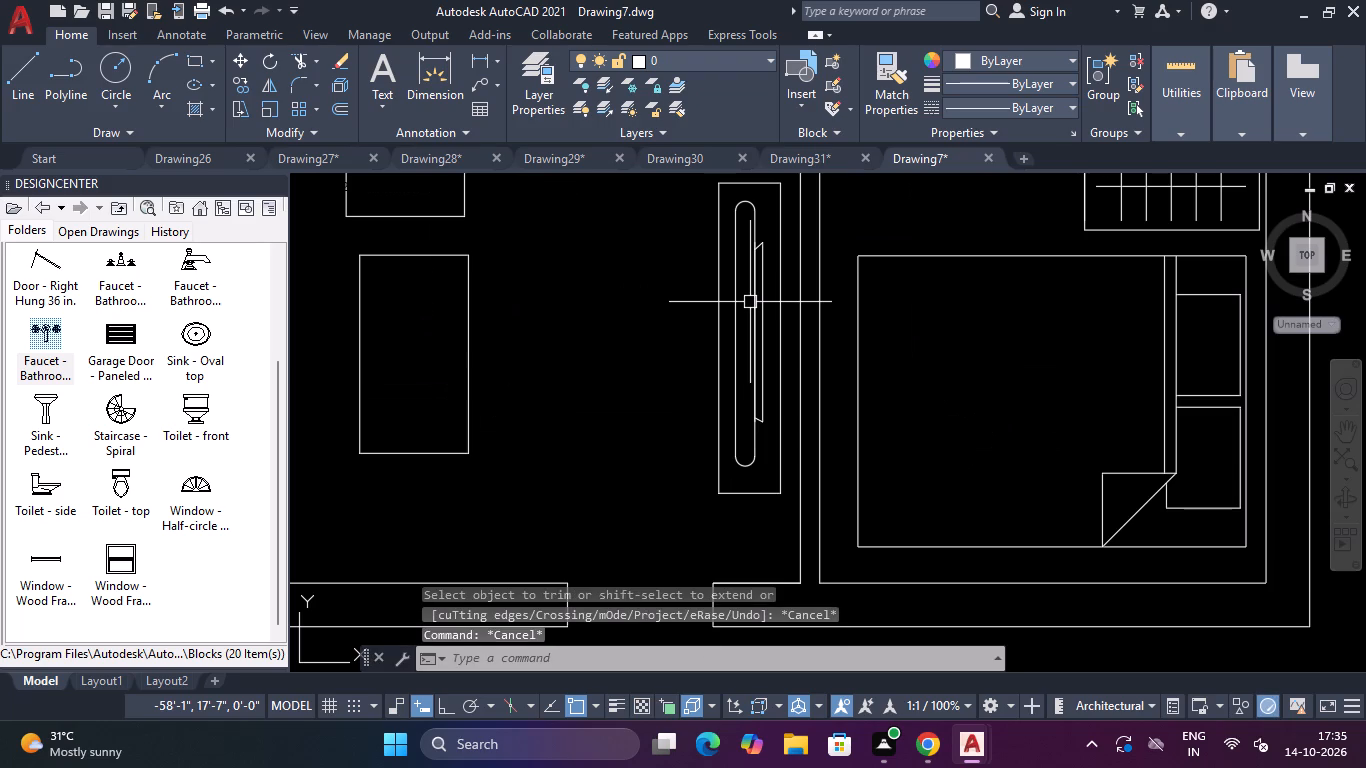
Draw two diagonal lines forming a peak at the north end, joining the arc's endpoints to its topmost point.
text(L)
key(space)
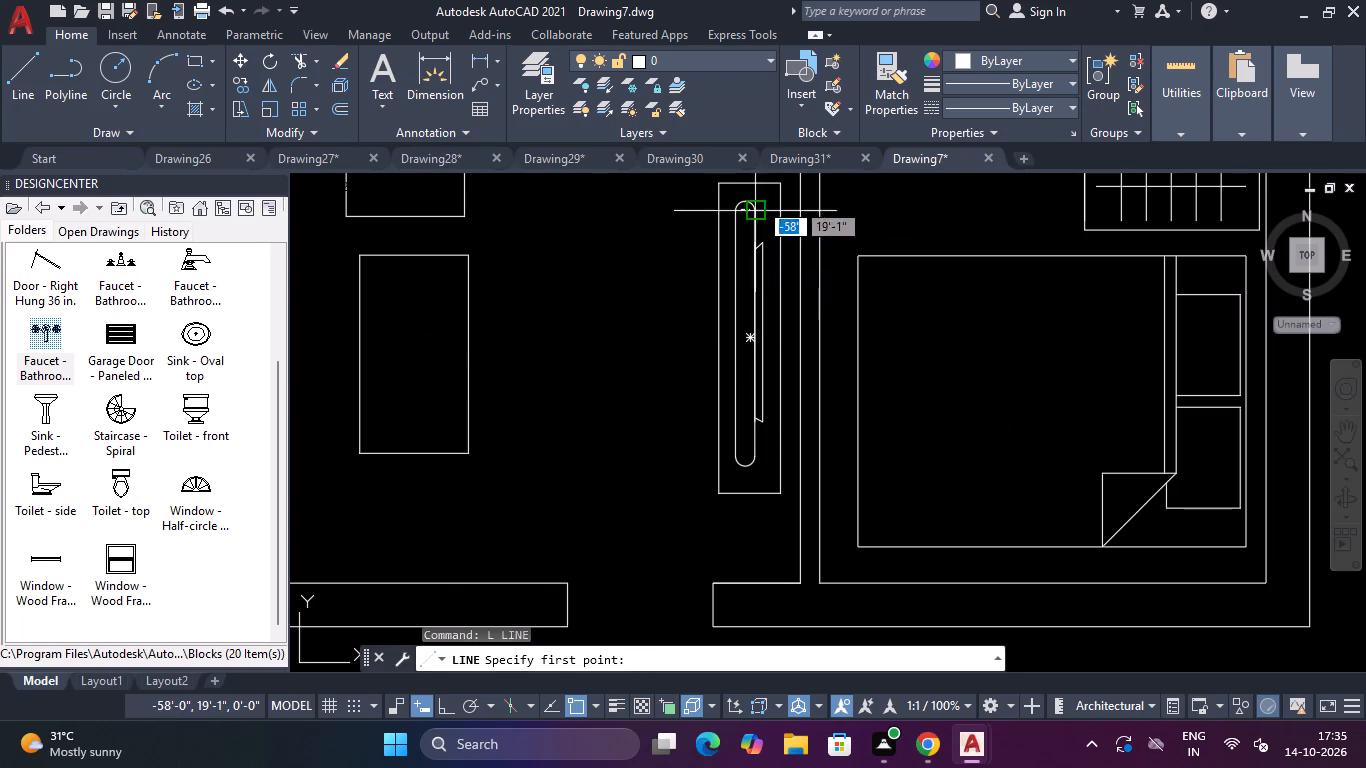
scroll(746, 201, up, 4)
click(671, 269)
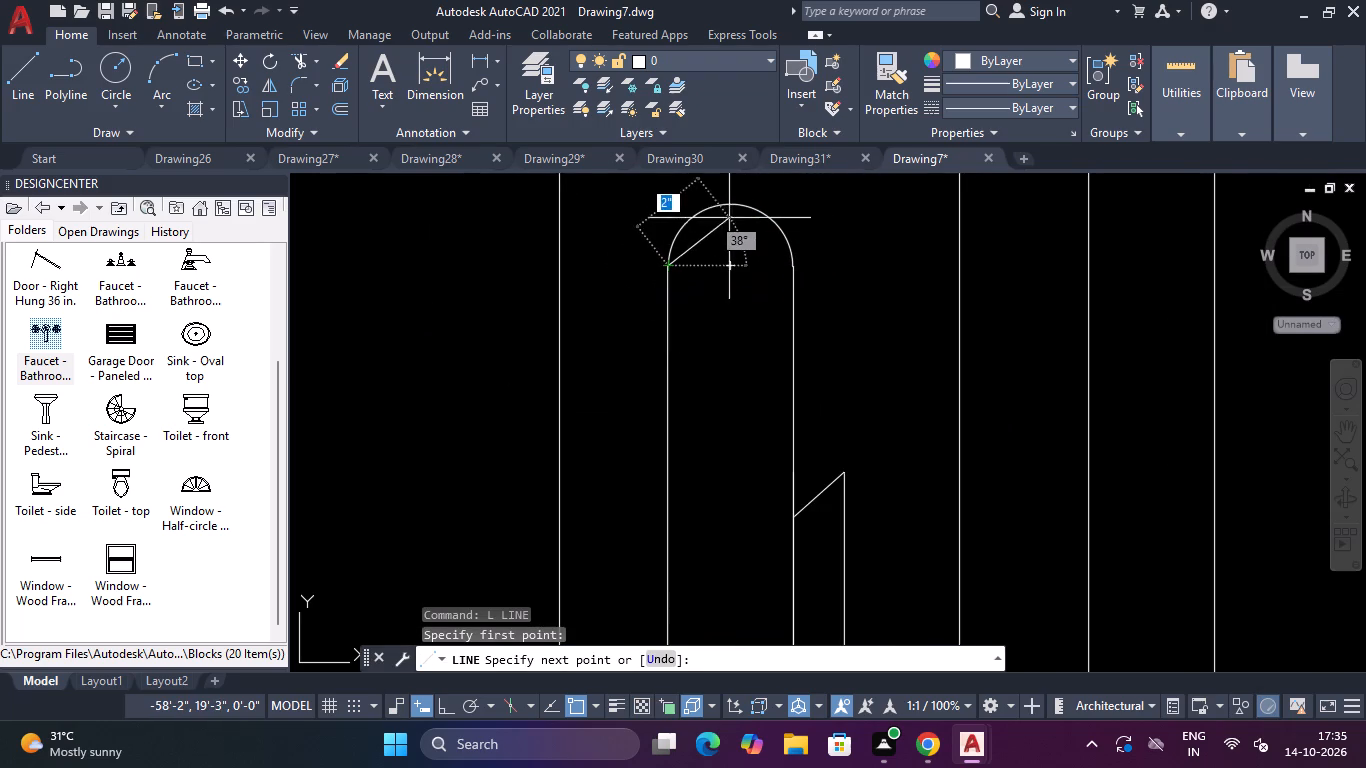
click(734, 205)
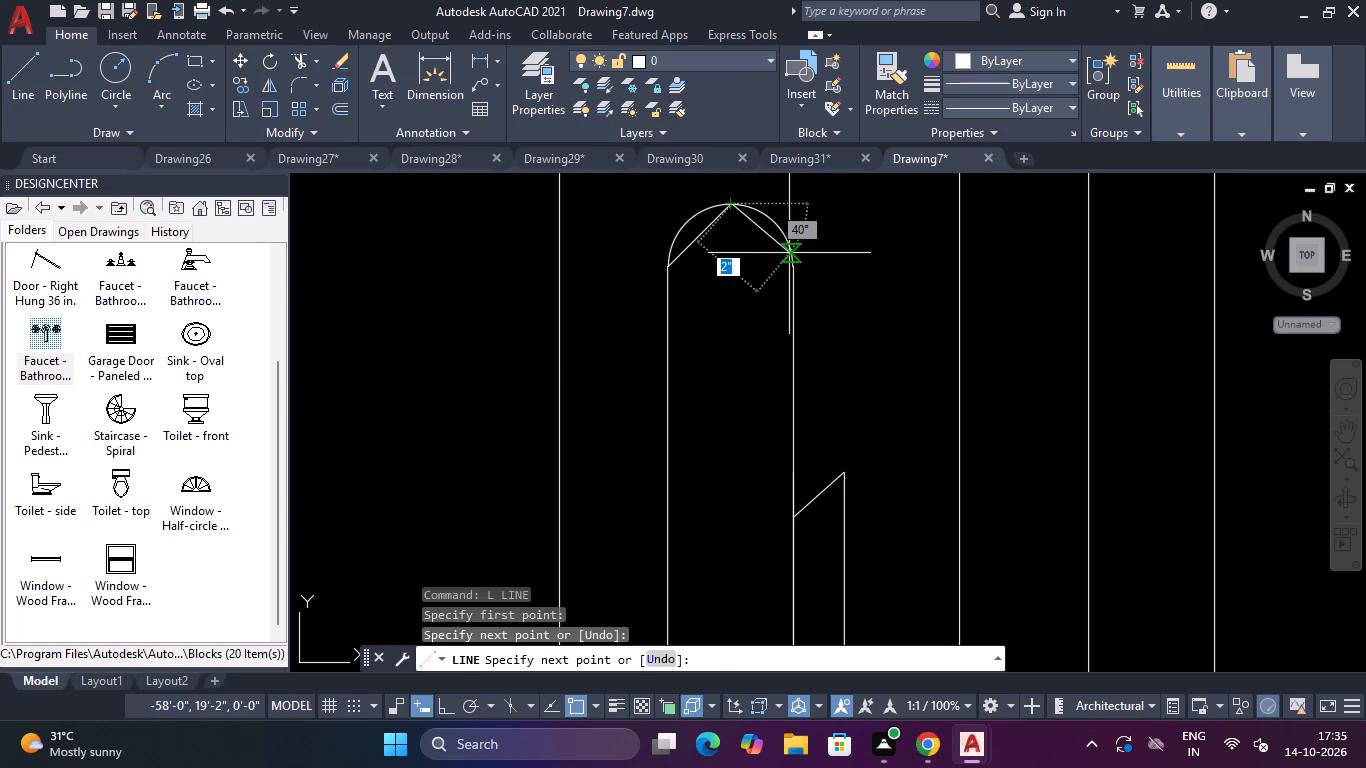
click(793, 267)
key(Escape)
scroll(760, 329, down, 6)
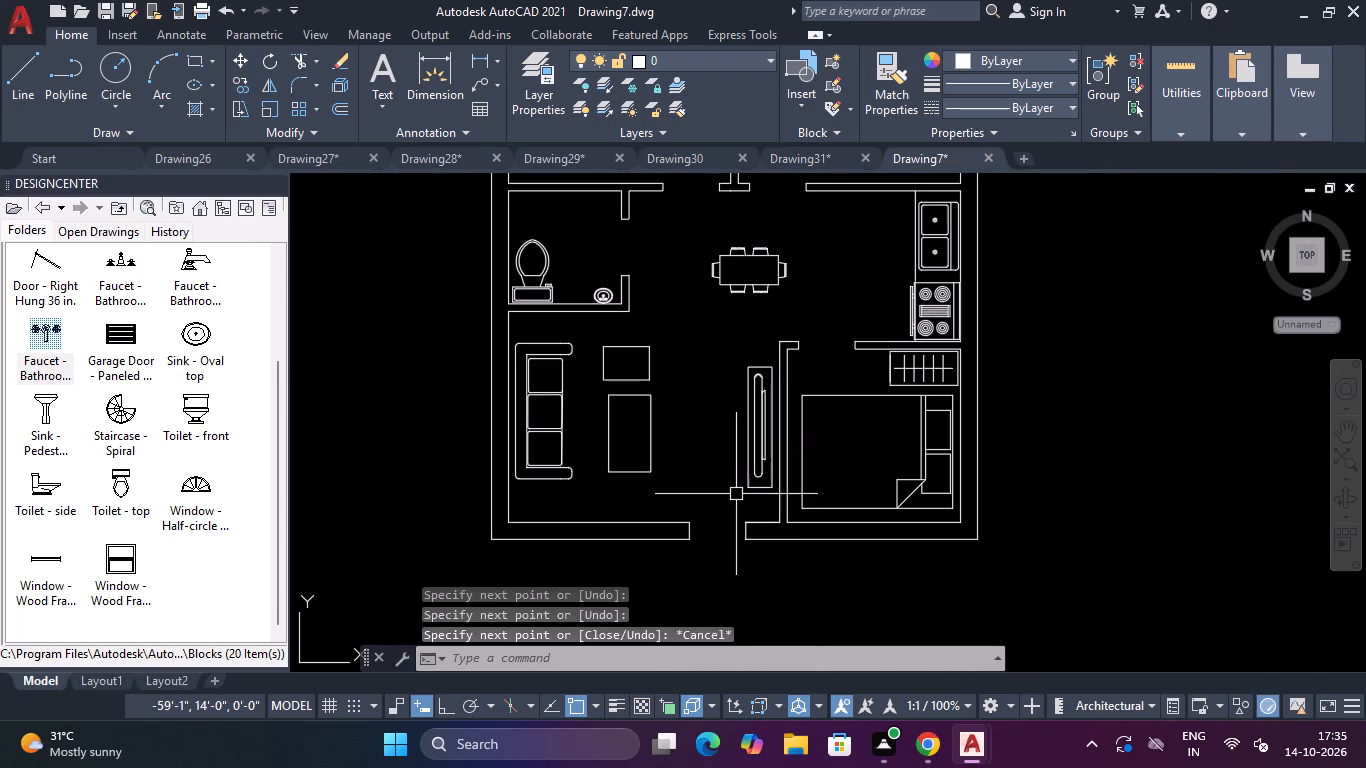
Draw two diagonal lines forming a point at the south end, joining the arc's endpoints to its lowest point.
scroll(765, 492, up, 4)
key(space)
scroll(725, 397, up, 2)
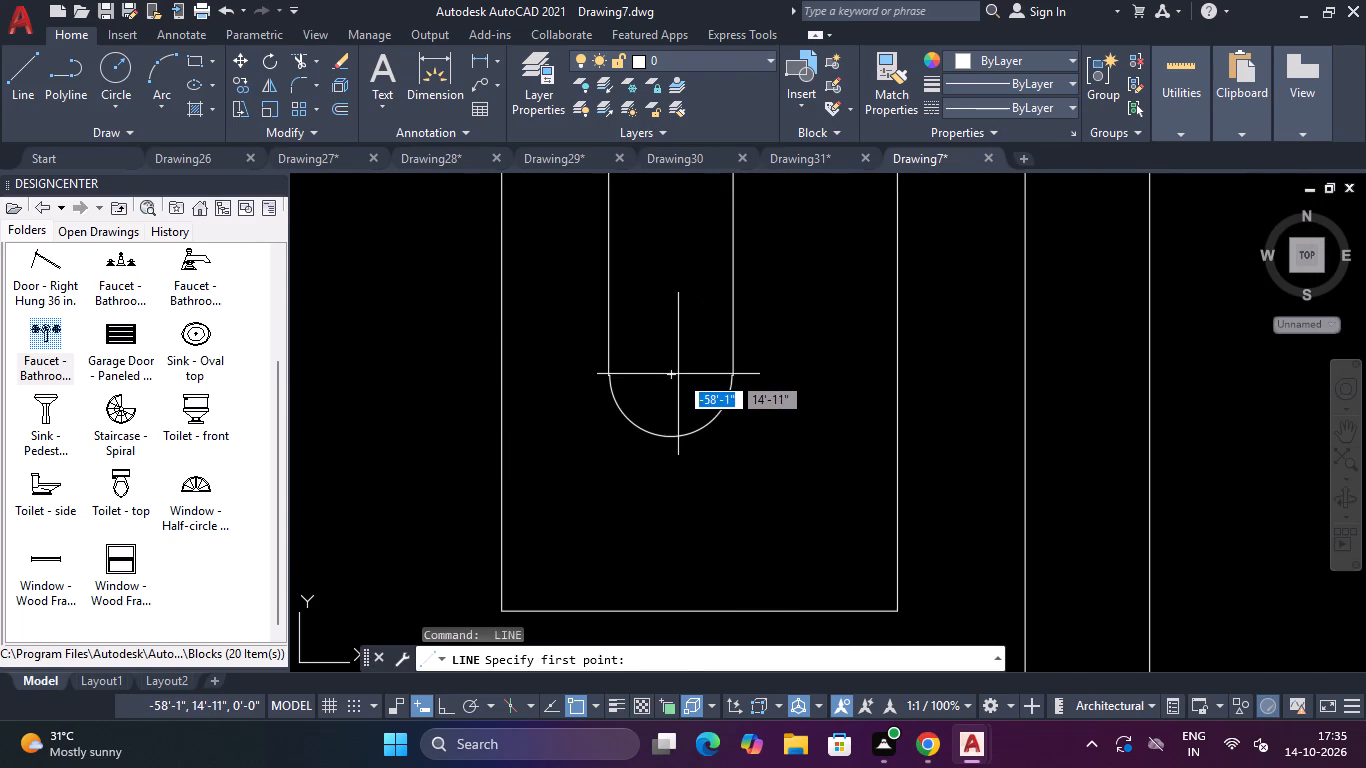
click(664, 374)
key(Escape)
key(space)
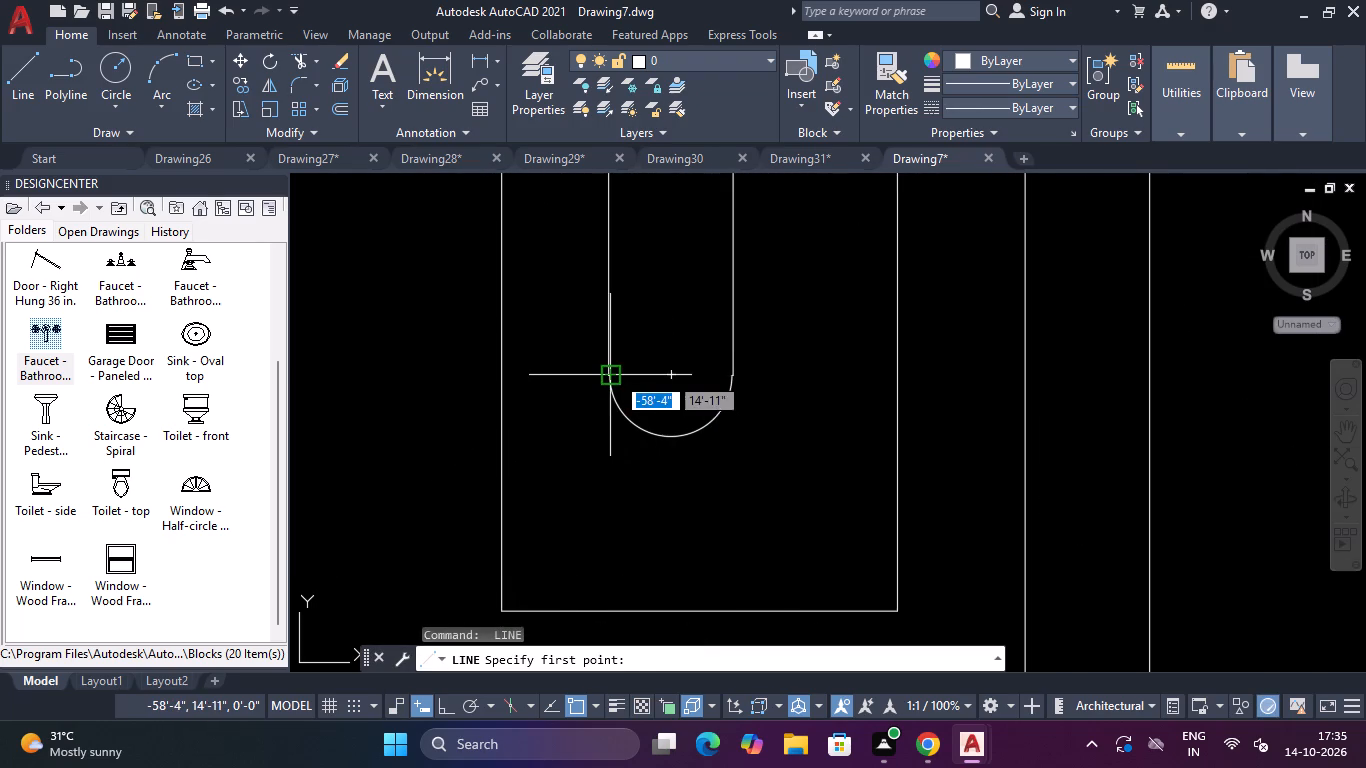
click(610, 372)
click(665, 433)
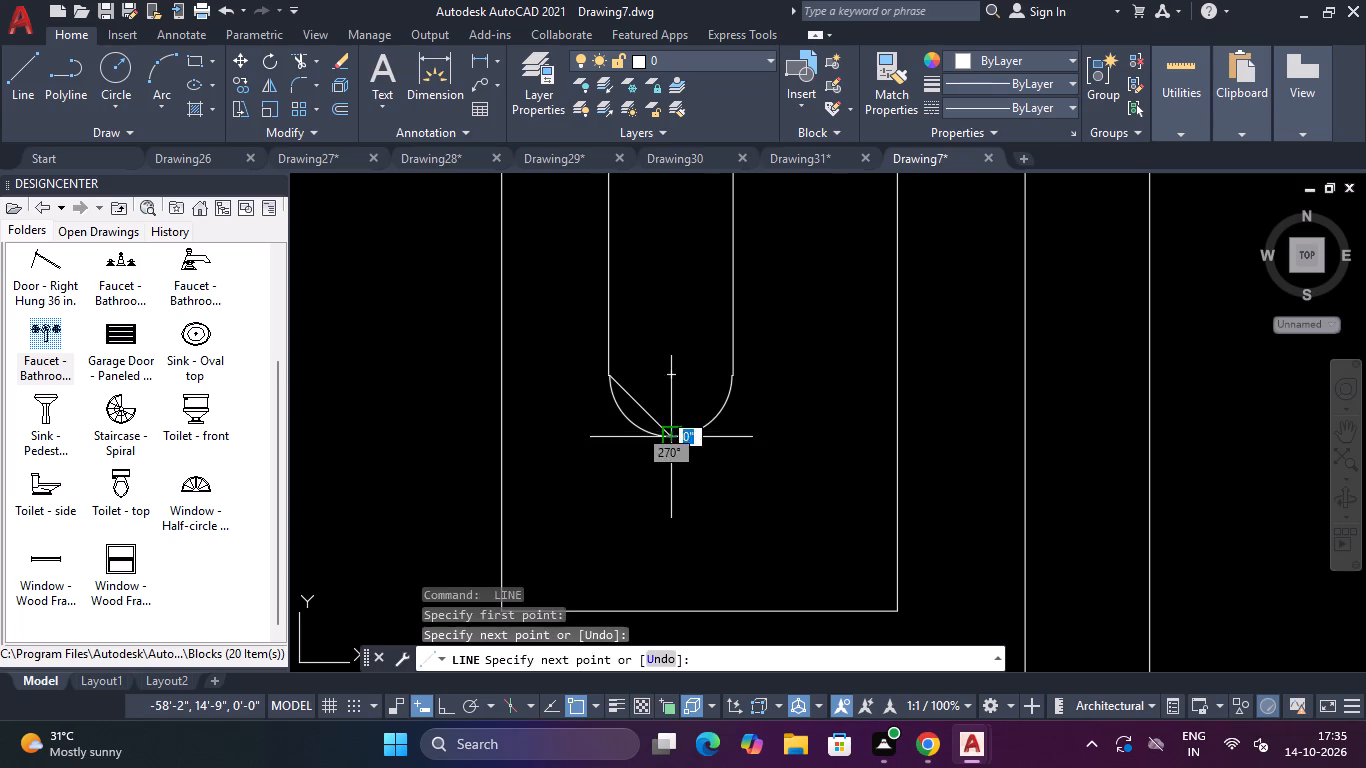
key(Escape)
key(space)
click(736, 370)
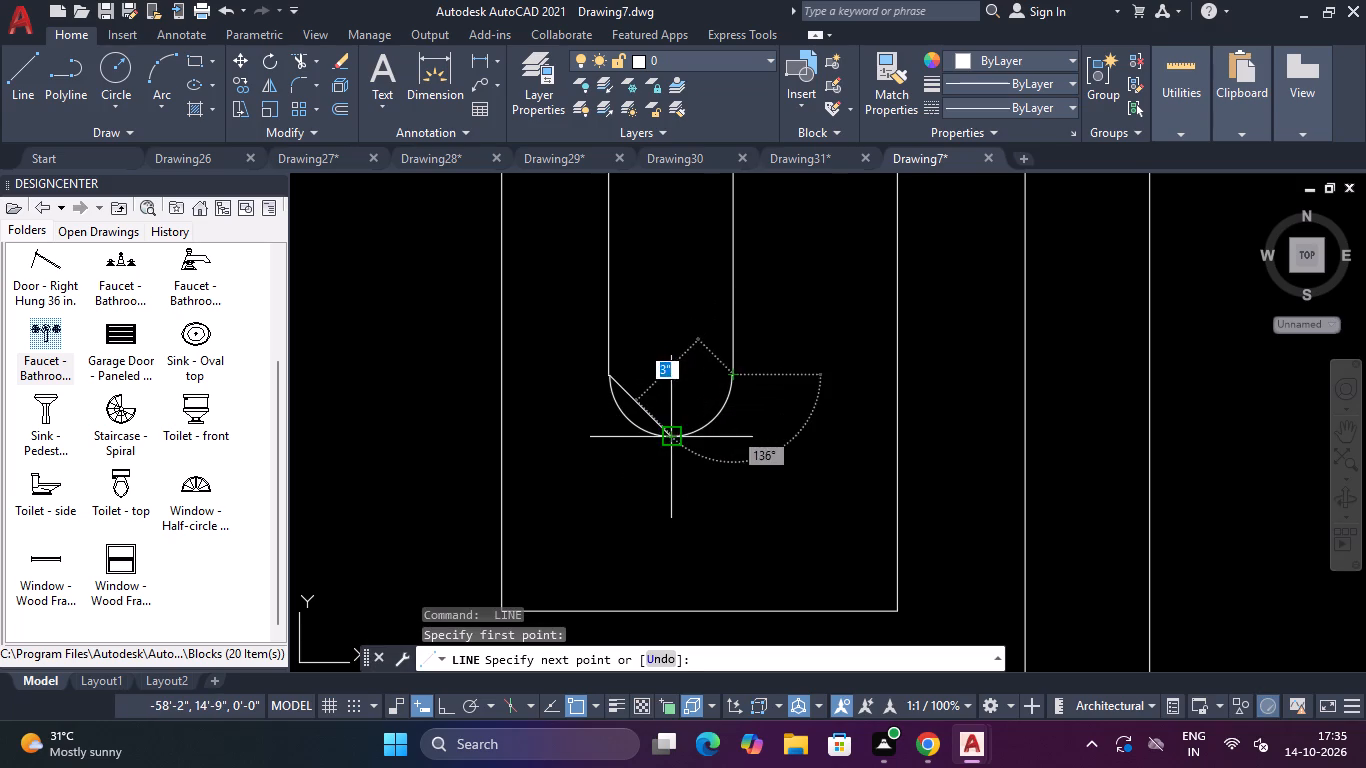
click(674, 431)
key(Escape)
Trim away the arcs outside the diagonal lines at the south and north ends, leaving both ends pointed.
text(TR)
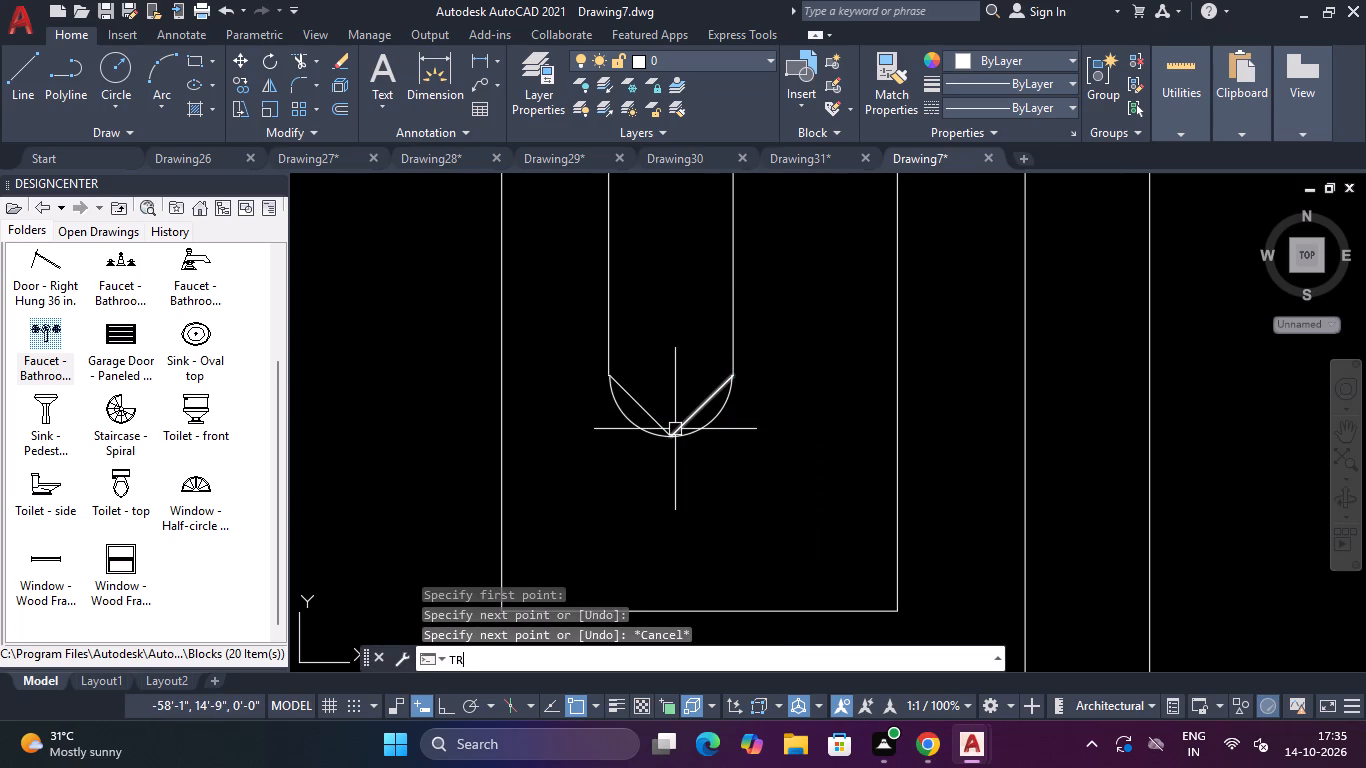
key(space)
click(709, 430)
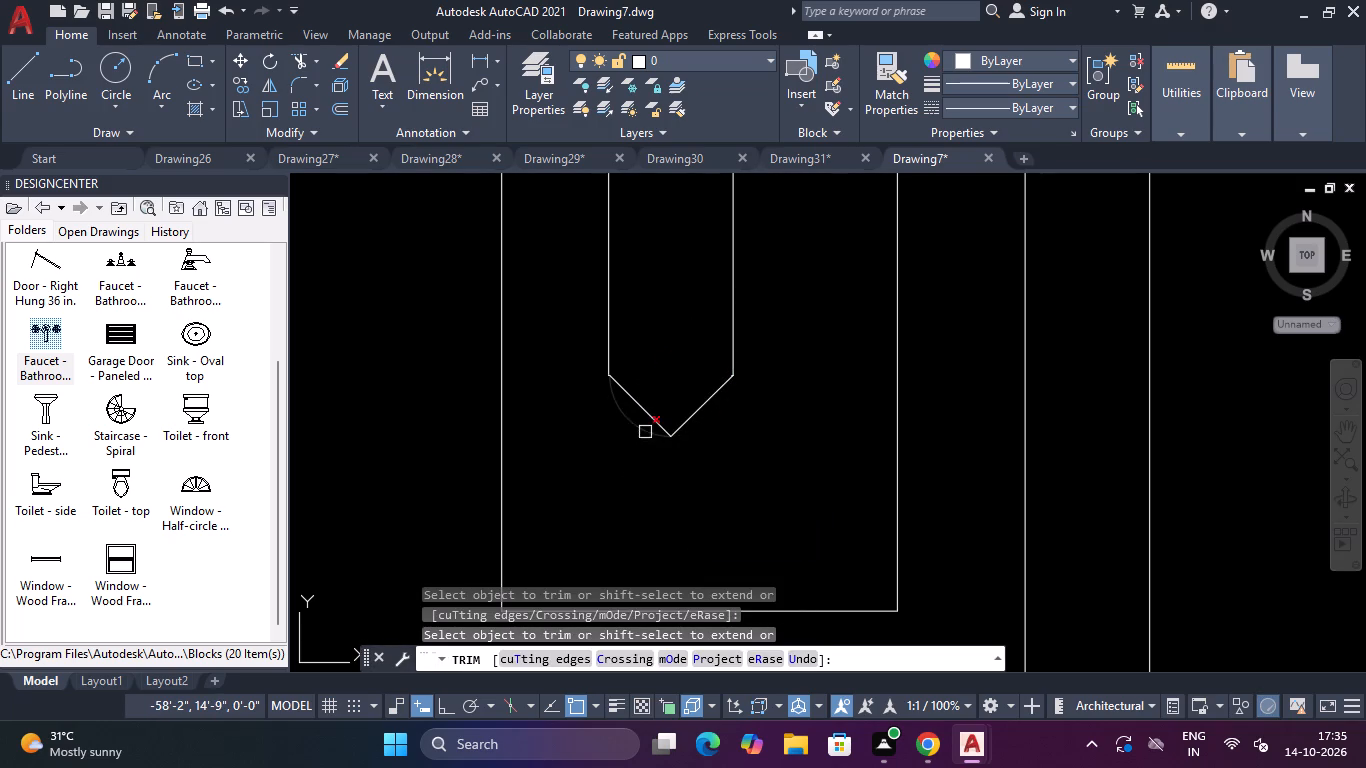
click(644, 431)
scroll(638, 397, down, 7)
scroll(637, 311, up, 4)
scroll(641, 304, down, 3)
scroll(650, 260, up, 6)
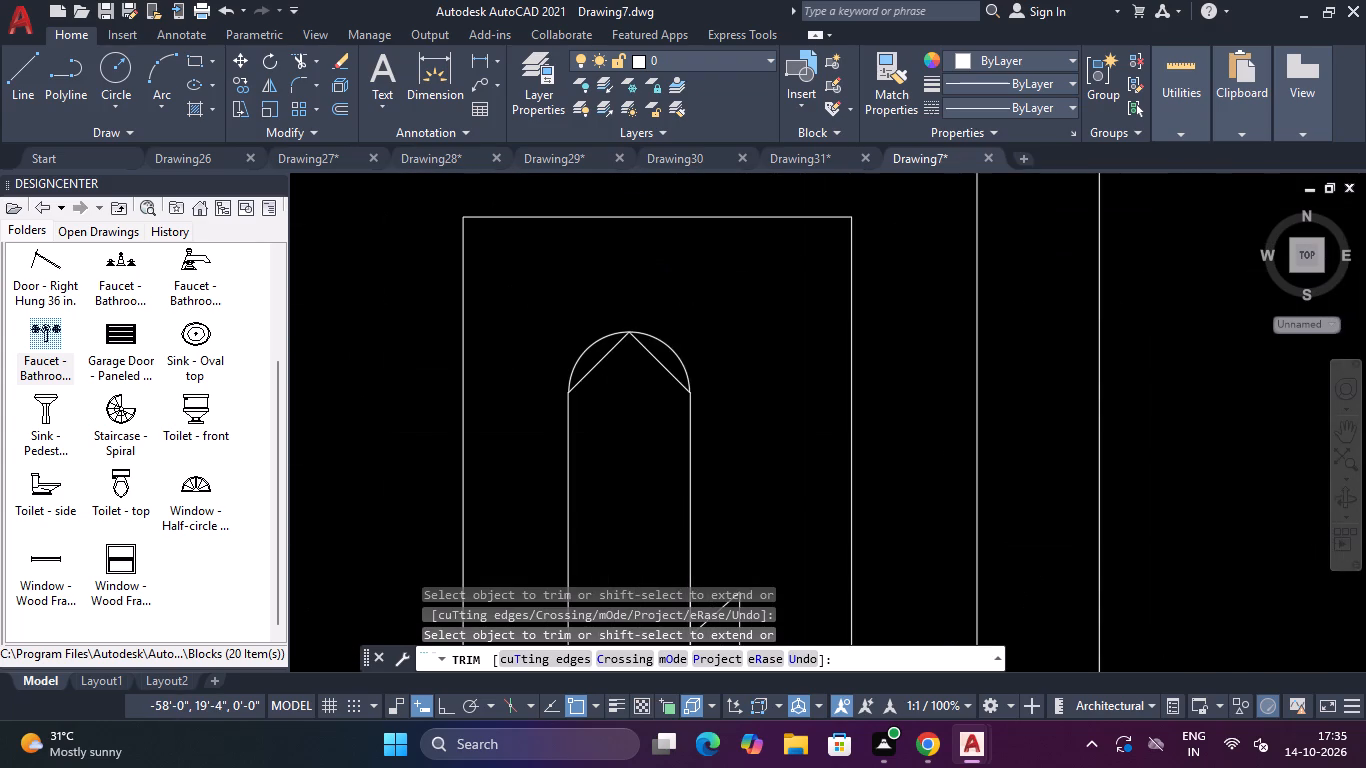
click(669, 344)
click(600, 335)
scroll(606, 327, down, 2)
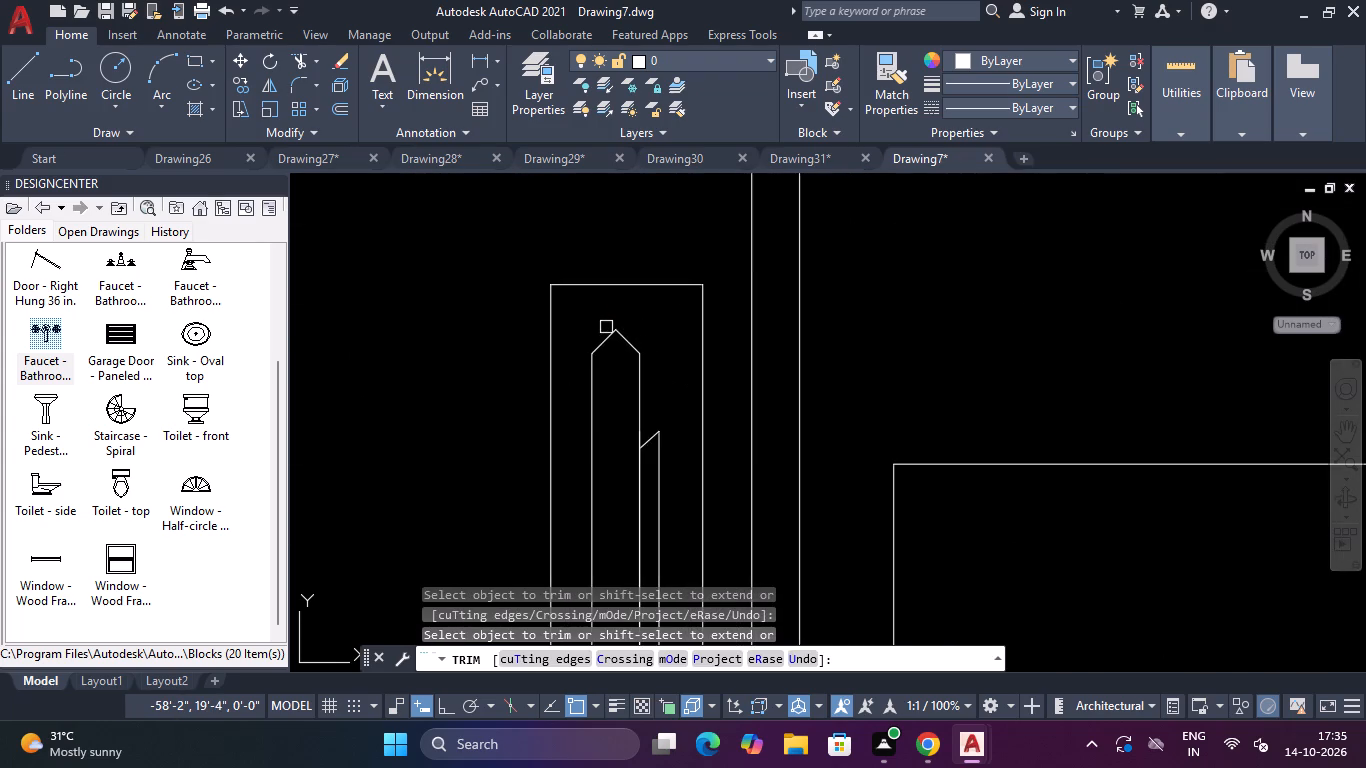
scroll(612, 315, down, 2)
key(Escape)
key(Escape)
Start the Fillet command.
text(F)
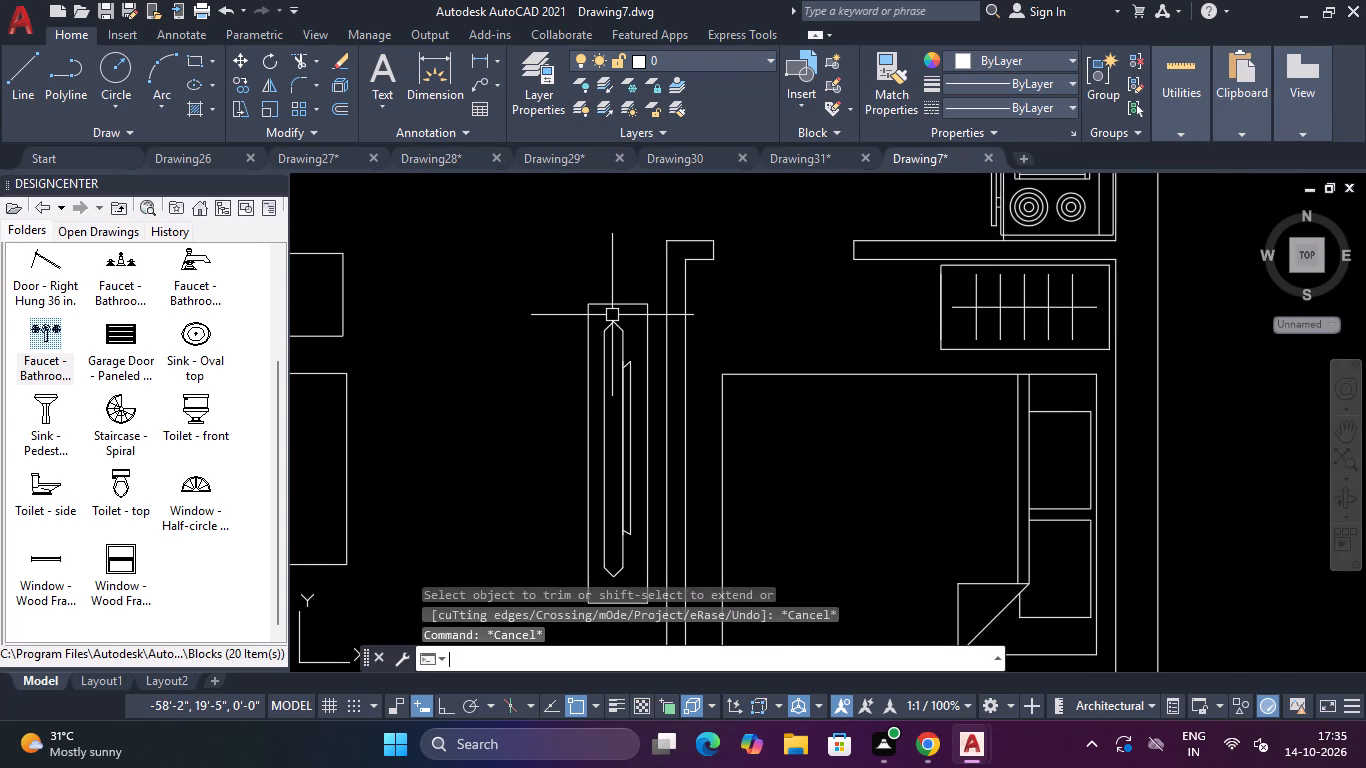
Fillet the pointed north and south ends of the narrow shape in the wall unit with a 2" radius.
key(space)
scroll(612, 315, up, 3)
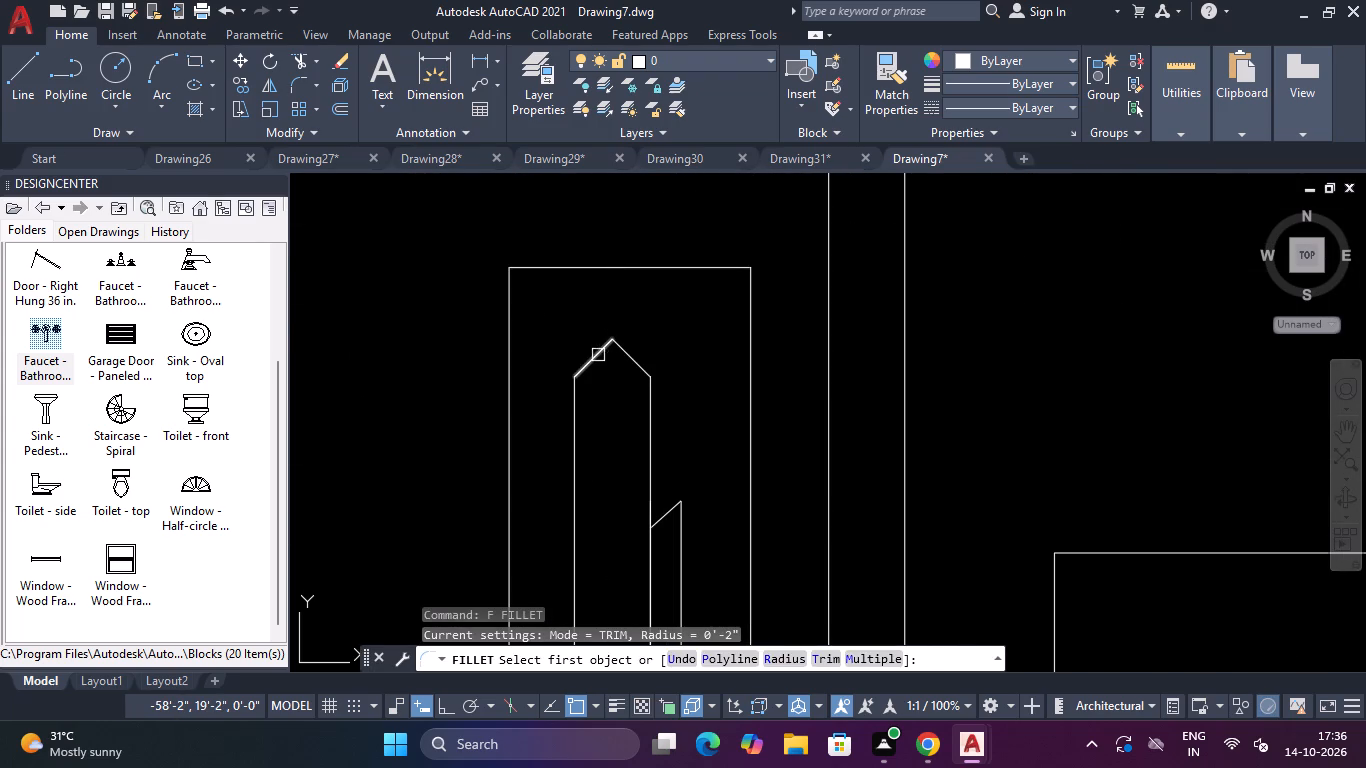
click(597, 355)
click(624, 358)
scroll(635, 347, down, 4)
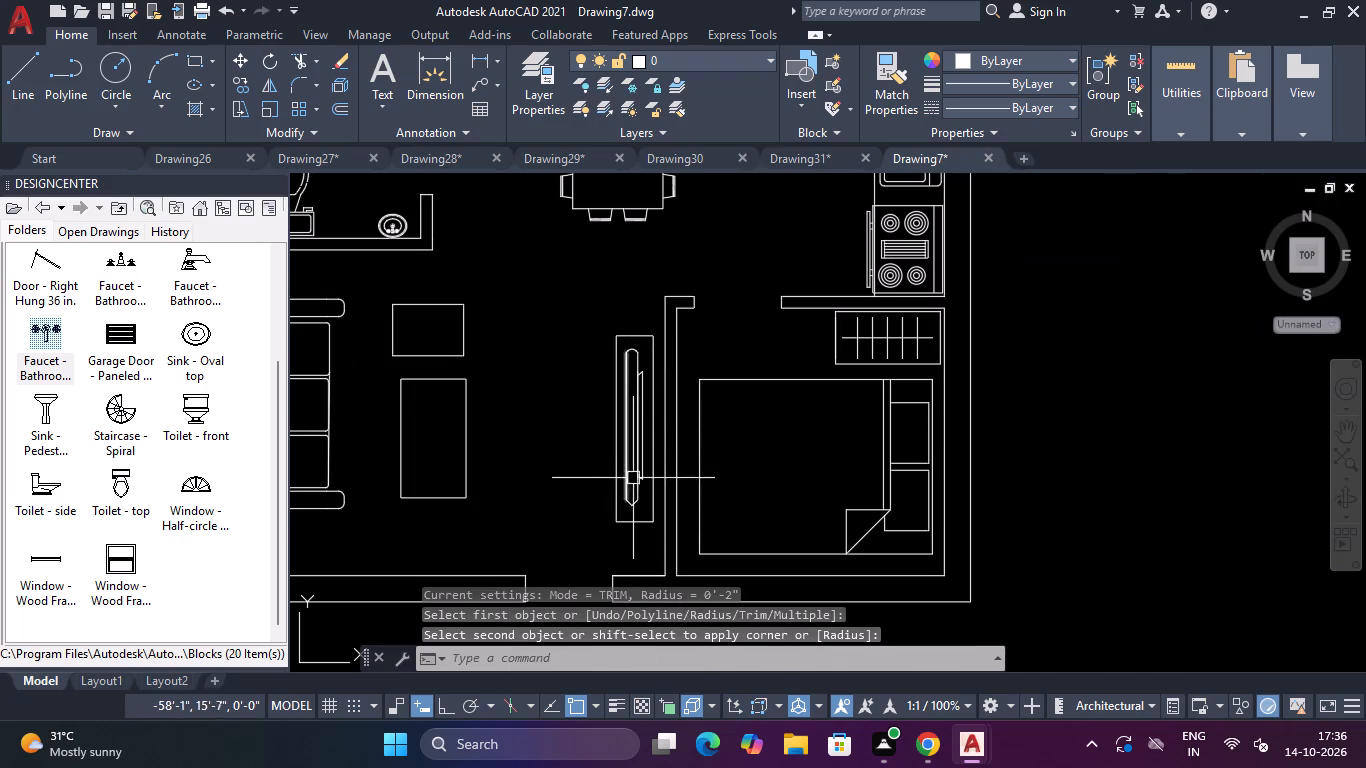
key(space)
scroll(632, 511, up, 5)
click(651, 454)
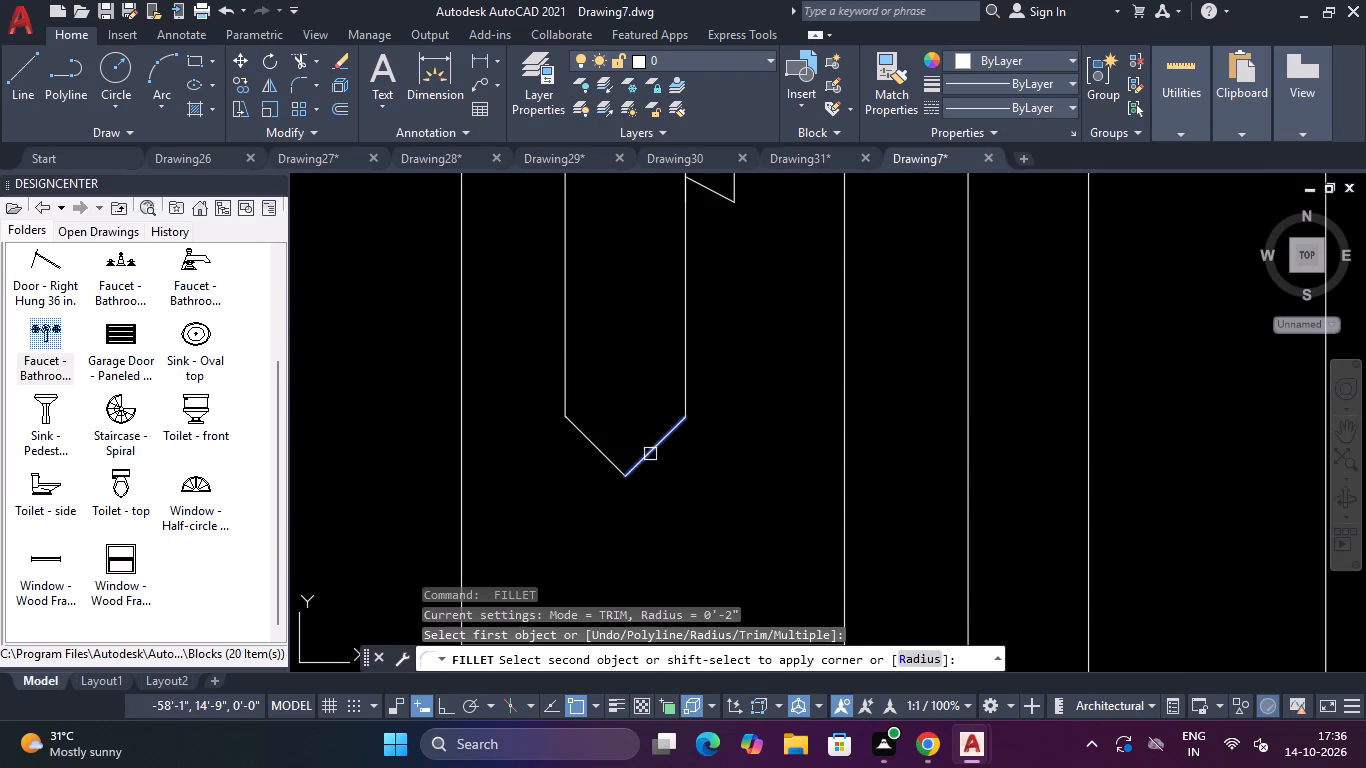
click(603, 454)
scroll(611, 436, down, 6)
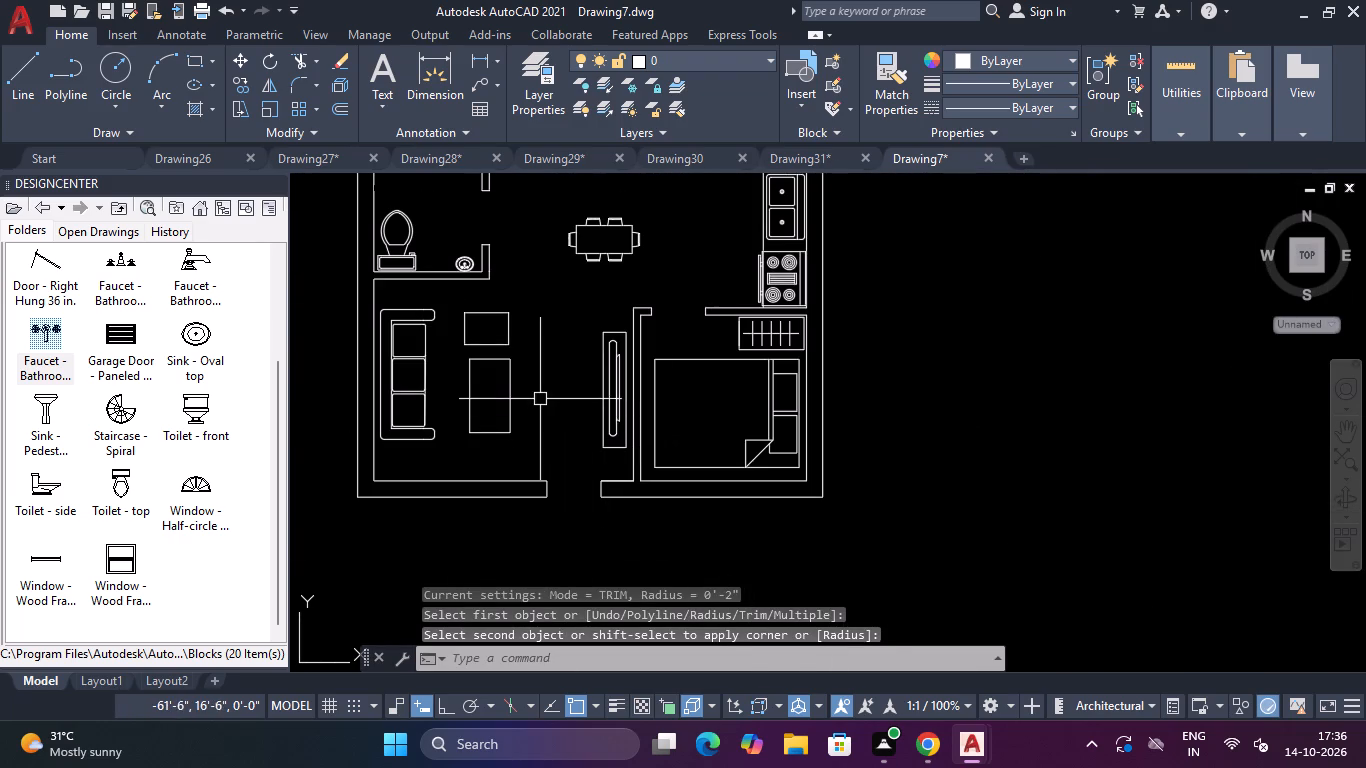
key(Escape)
key(Escape)
Examine the wall unit's rounded ends and the overall furnished floor plan.
scroll(628, 336, up, 2)
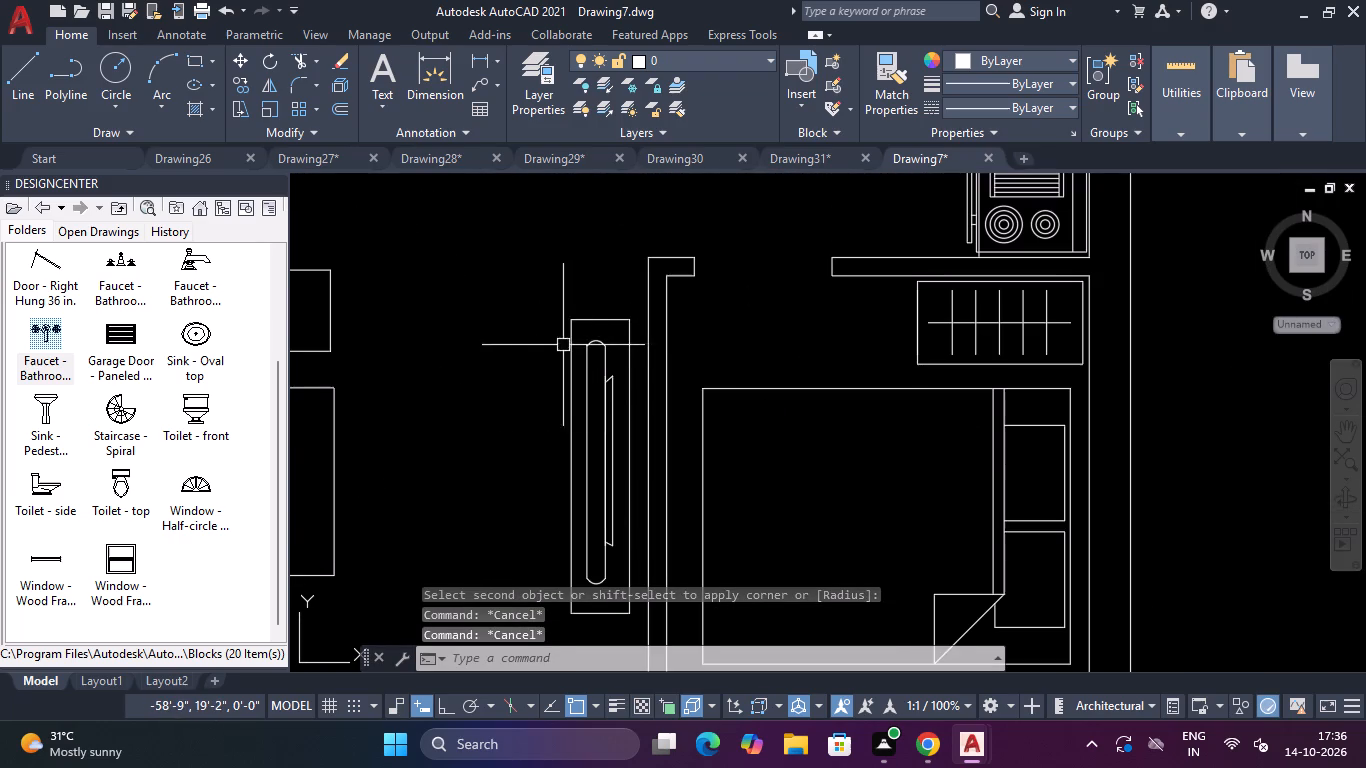
scroll(576, 341, up, 5)
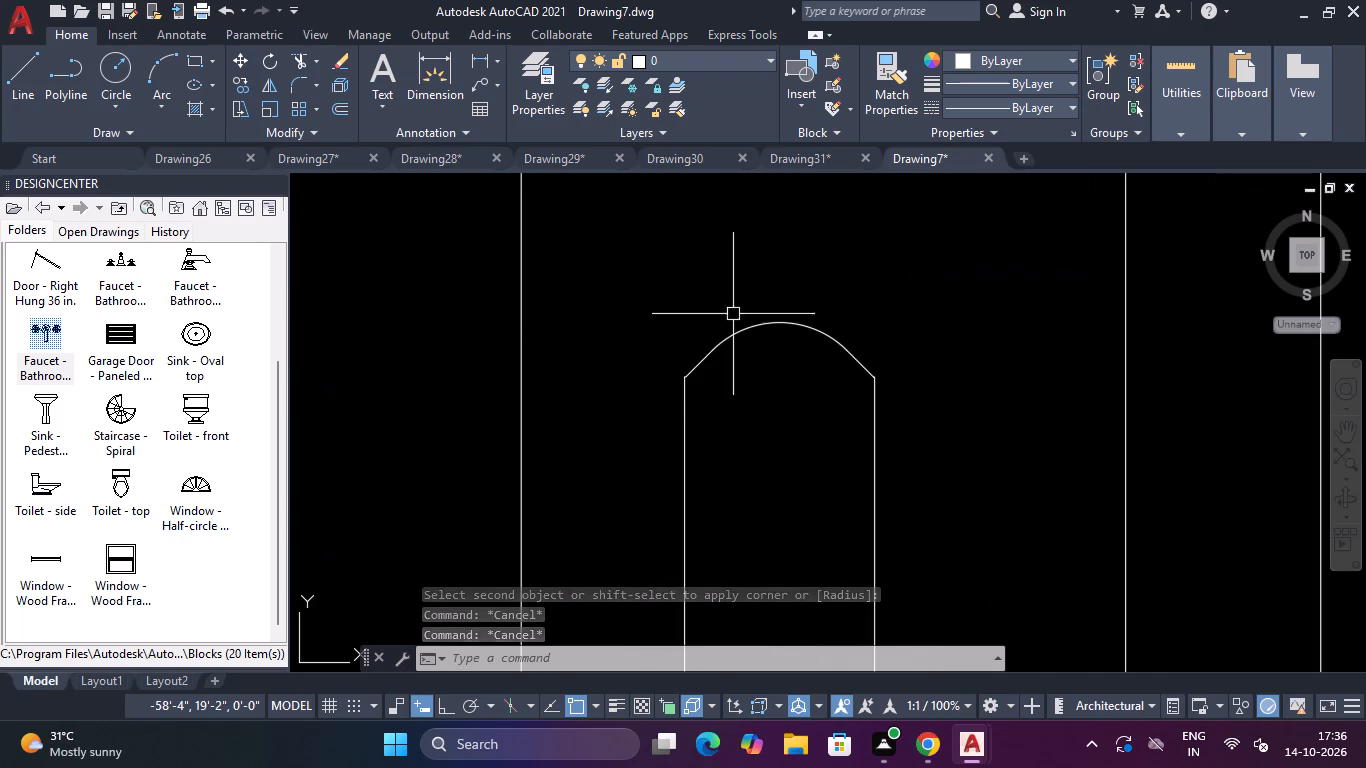
scroll(775, 299, down, 1)
scroll(775, 299, up, 1)
scroll(775, 299, down, 8)
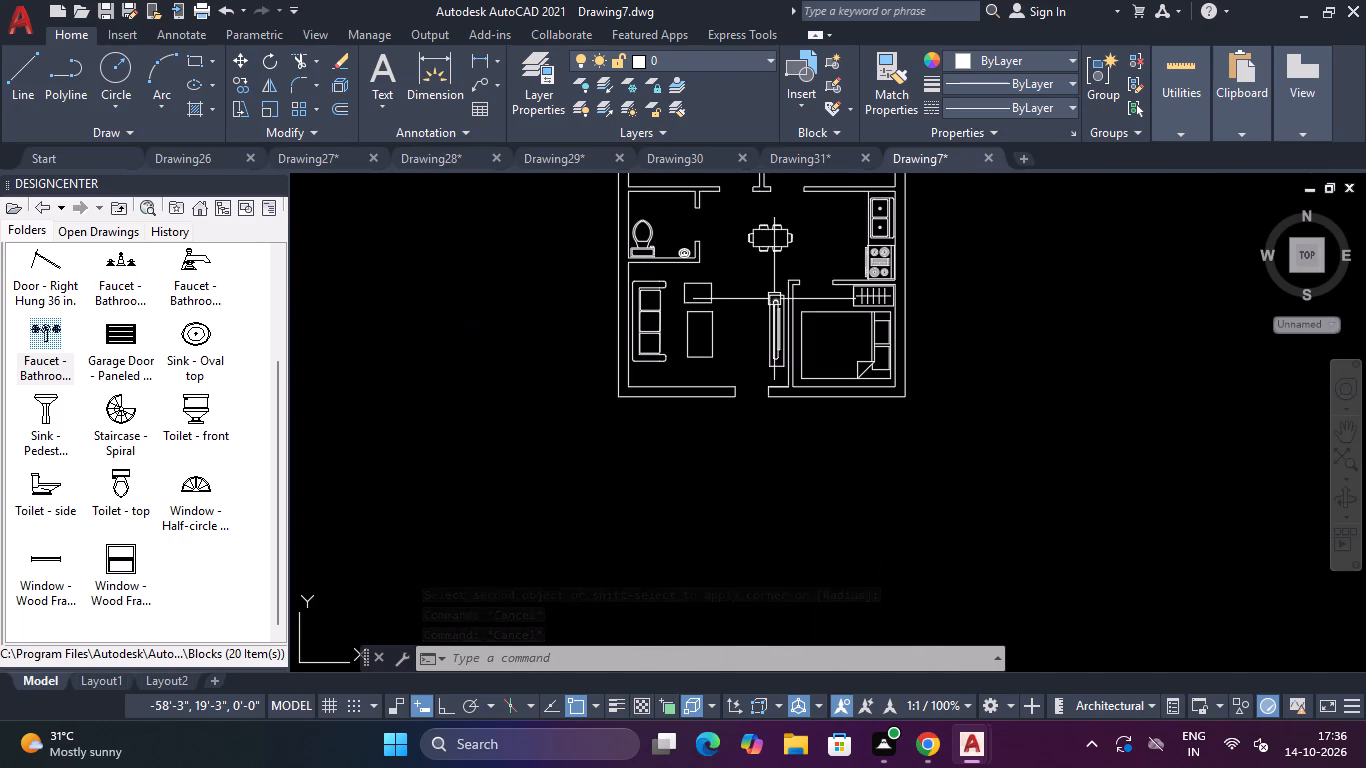
scroll(785, 322, up, 3)
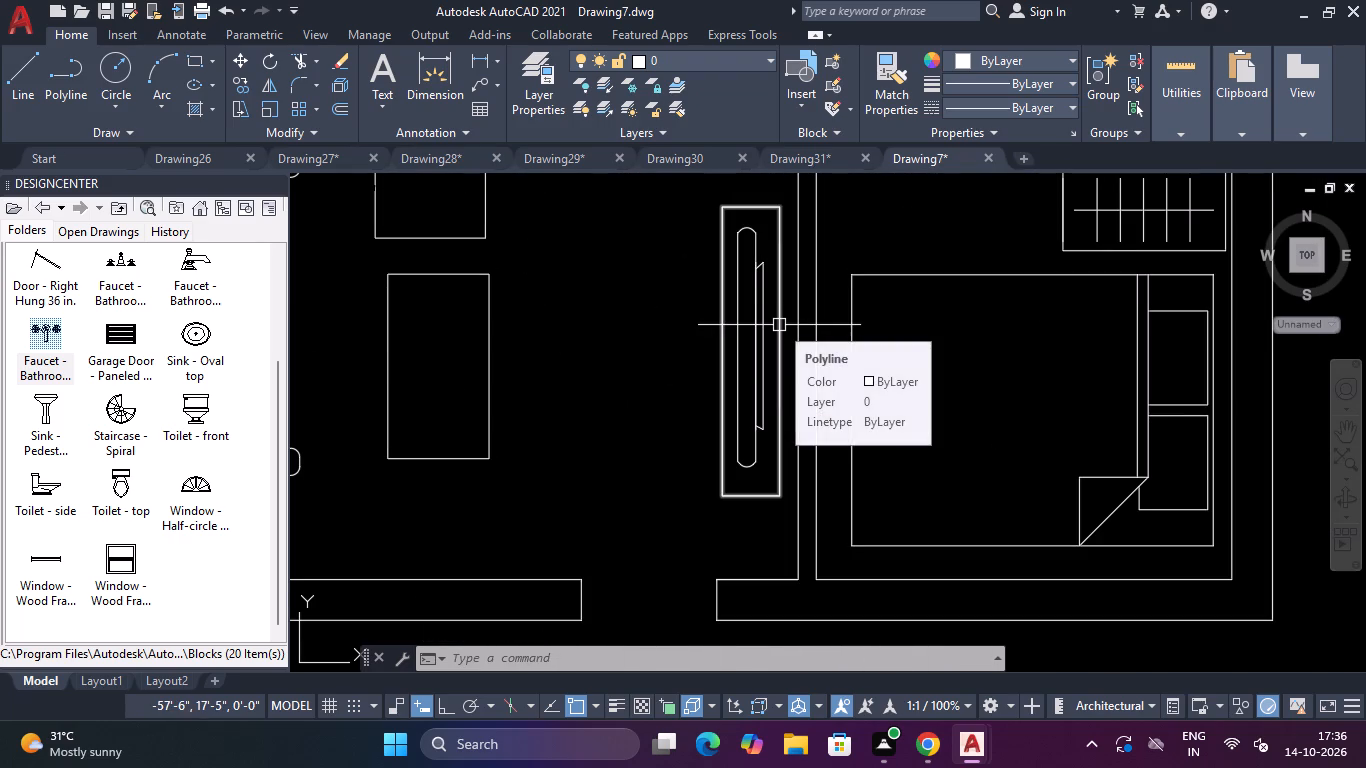
scroll(773, 332, down, 8)
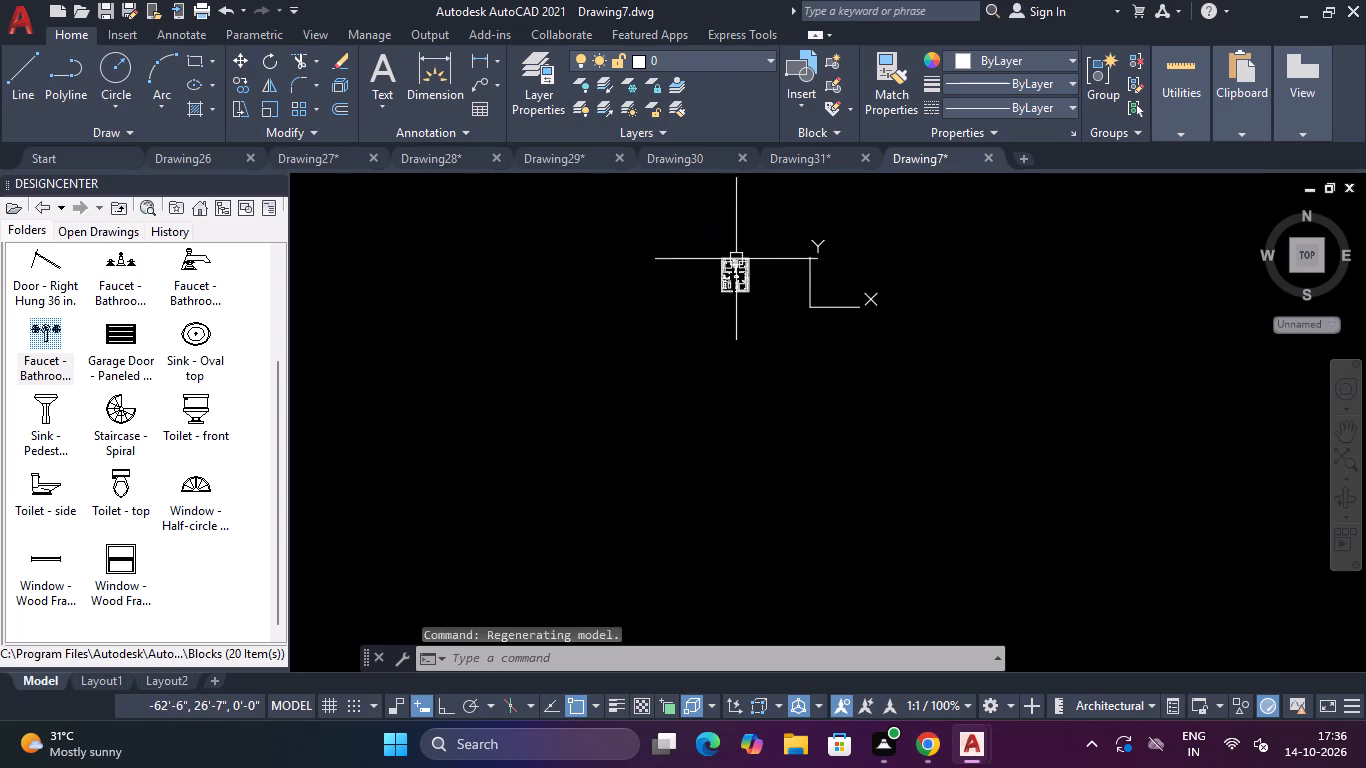
scroll(741, 230, up, 3)
scroll(699, 416, down, 2)
scroll(699, 416, up, 3)
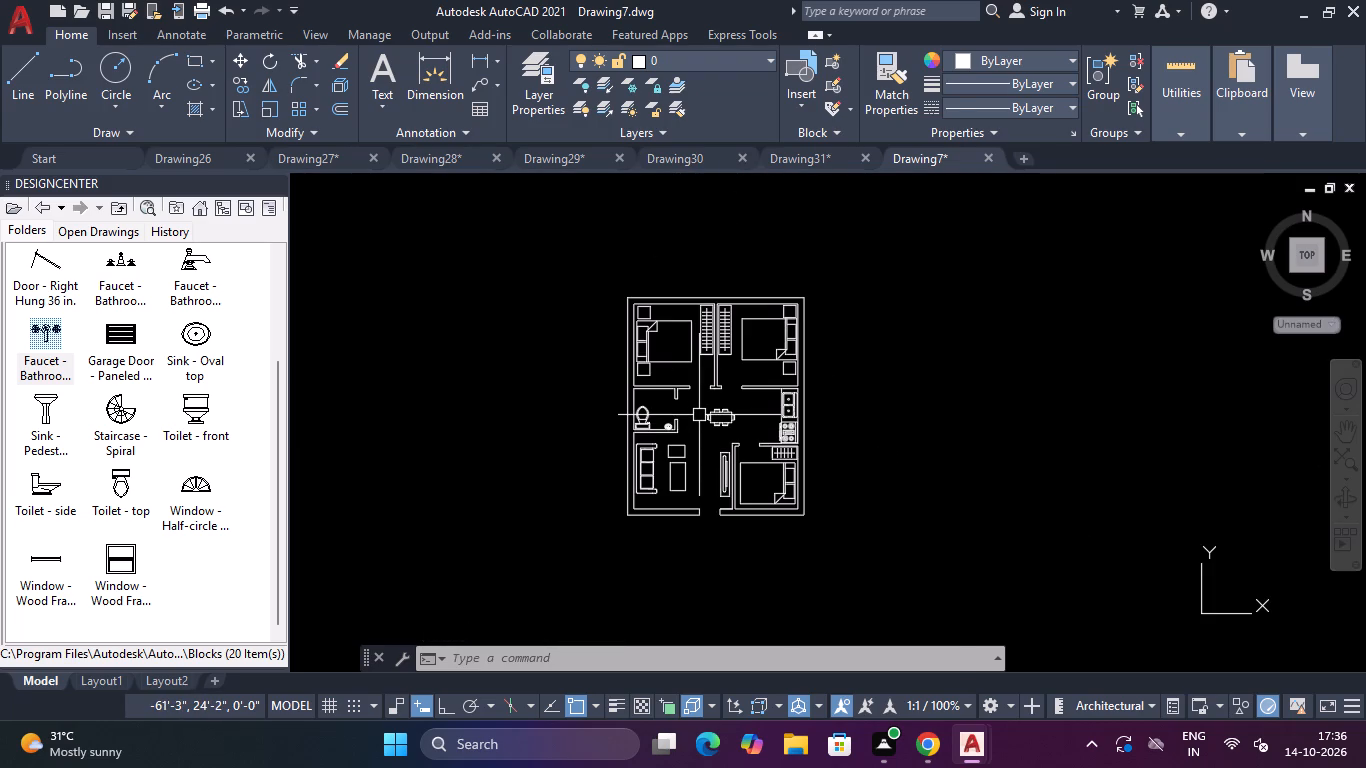
Insert two Door - Imperial blocks side by side in the empty area west of the floor plan.
key(ctrl+3)
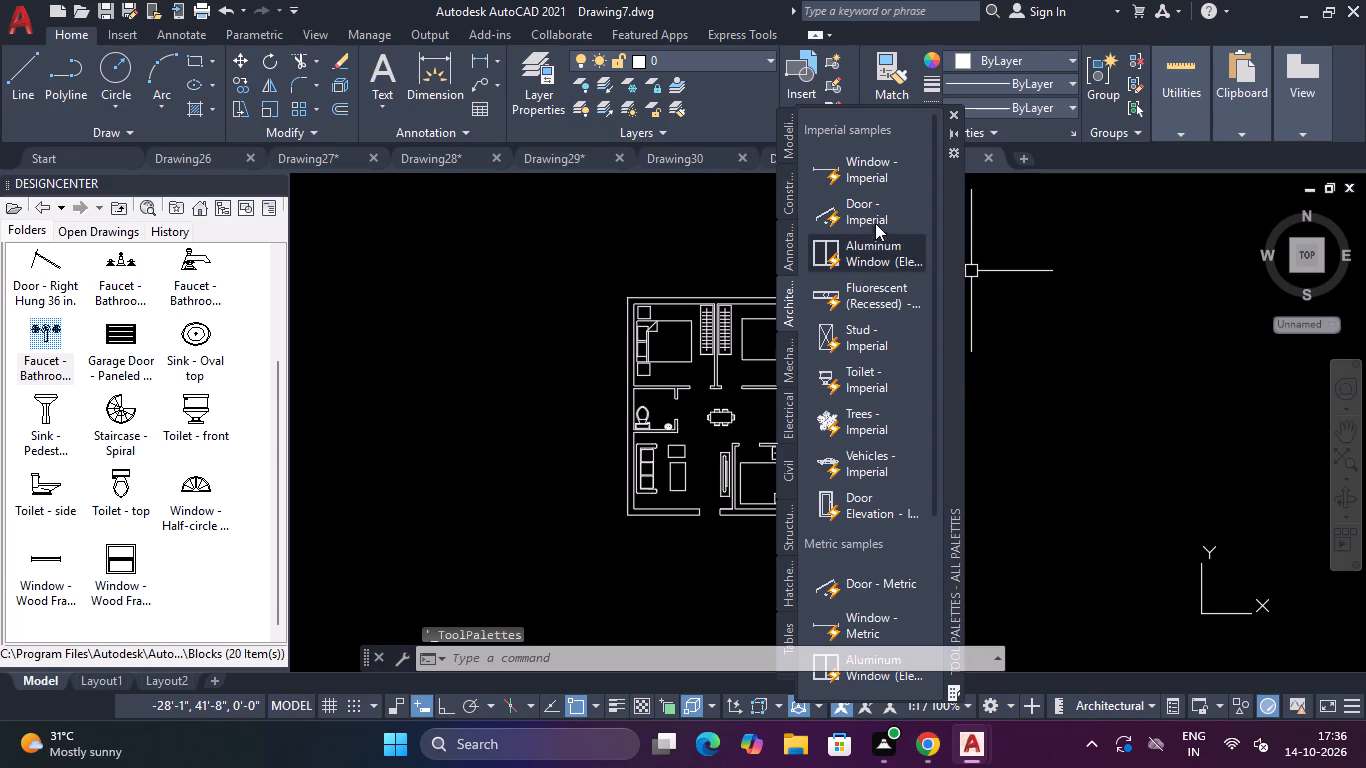
drag(878, 212, 506, 307)
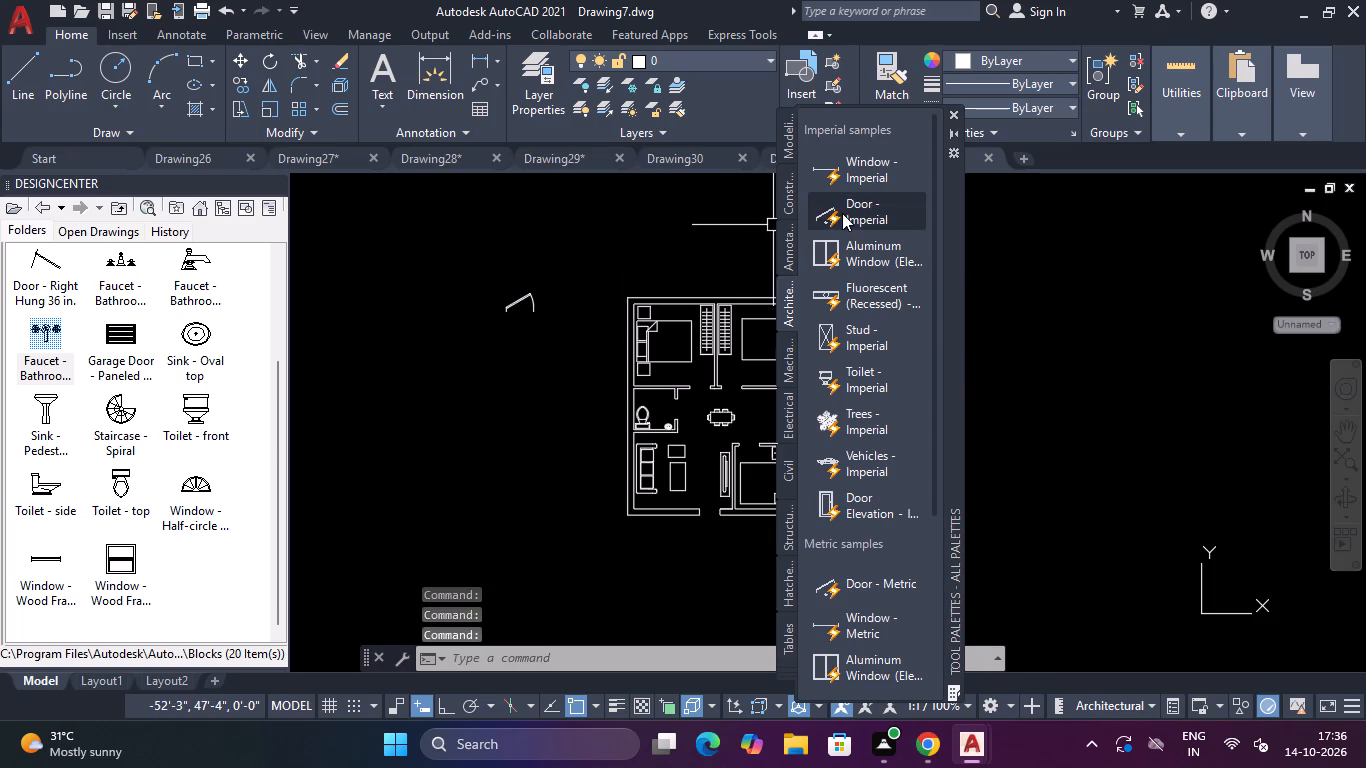
drag(842, 213, 444, 309)
click(950, 112)
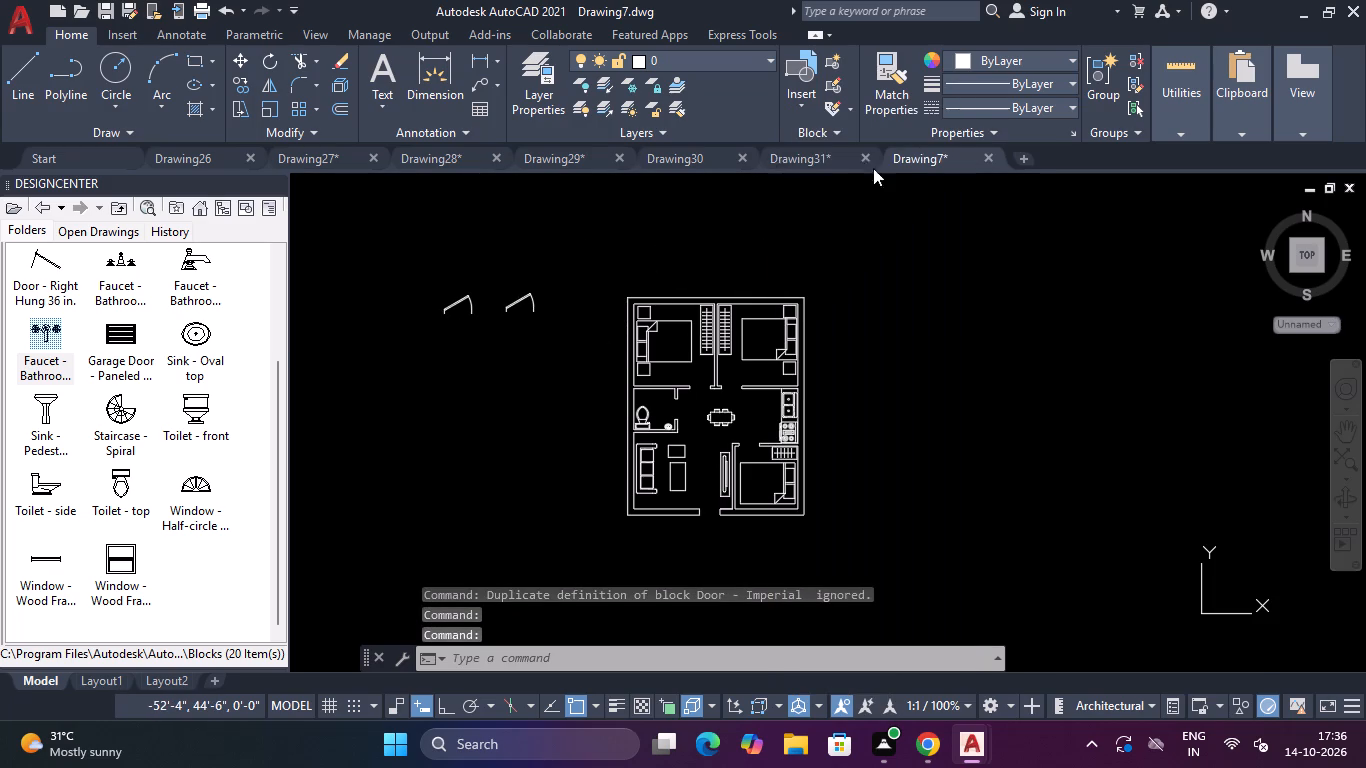
Draw a 2'6" horizontal reference line just below the east door block, with Ortho on.
text(L)
key(space)
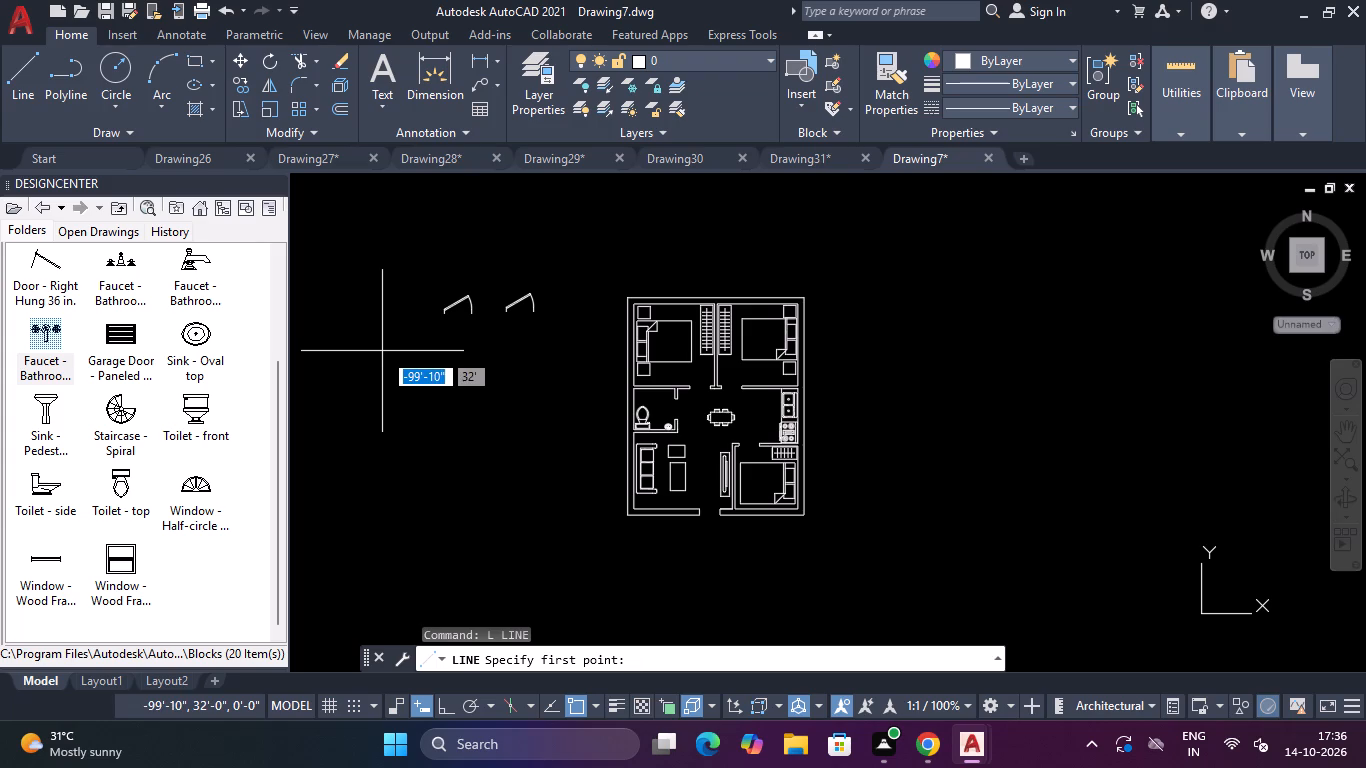
scroll(515, 321, up, 1)
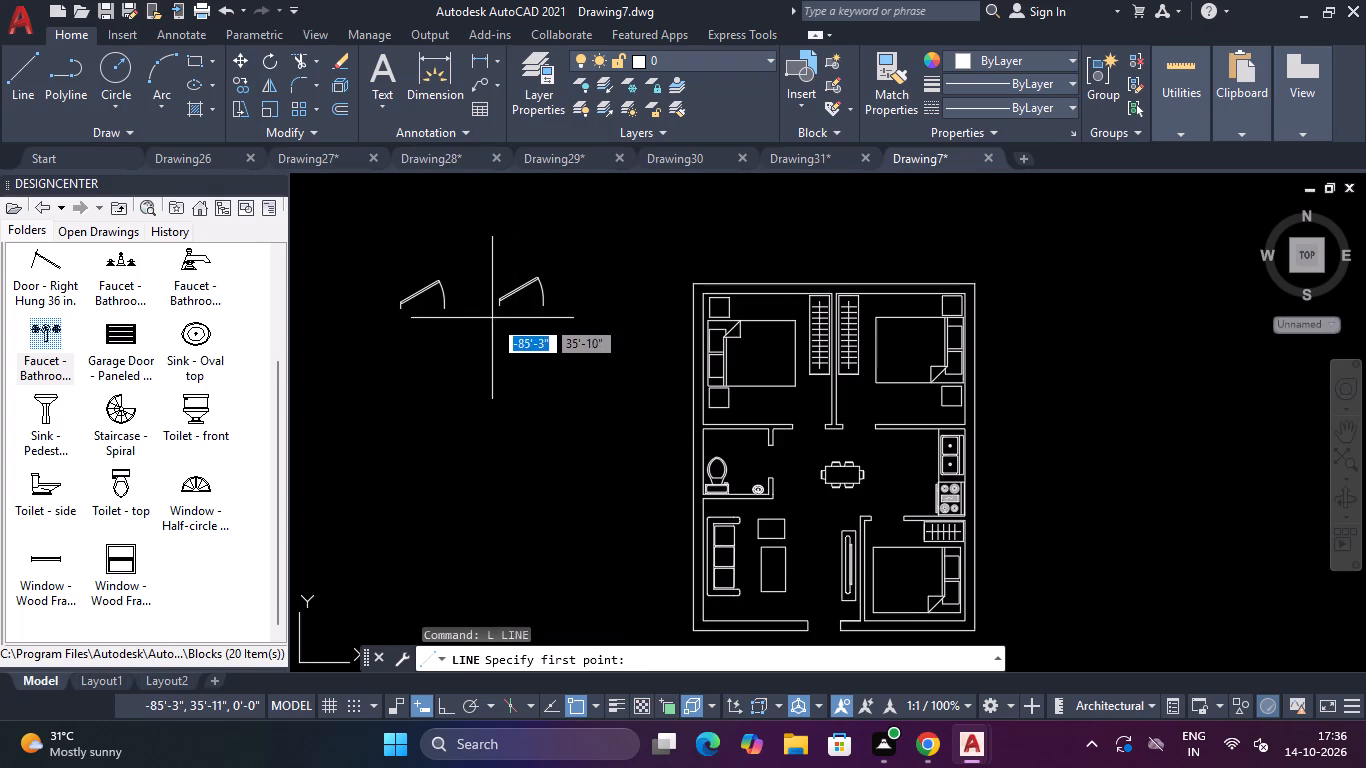
click(489, 323)
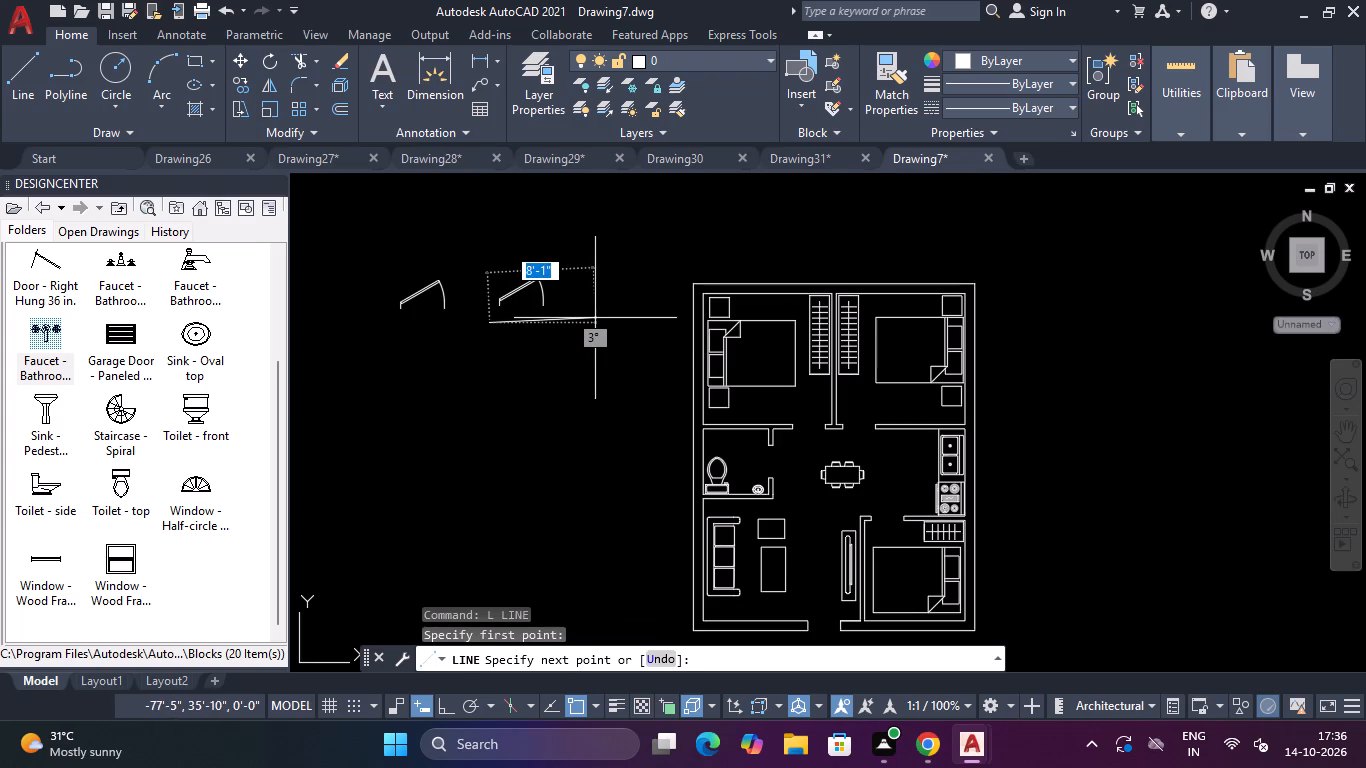
key(F8)
text(2')
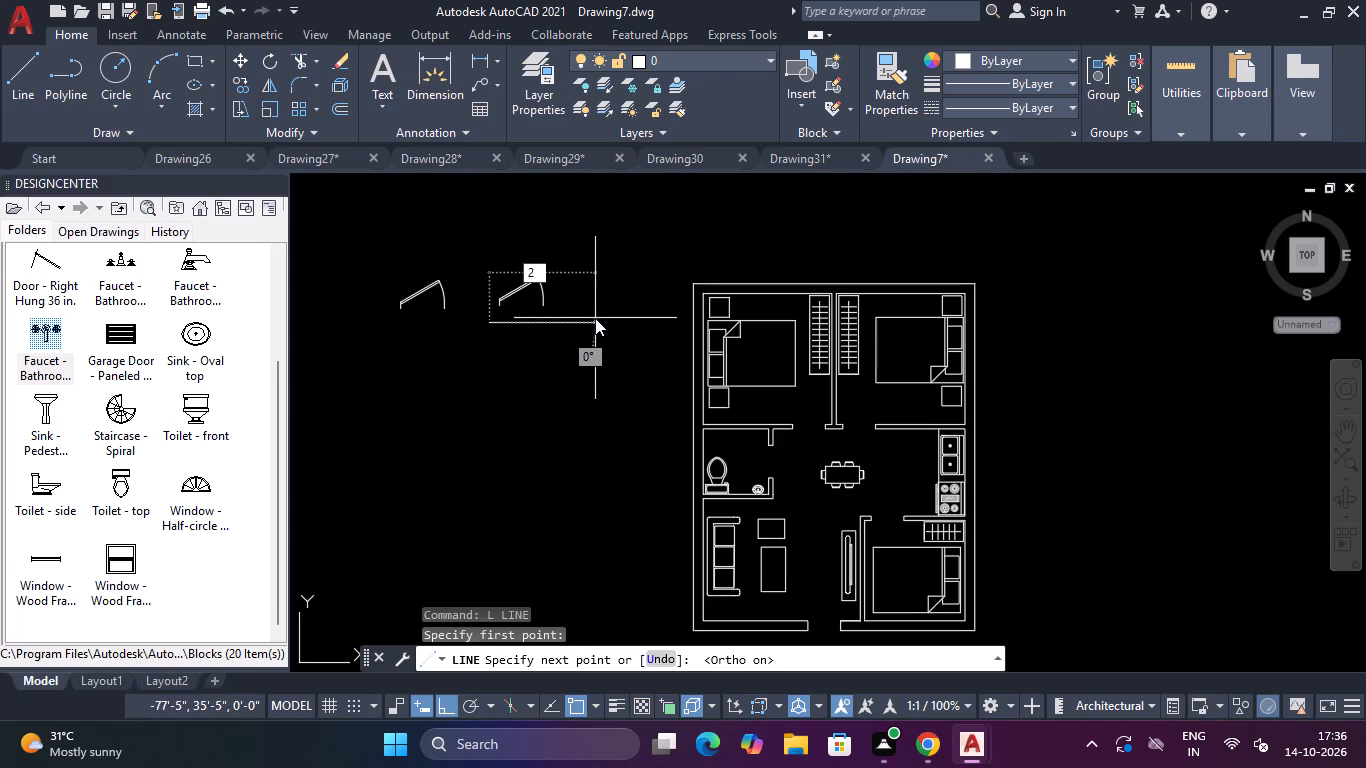
text(6")
key(Return)
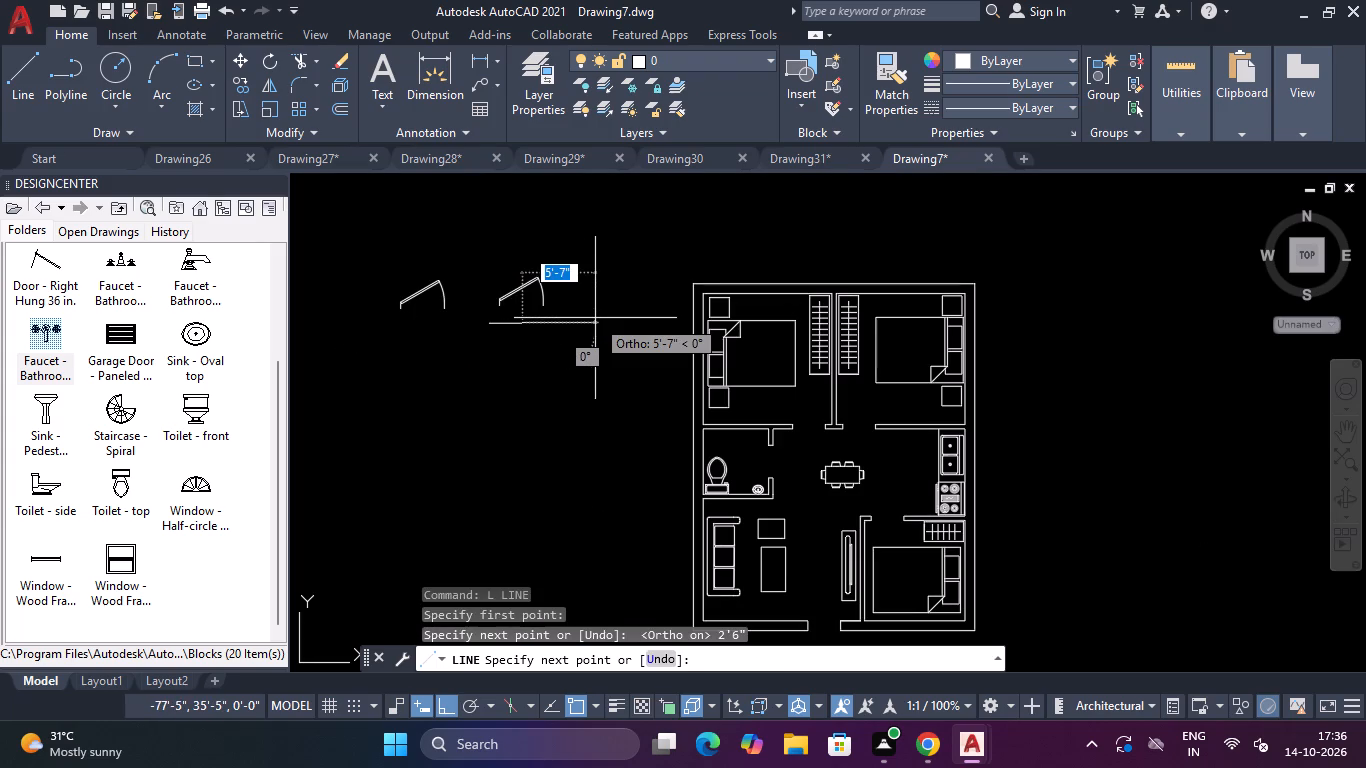
key(Escape)
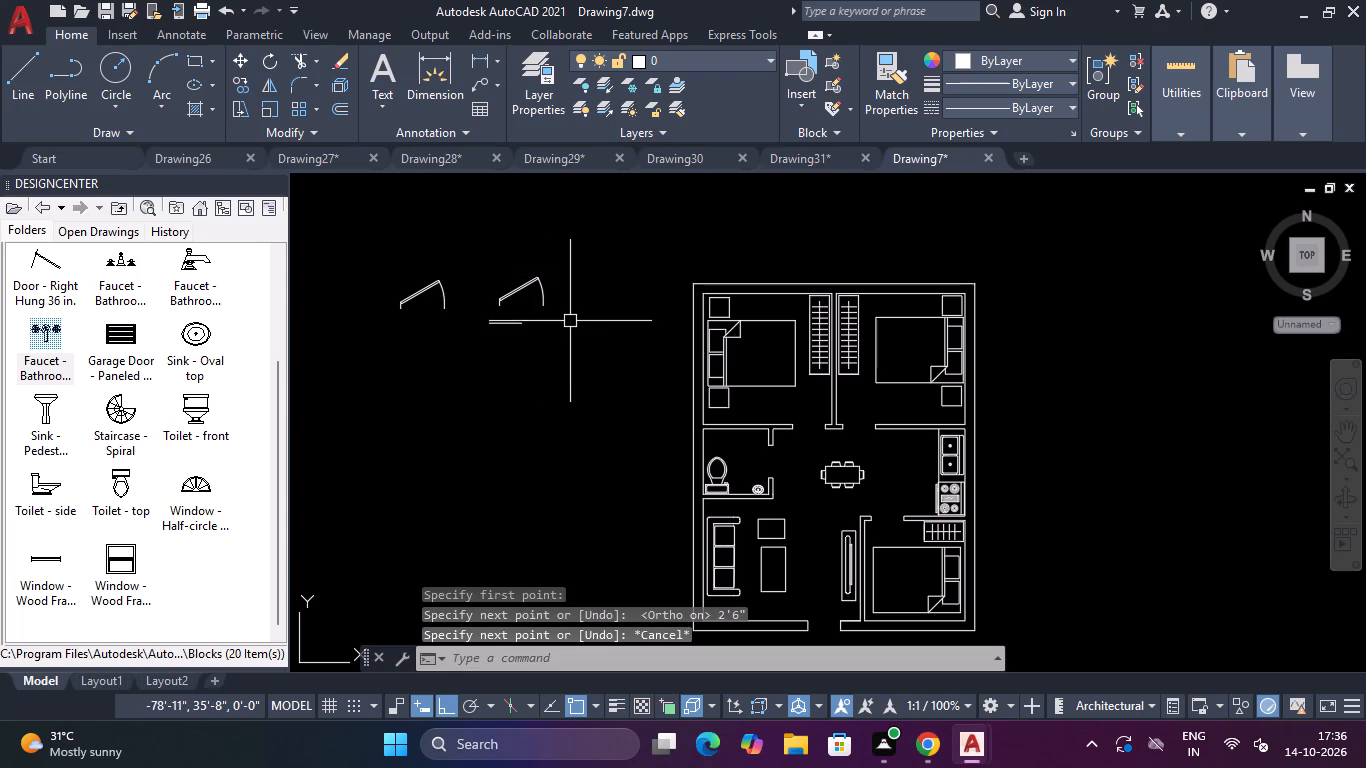
Draw a 3' horizontal reference line just below the west door block.
text(L)
key(space)
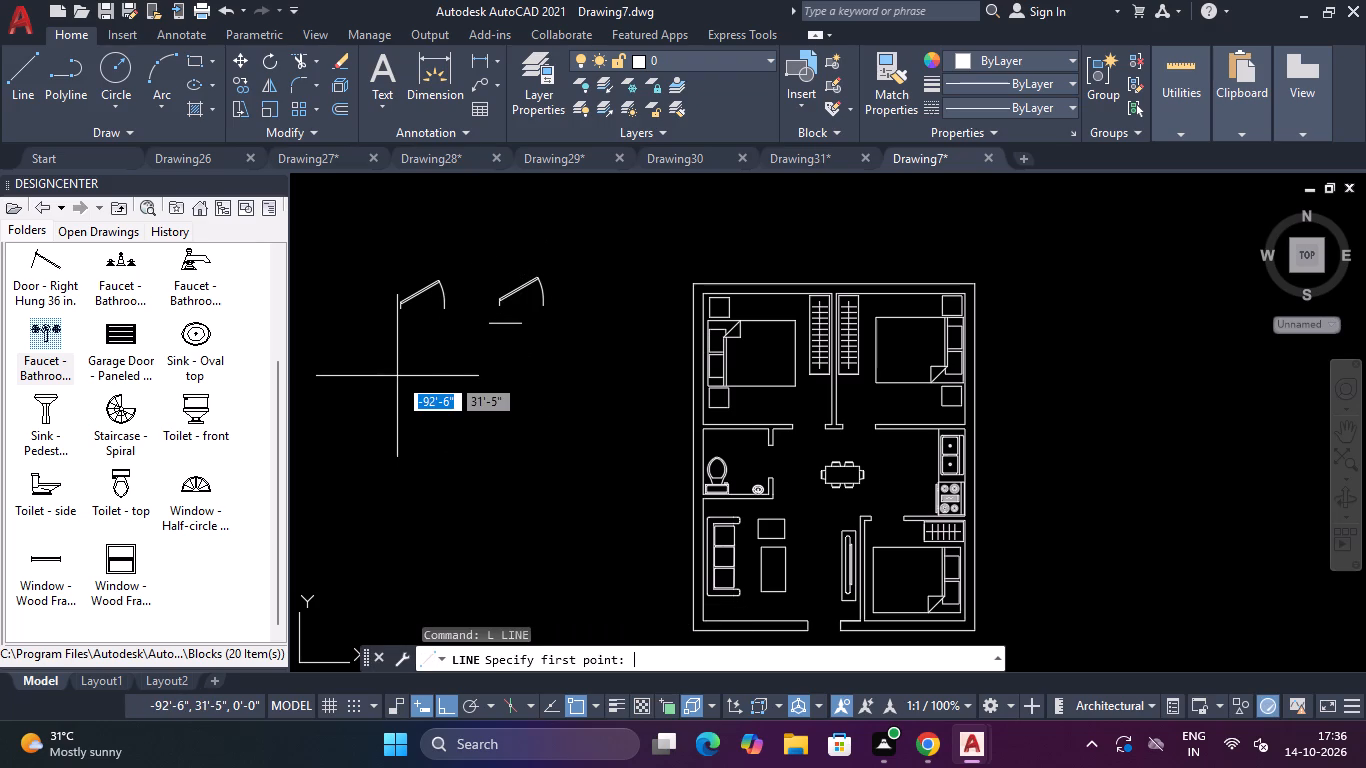
click(378, 327)
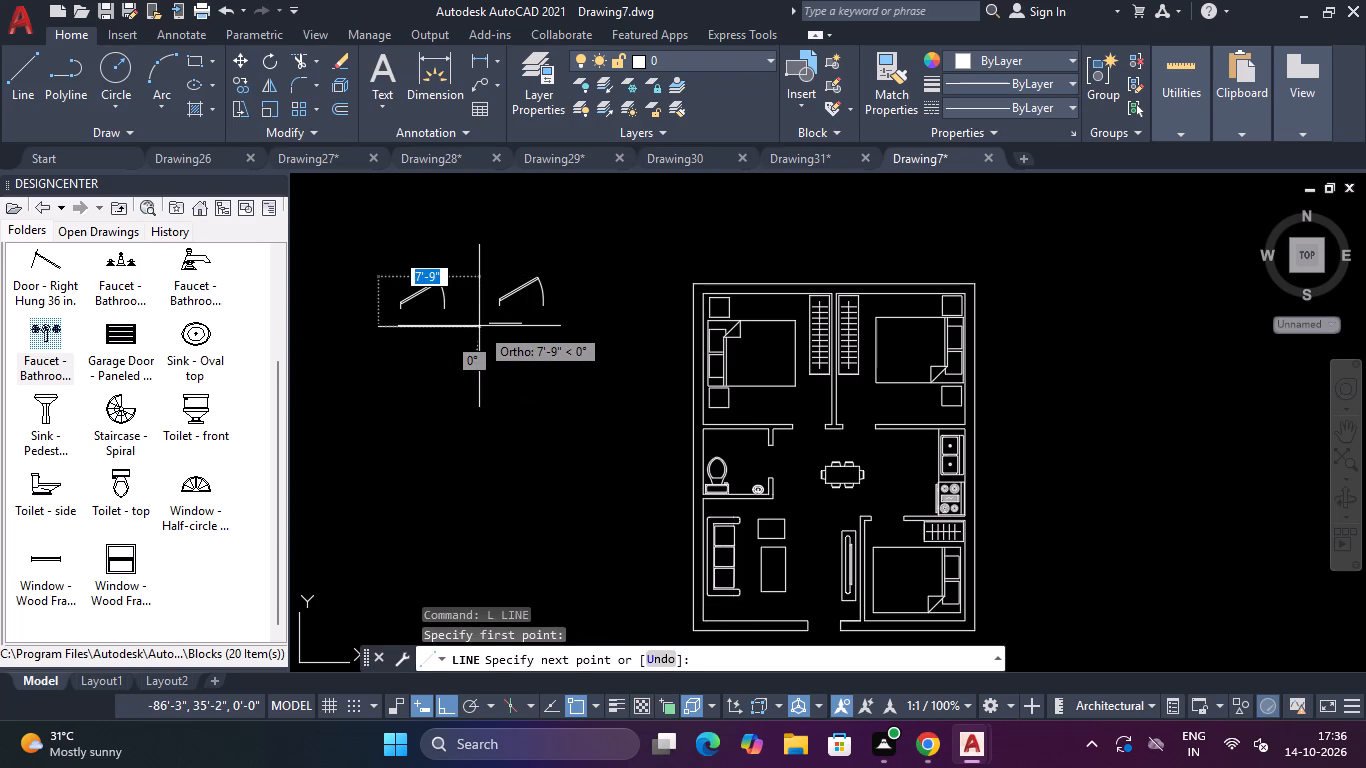
key(3)
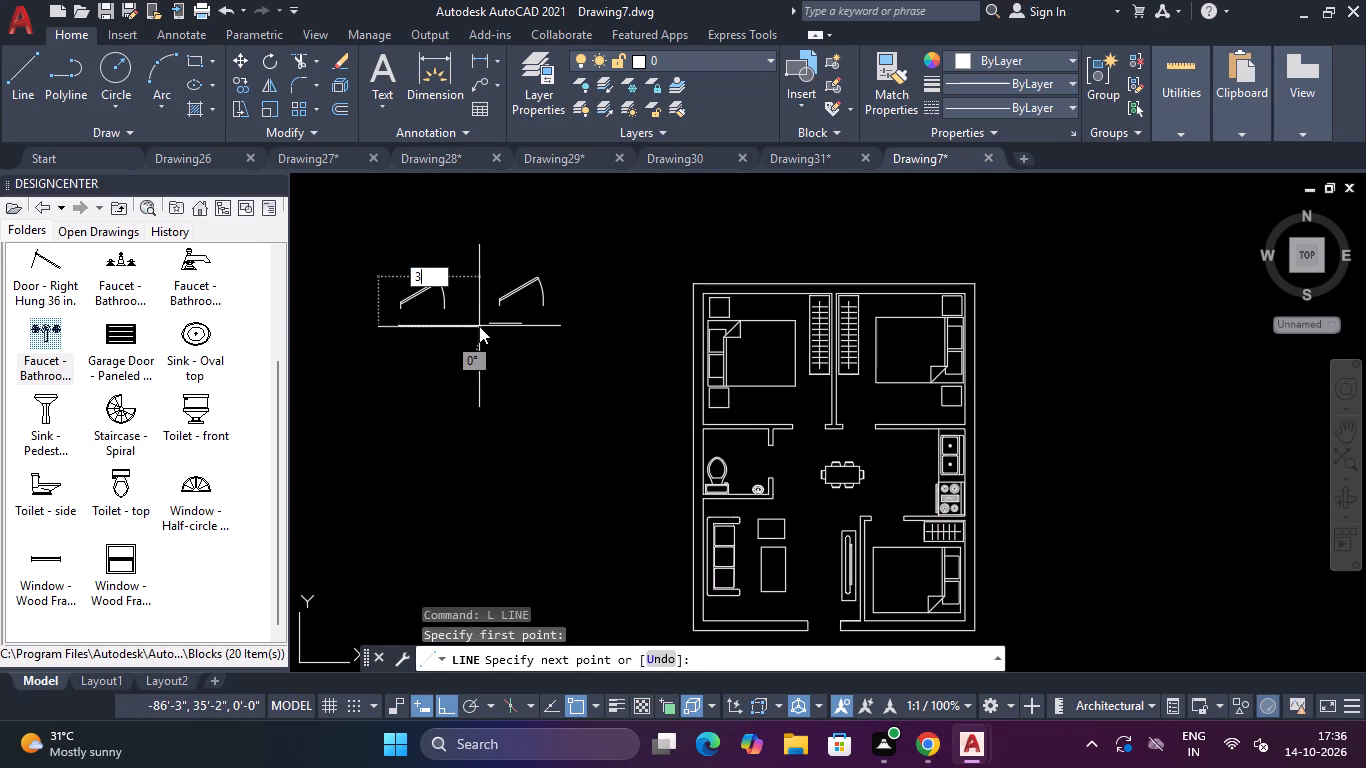
key(apostrophe)
key(Return)
key(Return)
key(Return)
key(Return)
key(Return)
key(Return)
key(Return)
key(Return)
key(Return)
key(Return)
key(Return)
key(Return)
key(Return)
key(Return)
key(Return)
key(Return)
key(Return)
key(Return)
key(Return)
key(Return)
key(Return)
key(Return)
key(Return)
key(Return)
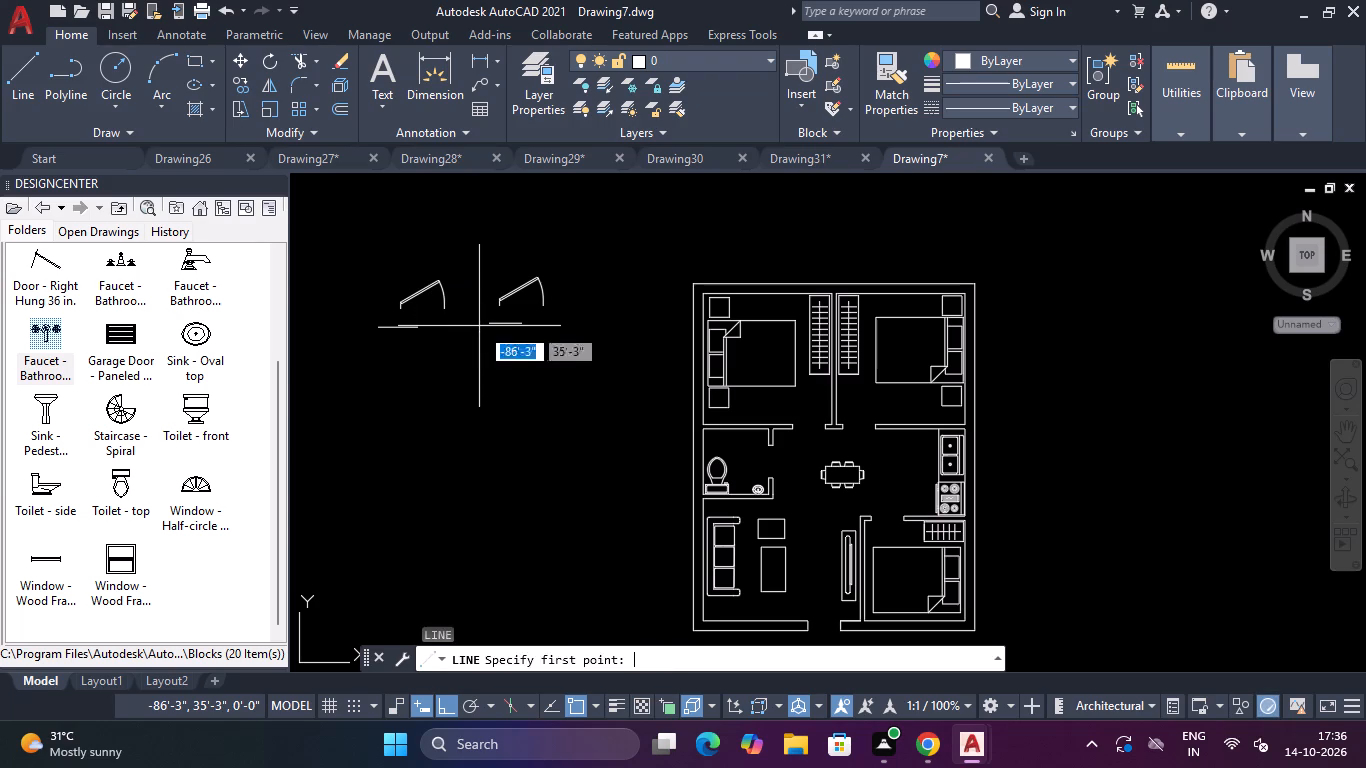
key(Escape)
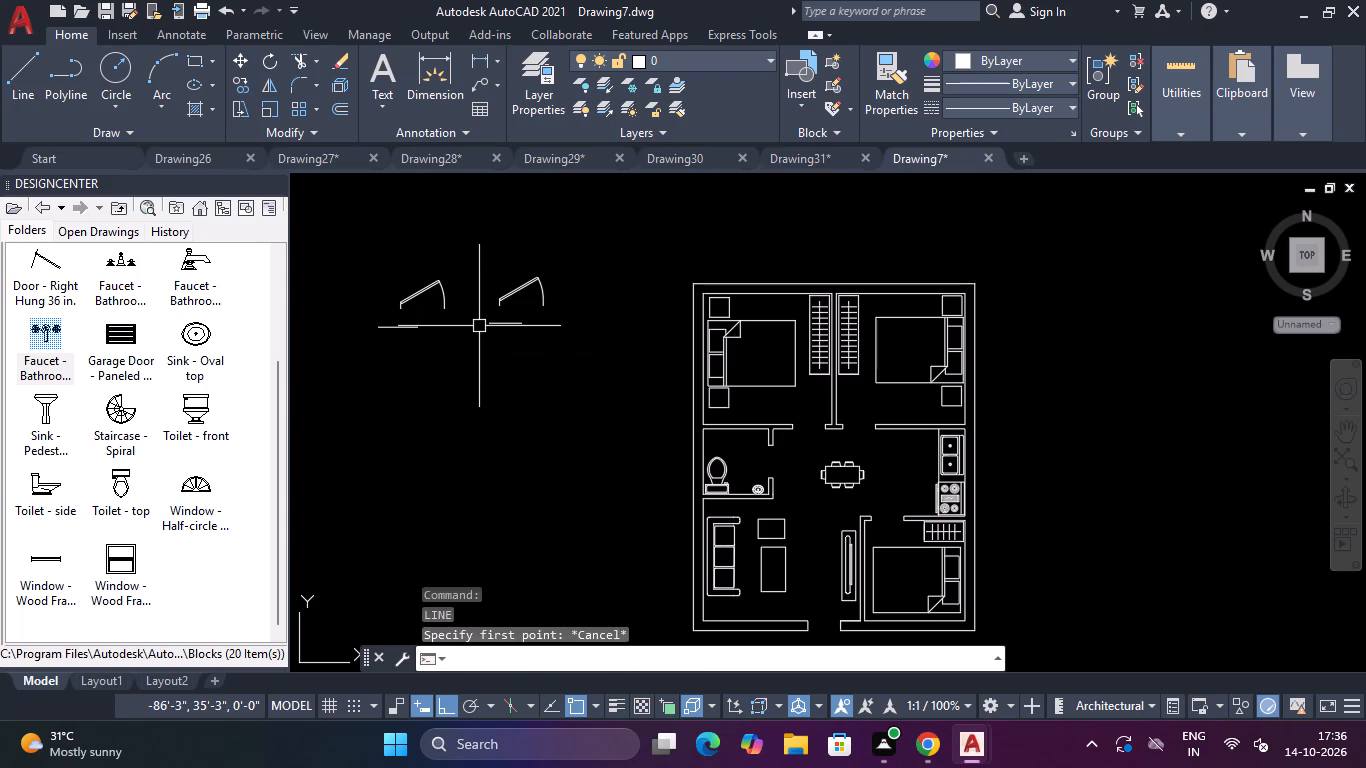
Scale the west door block by reference so its opening width matches the 3' line below it.
scroll(387, 265, up, 1)
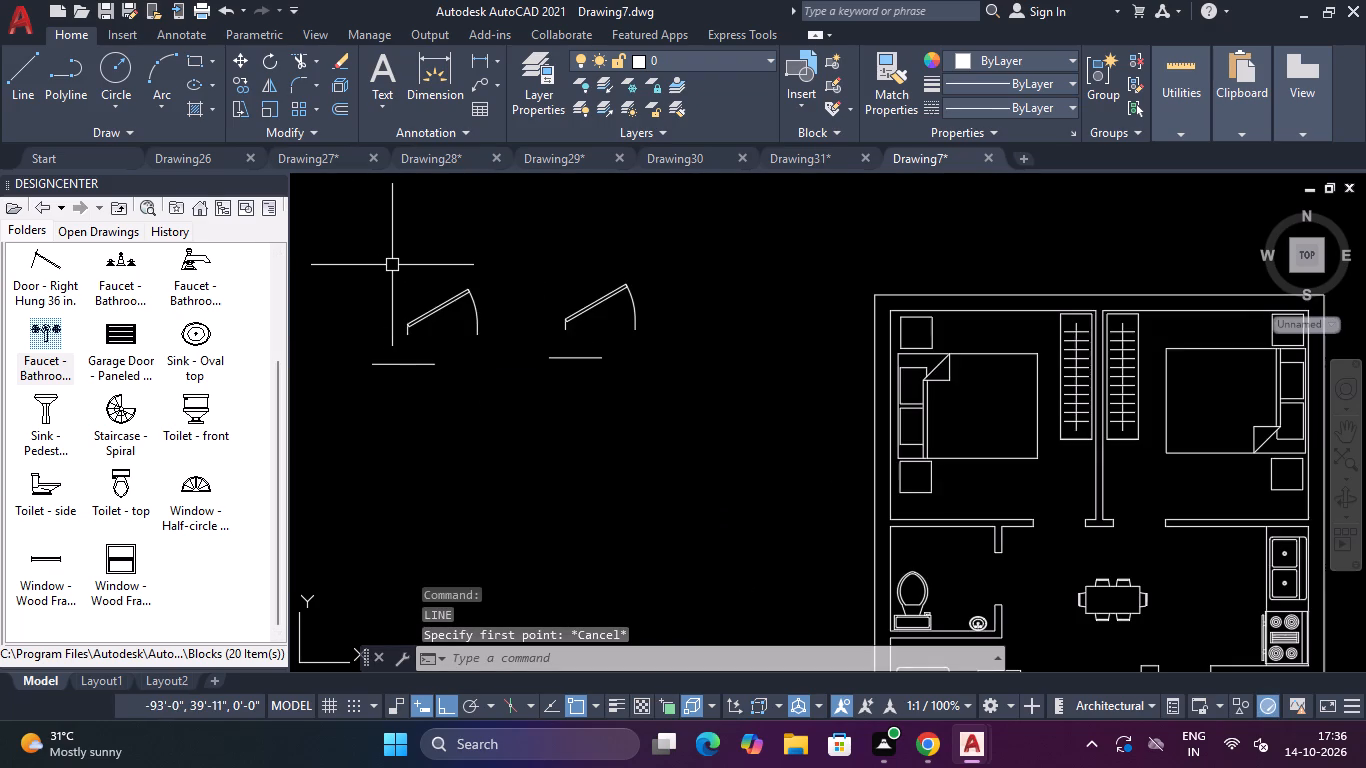
scroll(393, 265, up, 2)
click(746, 324)
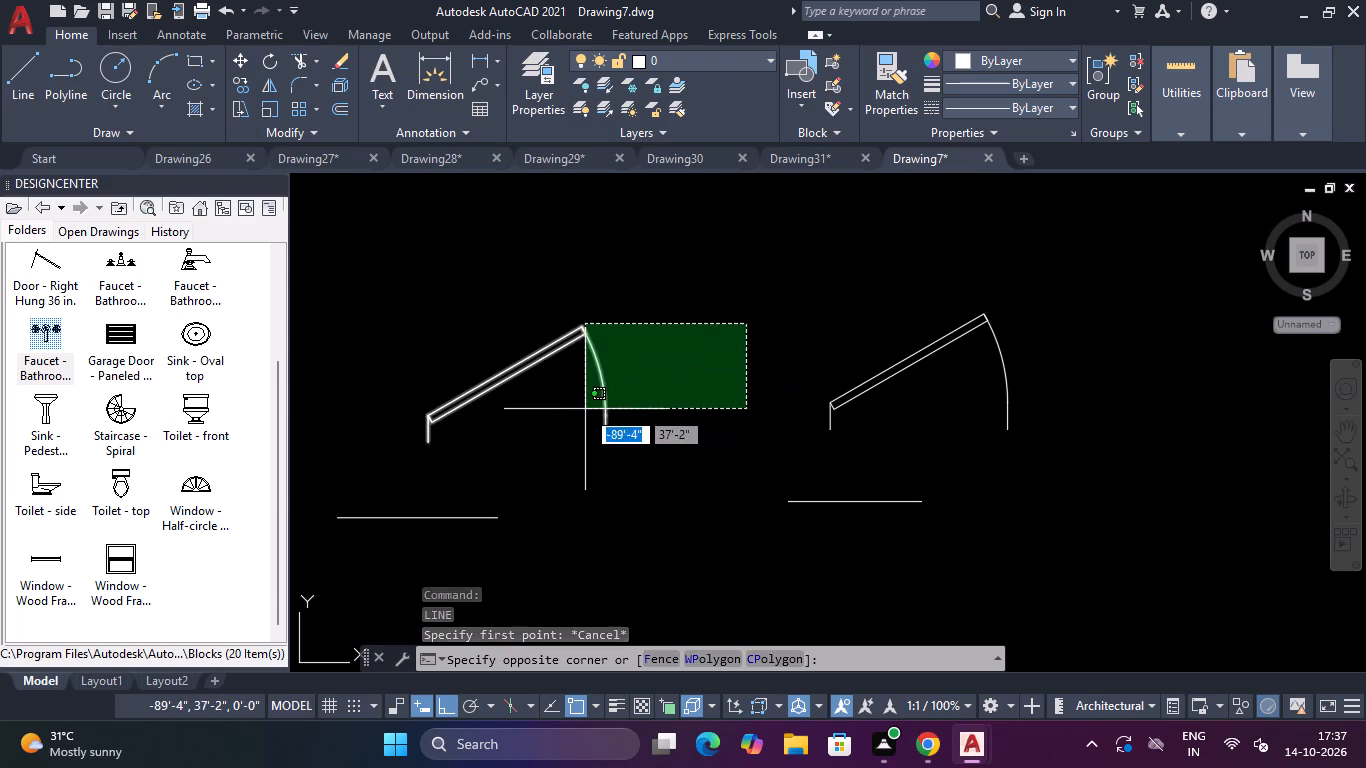
click(585, 409)
text(SC)
key(Return)
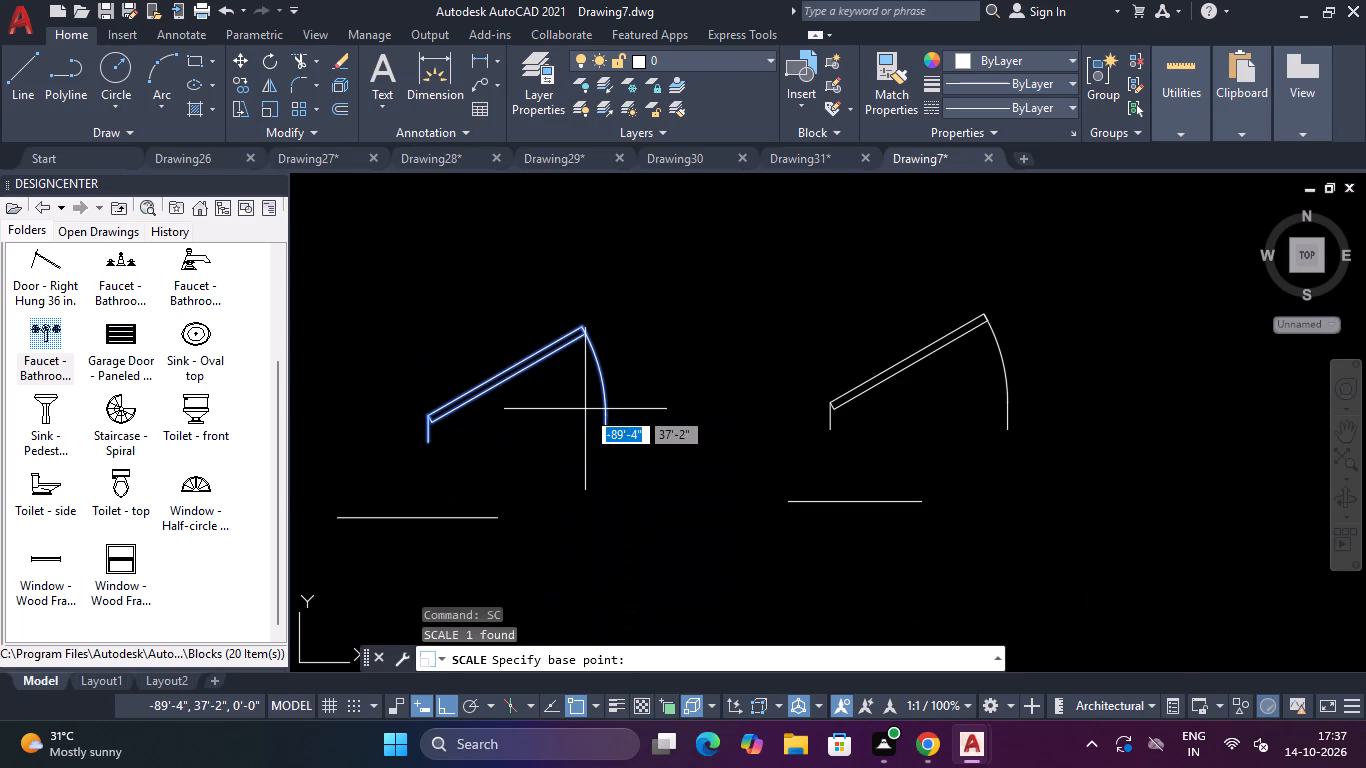
click(330, 513)
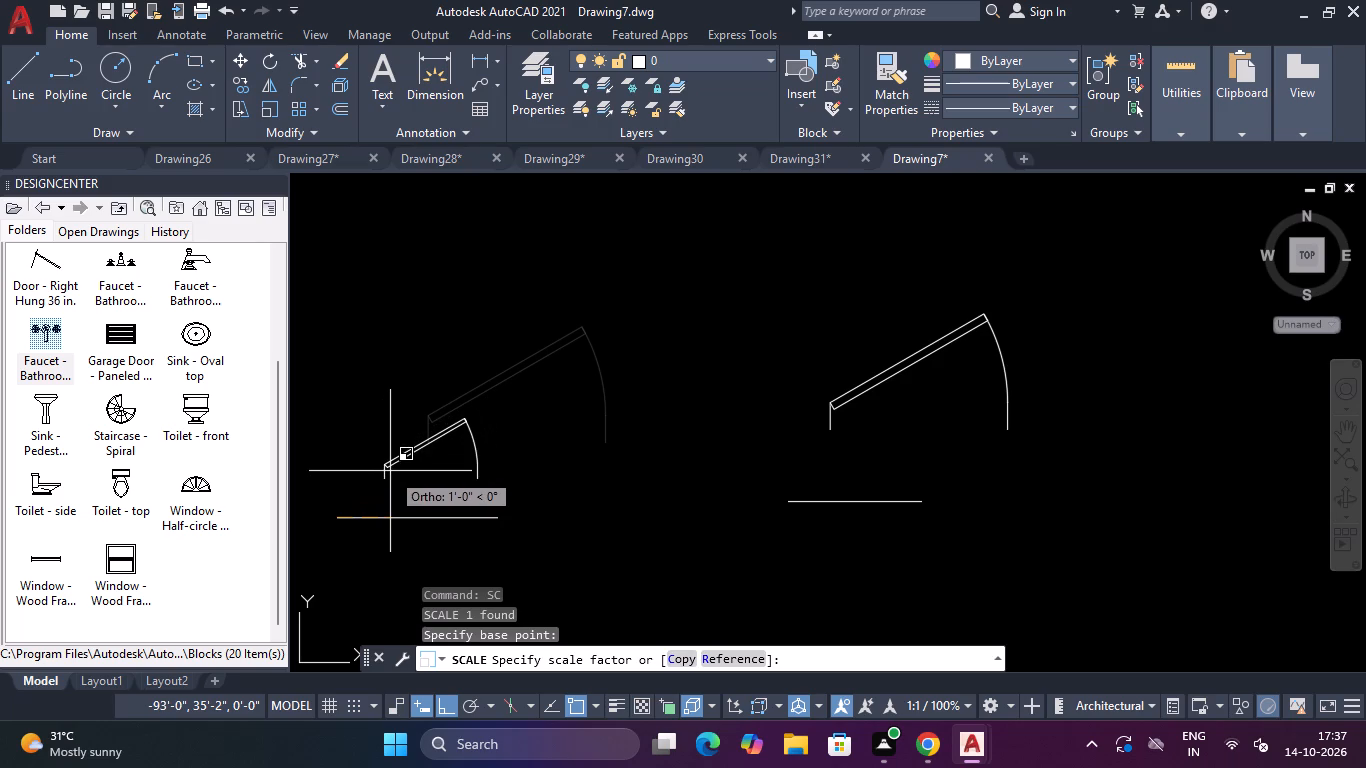
text(R)
key(space)
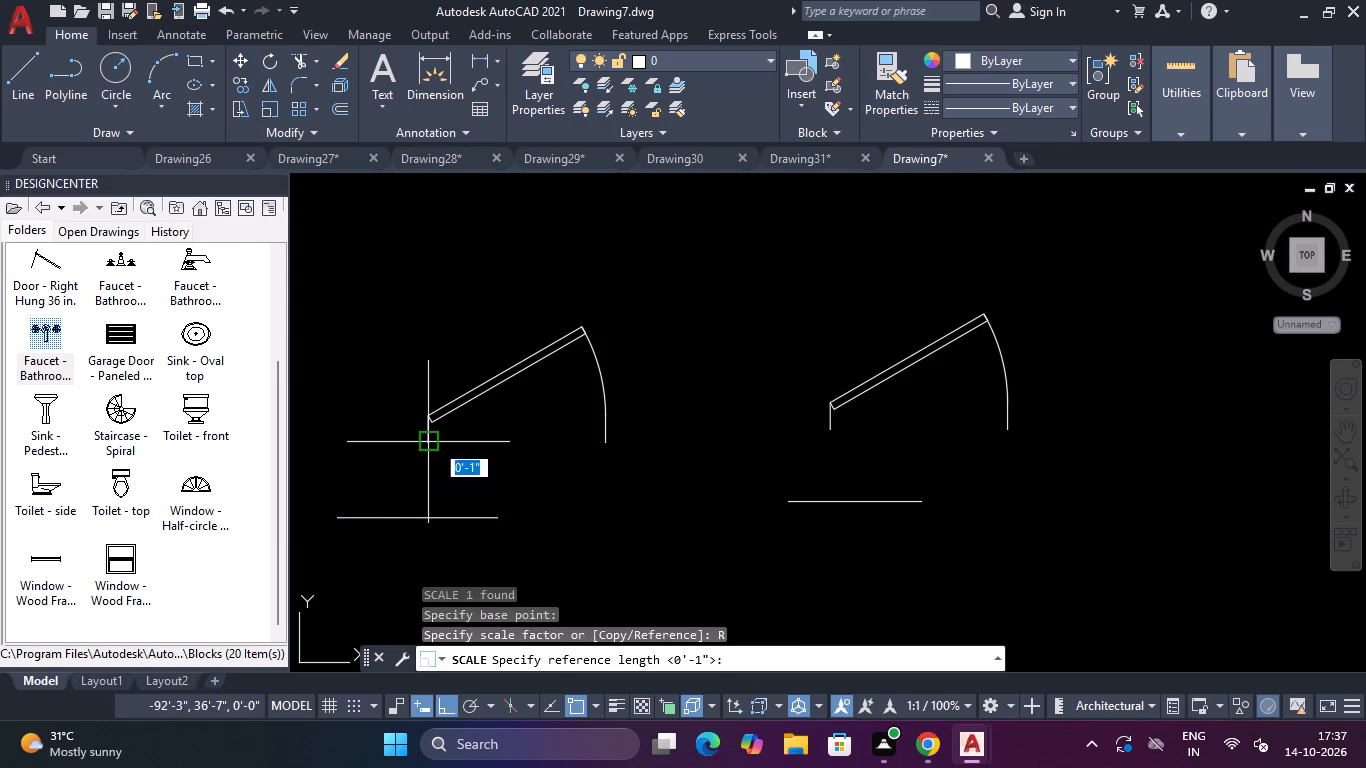
click(433, 443)
click(605, 441)
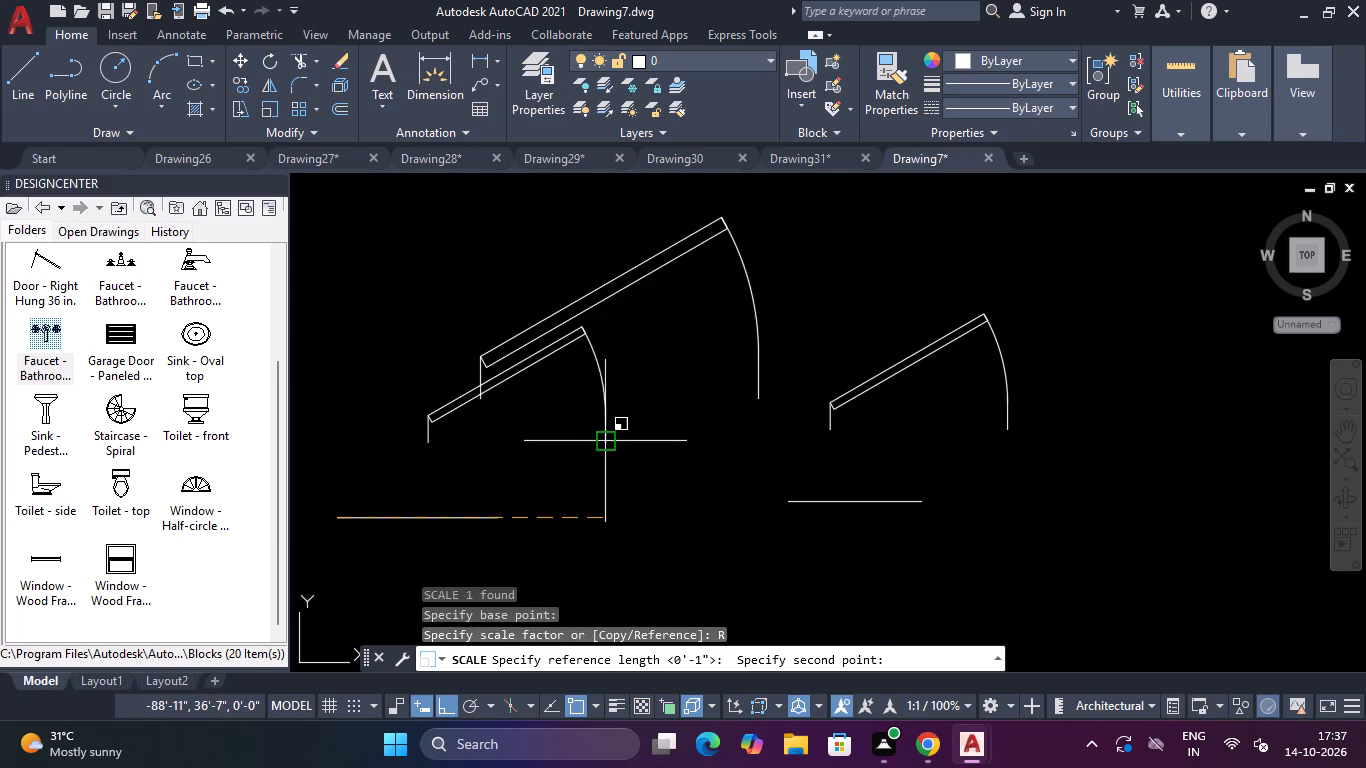
click(492, 515)
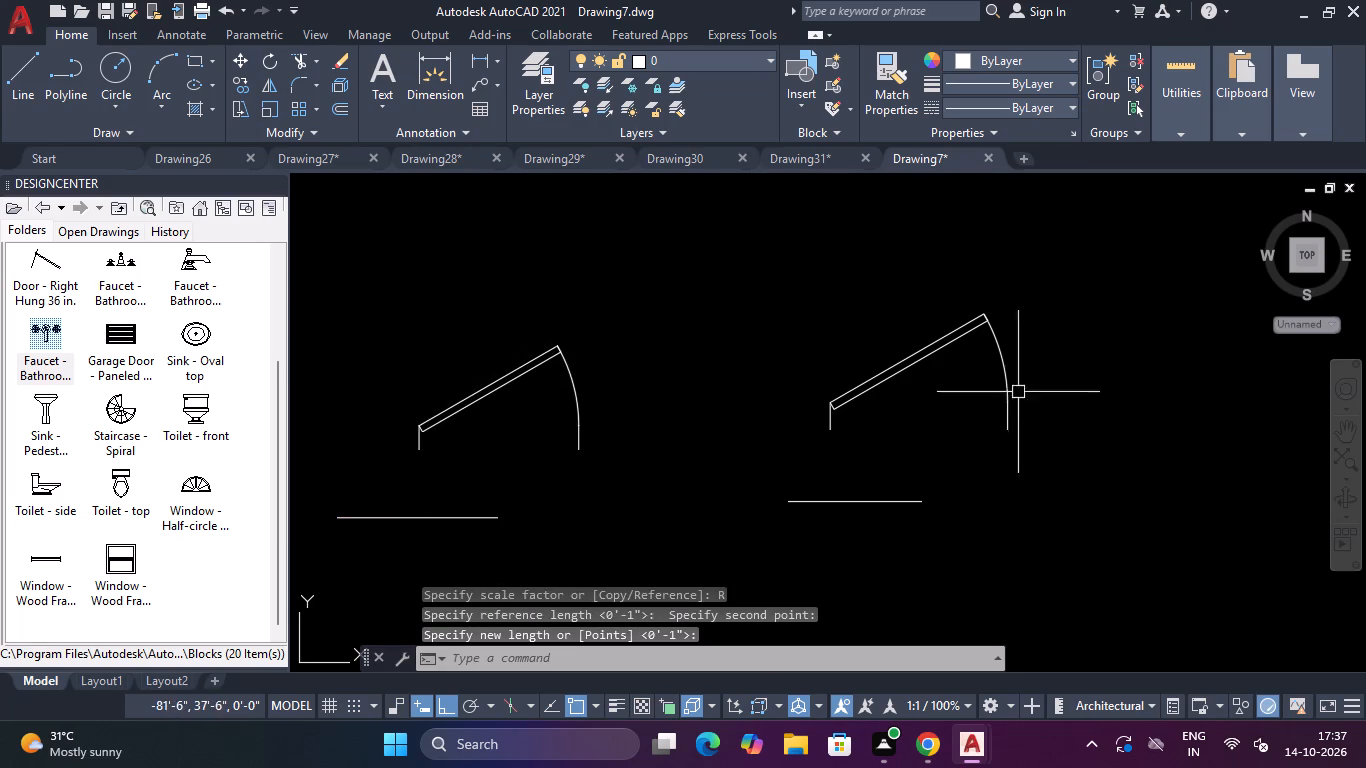
Scale the east door block by reference so its opening width matches the 2'6" line below it.
drag(1122, 360, 1108, 360)
click(1005, 370)
text(SC)
key(space)
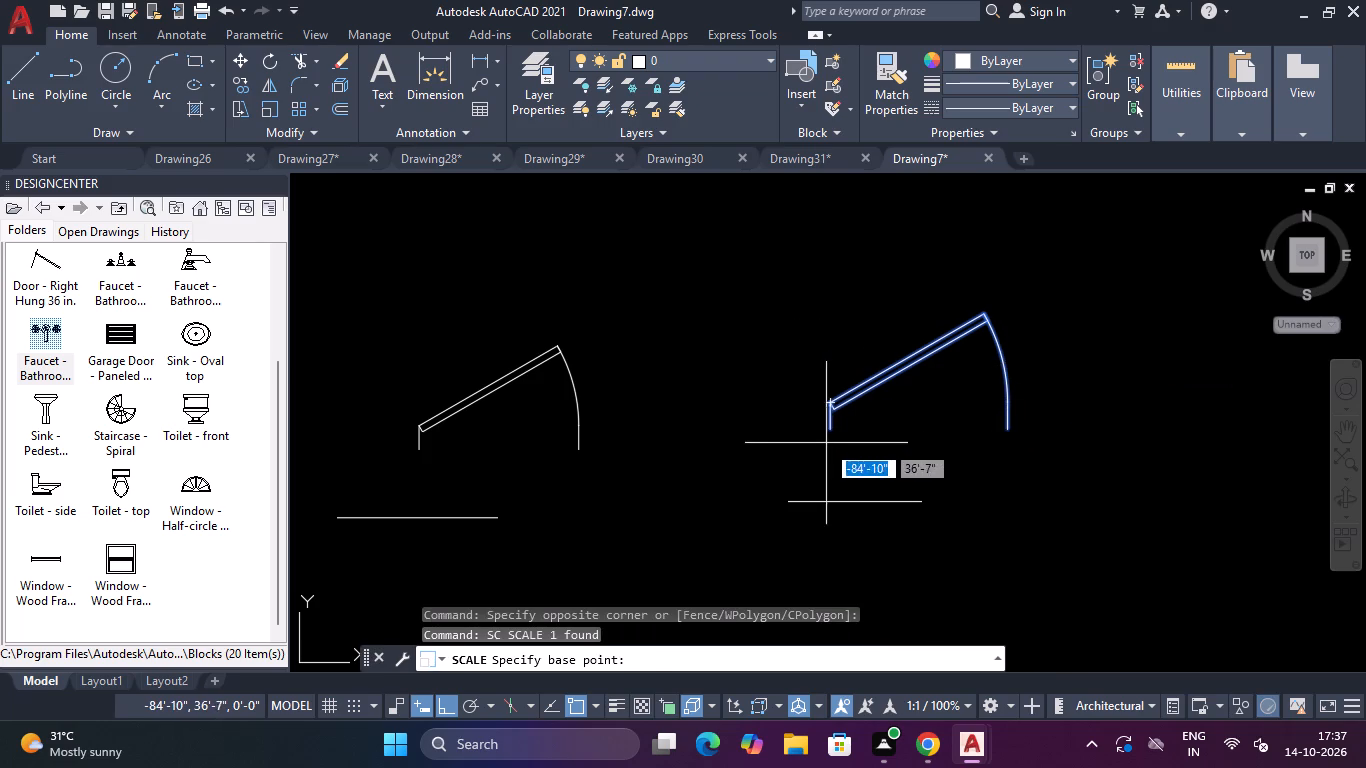
click(788, 505)
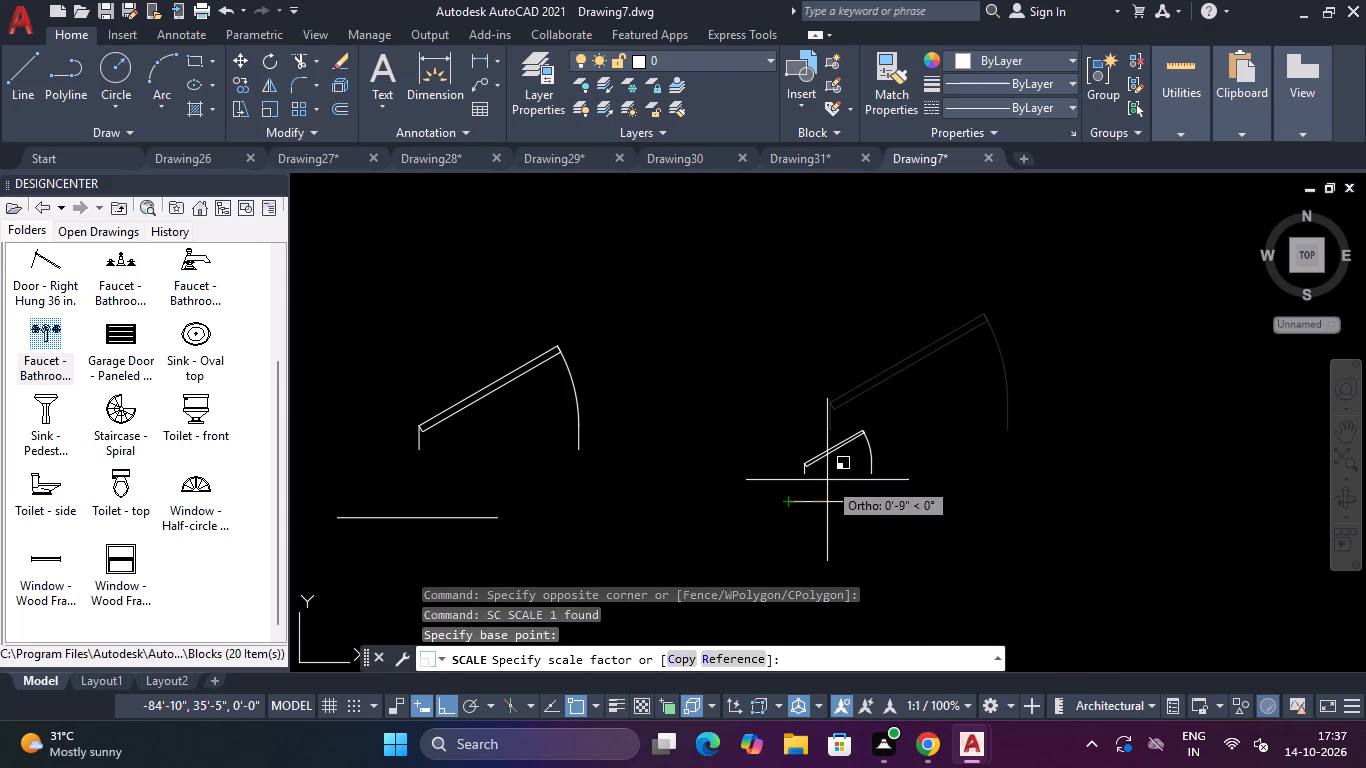
text(R)
key(space)
click(829, 436)
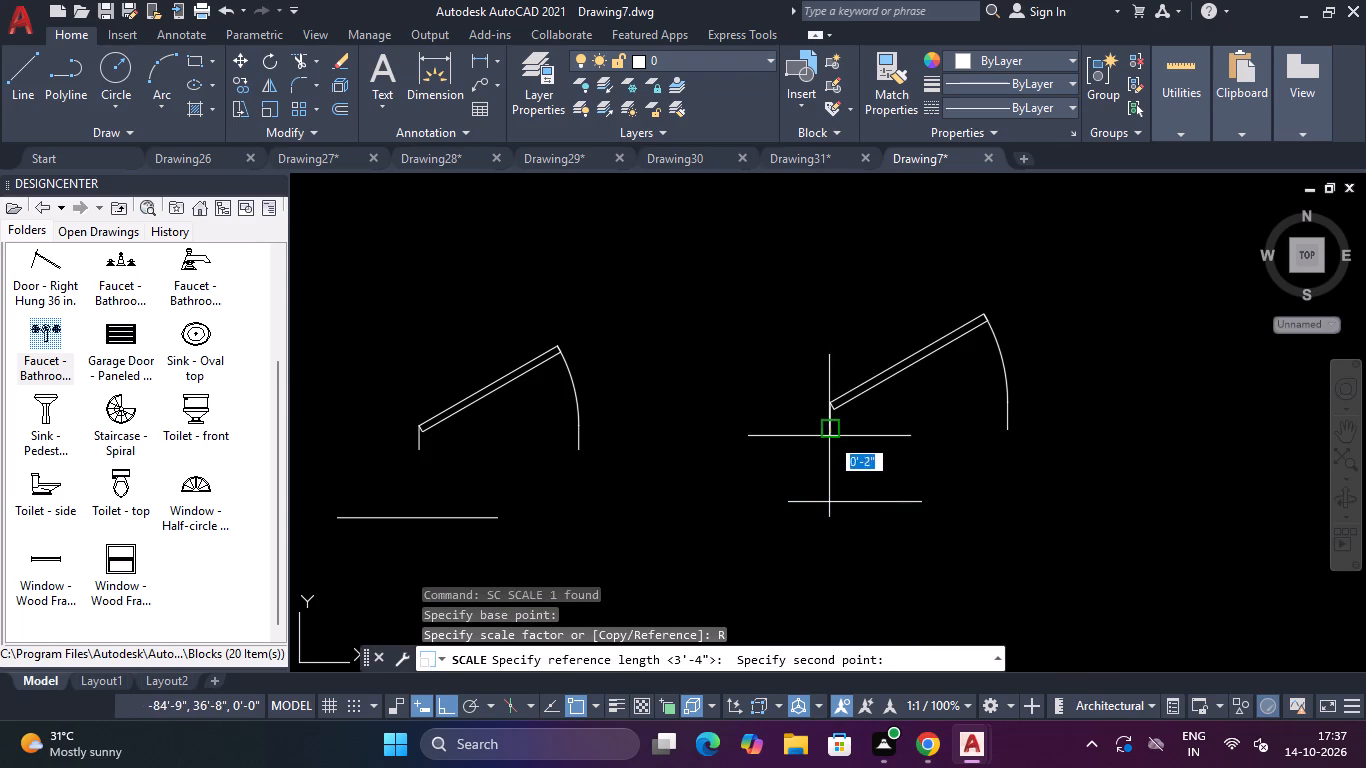
click(1011, 427)
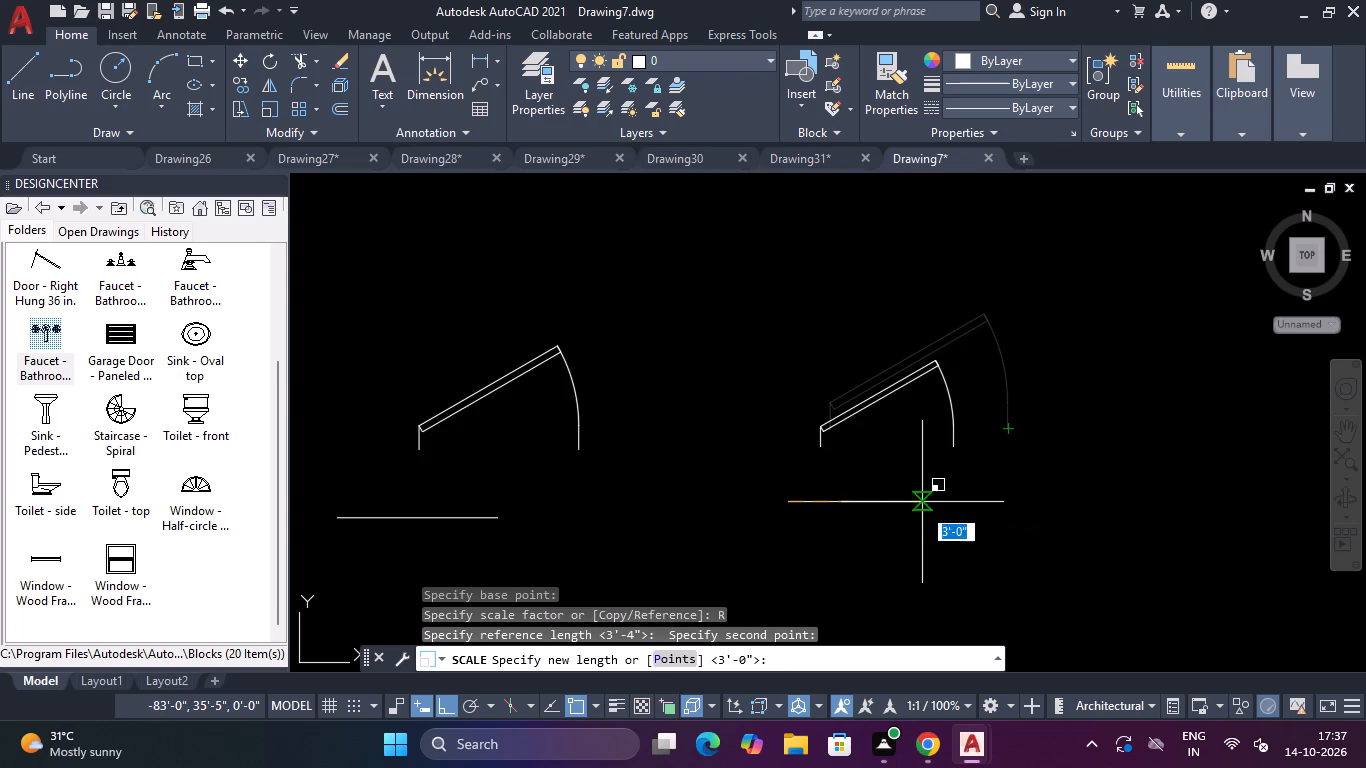
click(921, 506)
Erase both horizontal reference lines below the two door blocks.
scroll(935, 483, down, 3)
scroll(841, 483, up, 2)
drag(828, 489, 818, 491)
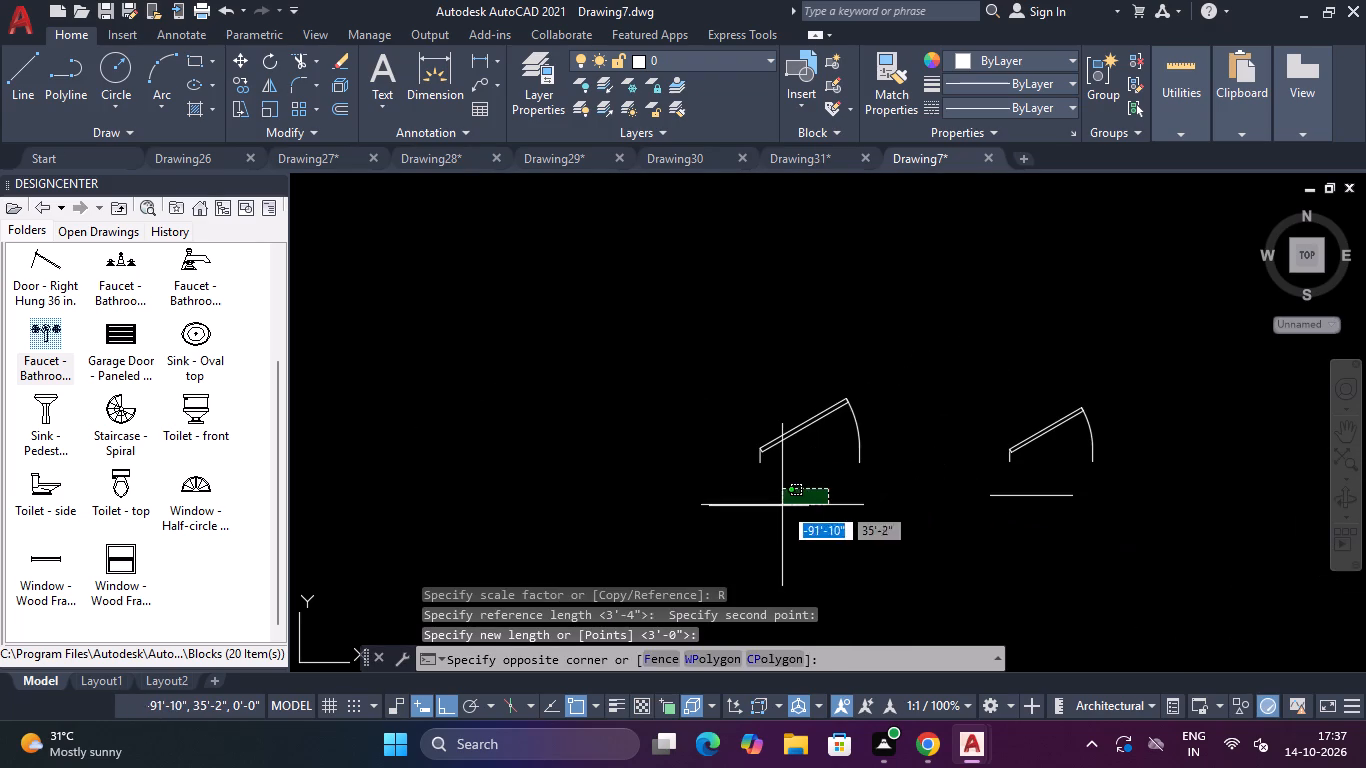
click(782, 505)
click(791, 500)
key(Delete)
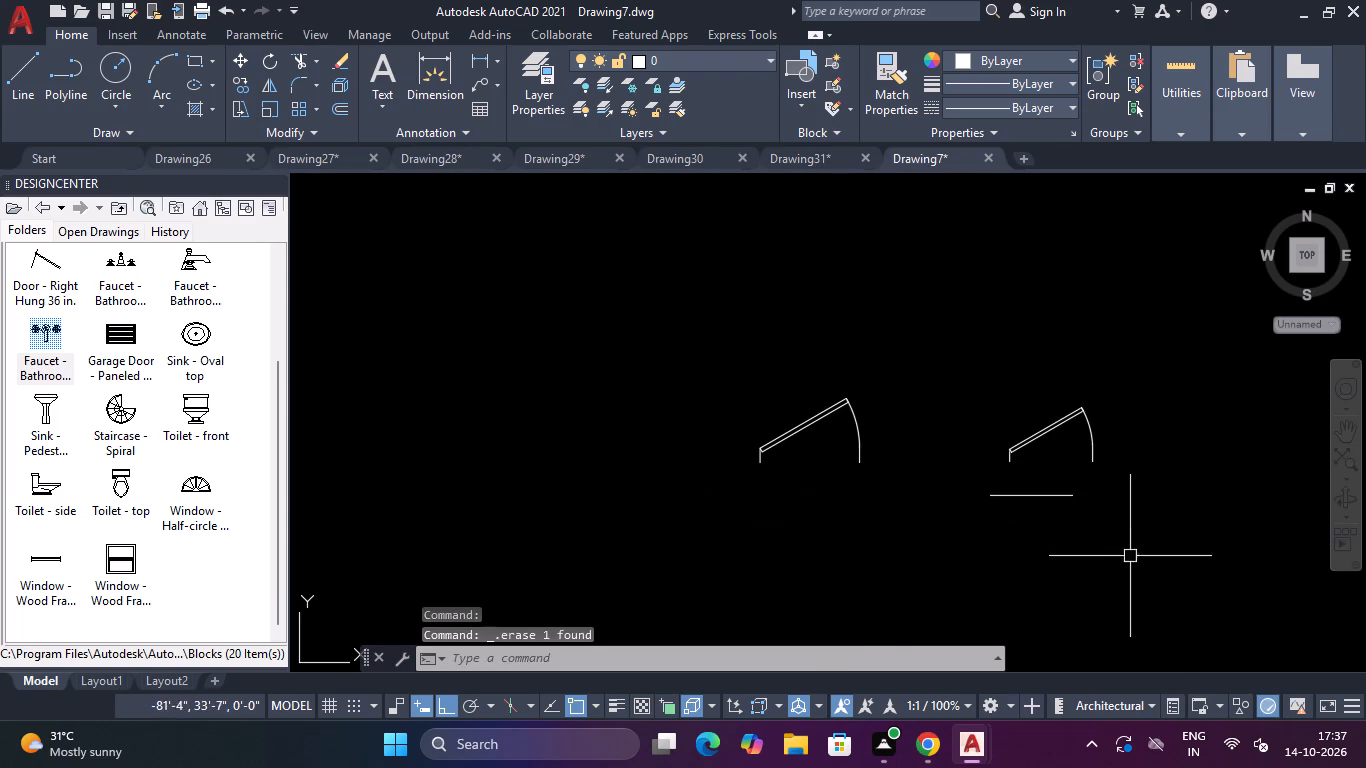
click(1030, 499)
key(Delete)
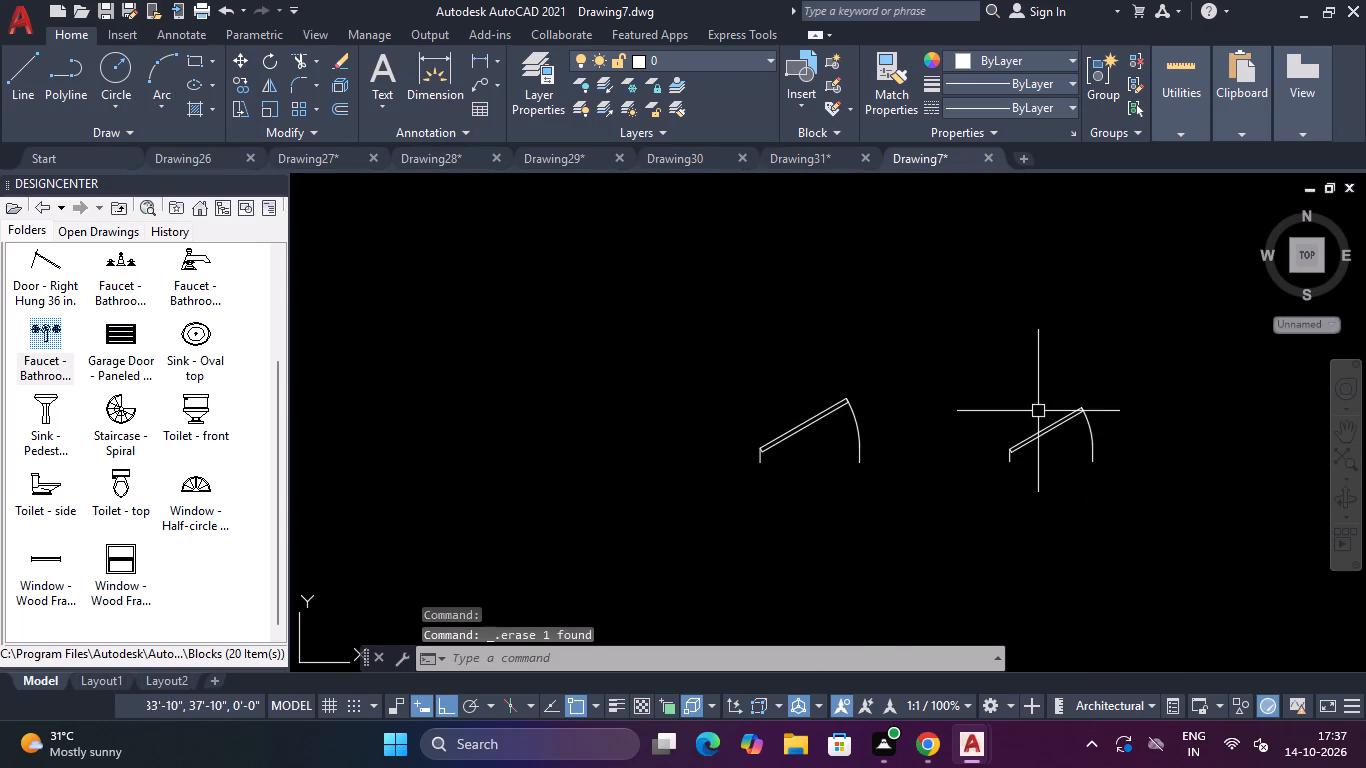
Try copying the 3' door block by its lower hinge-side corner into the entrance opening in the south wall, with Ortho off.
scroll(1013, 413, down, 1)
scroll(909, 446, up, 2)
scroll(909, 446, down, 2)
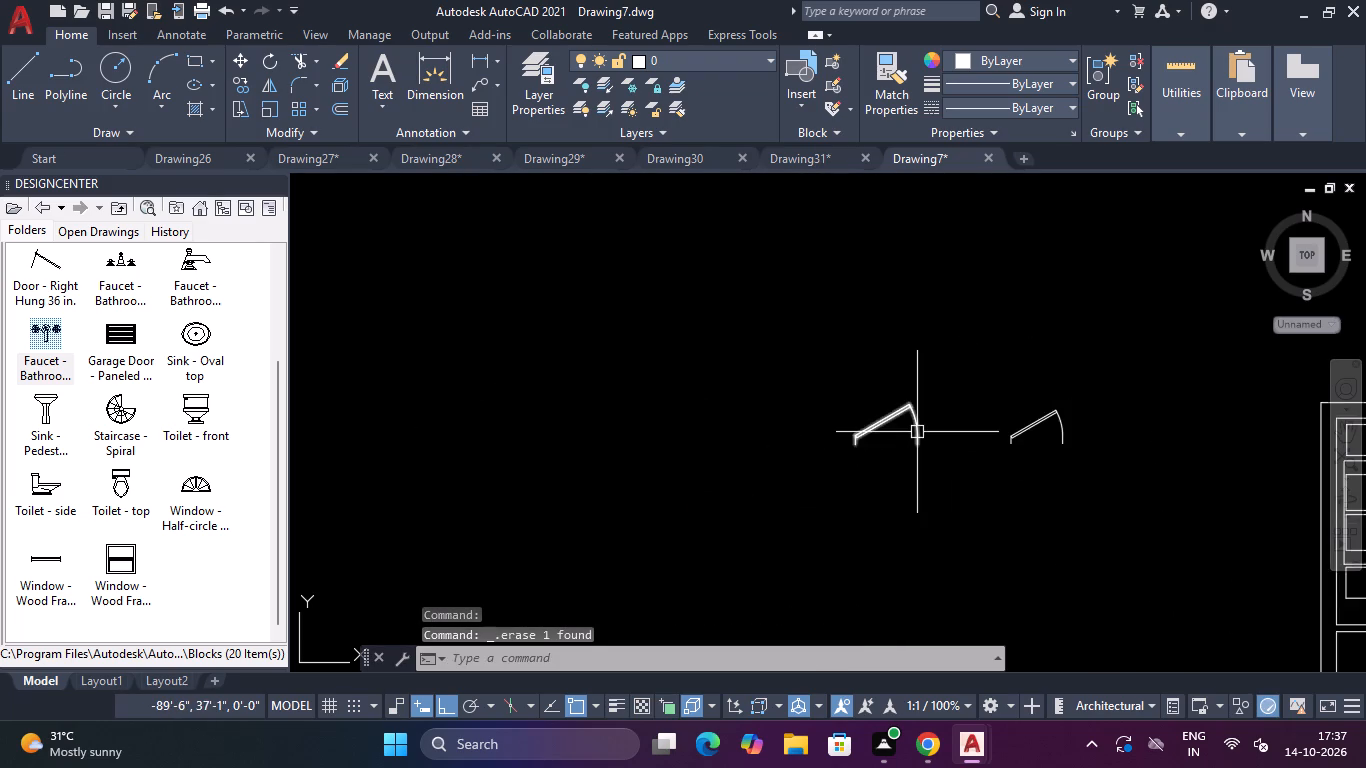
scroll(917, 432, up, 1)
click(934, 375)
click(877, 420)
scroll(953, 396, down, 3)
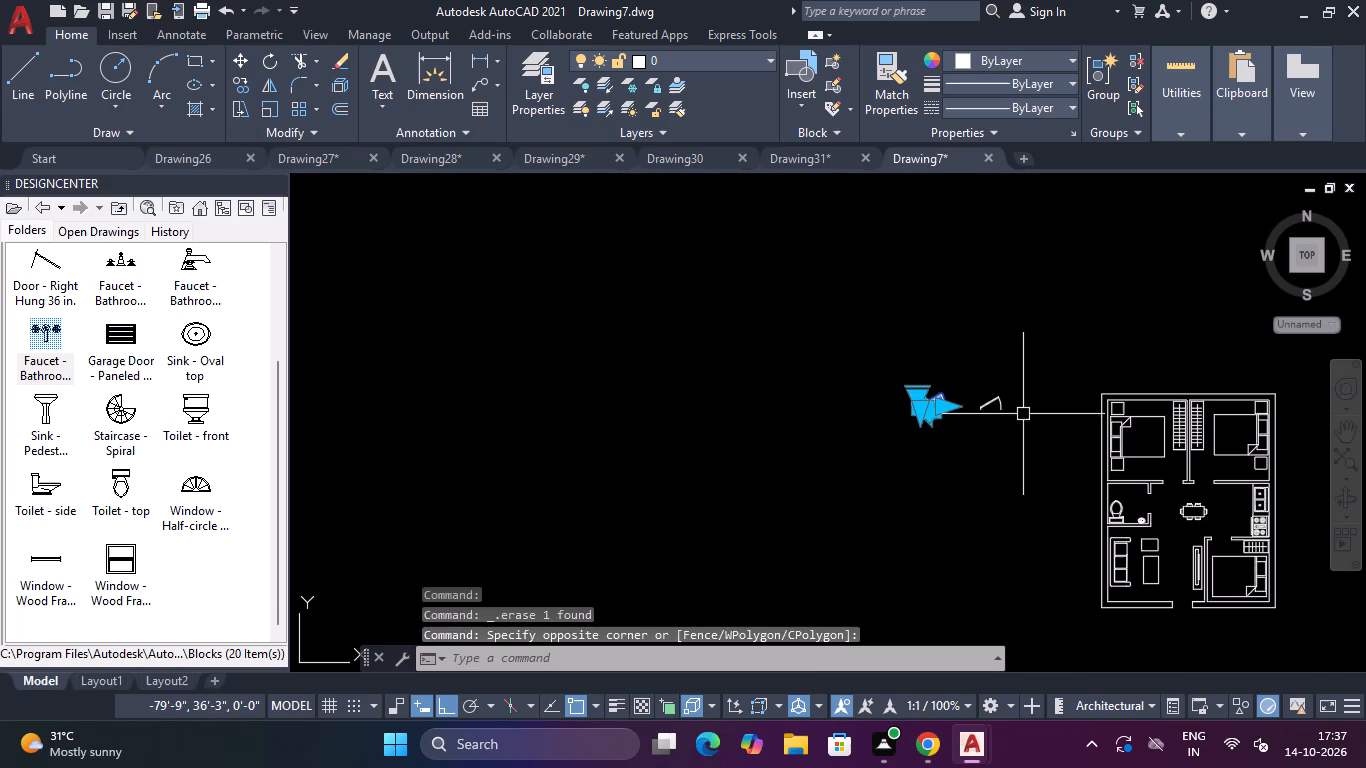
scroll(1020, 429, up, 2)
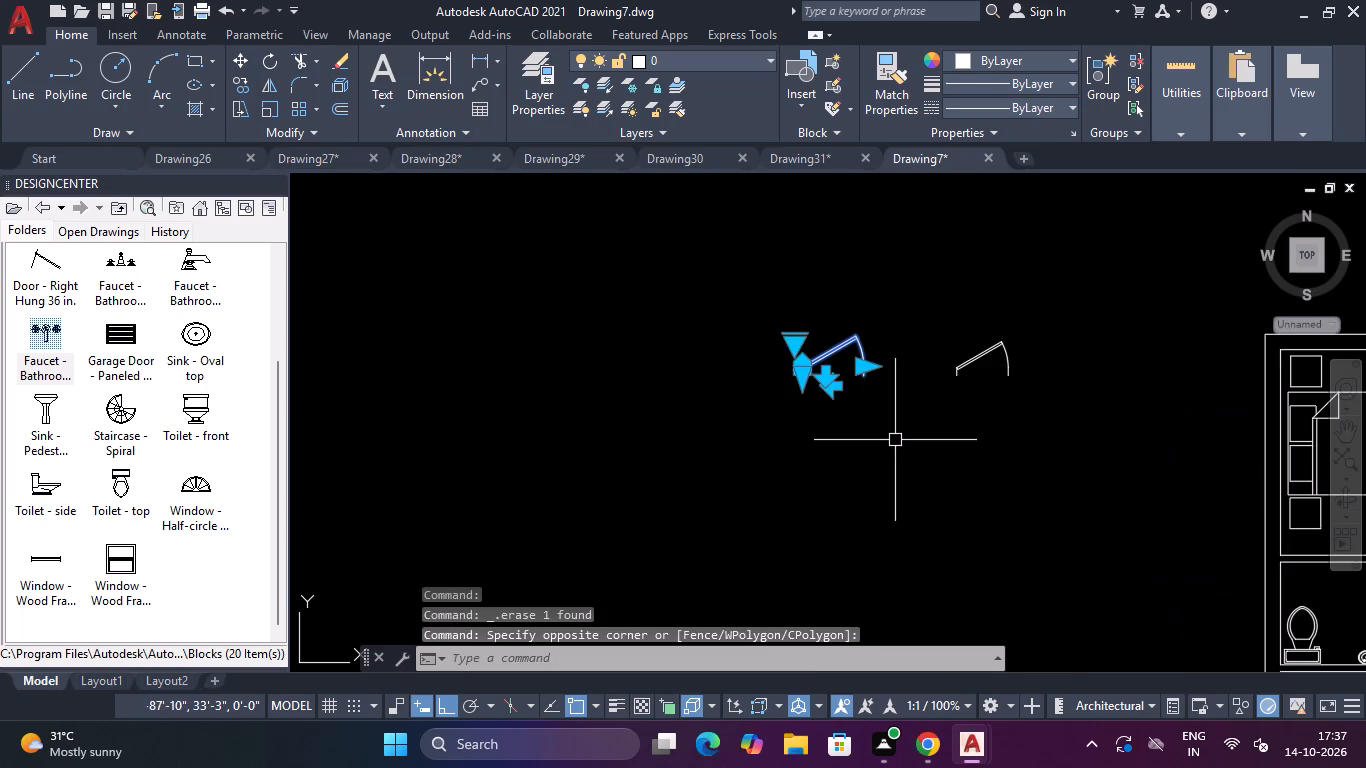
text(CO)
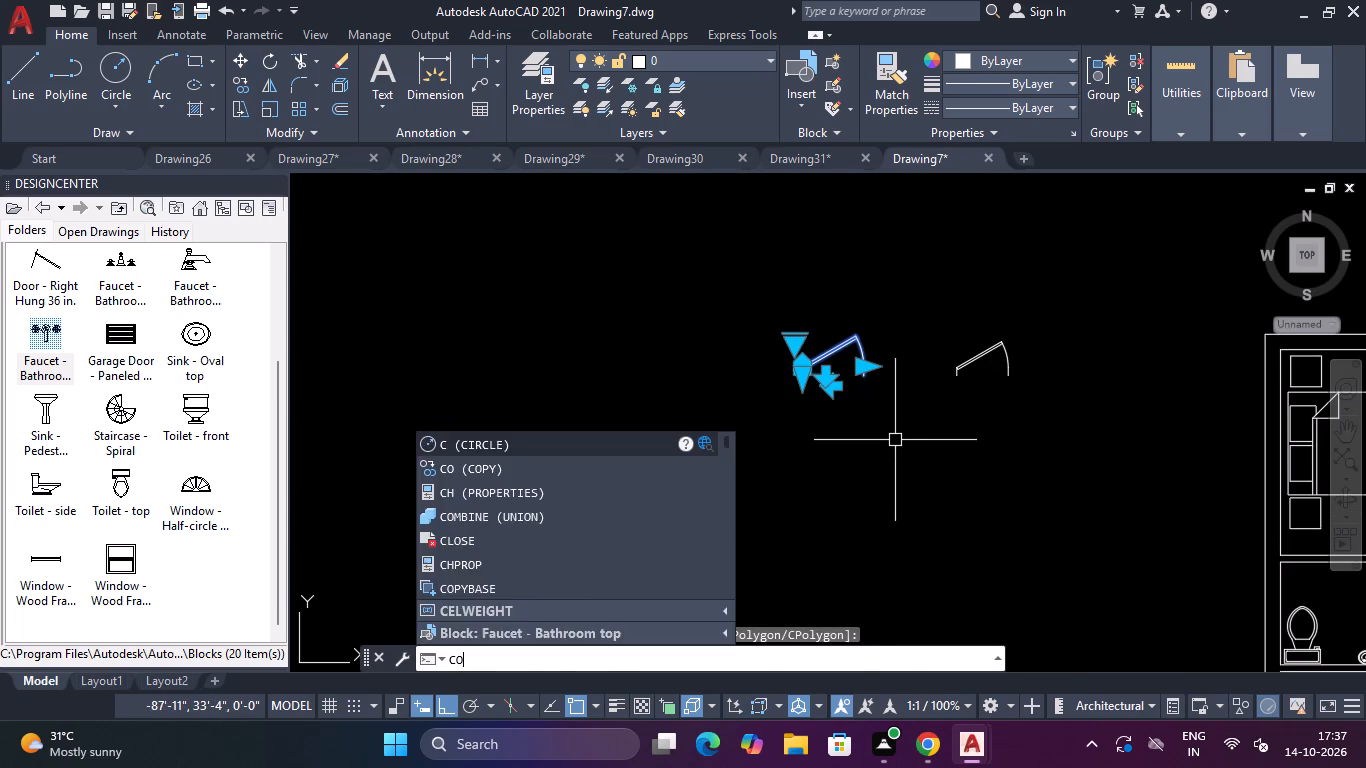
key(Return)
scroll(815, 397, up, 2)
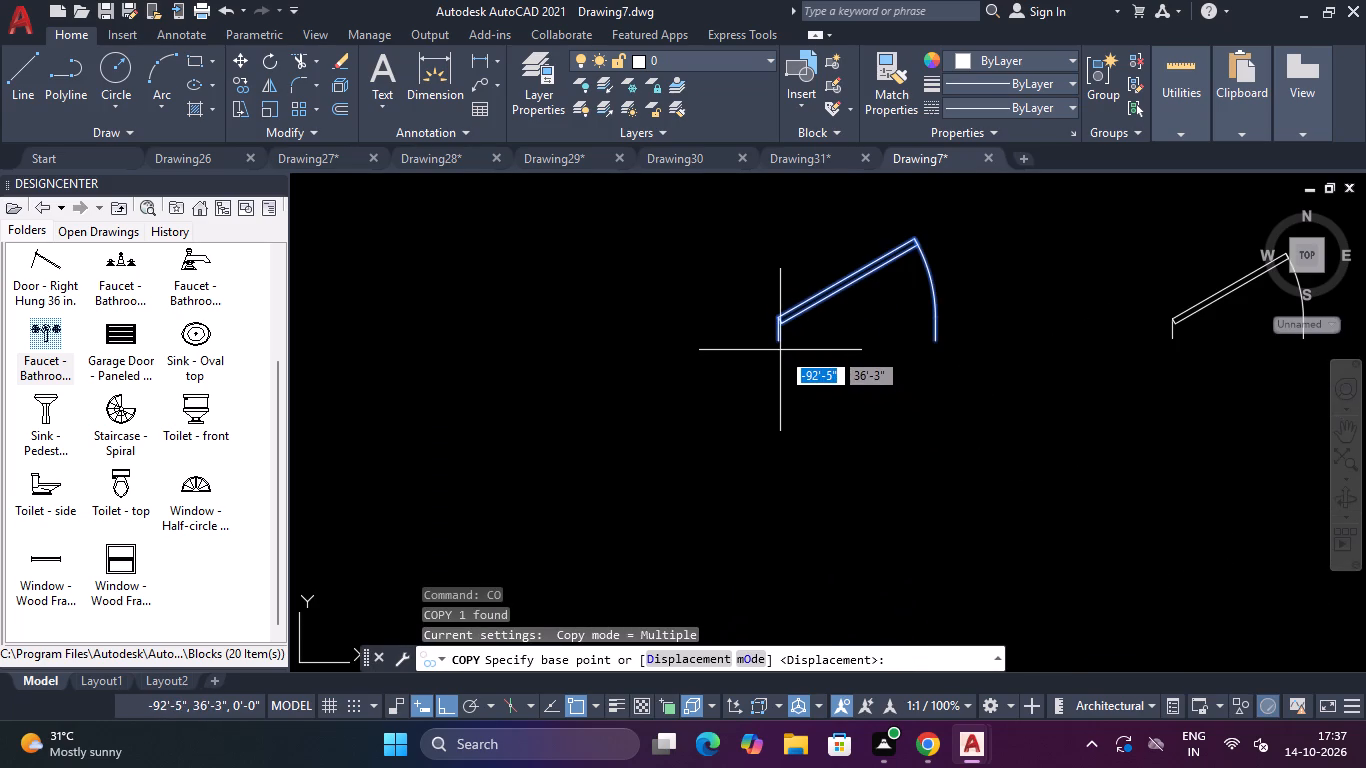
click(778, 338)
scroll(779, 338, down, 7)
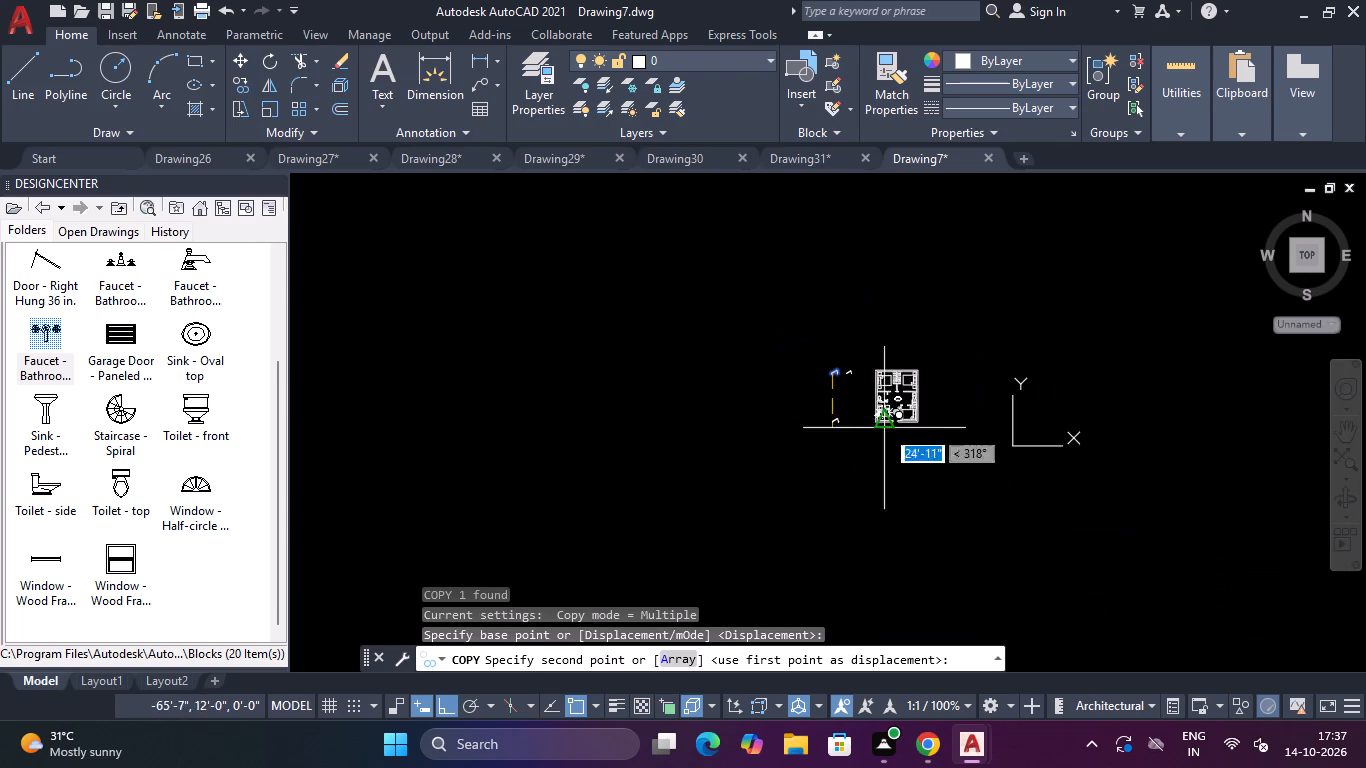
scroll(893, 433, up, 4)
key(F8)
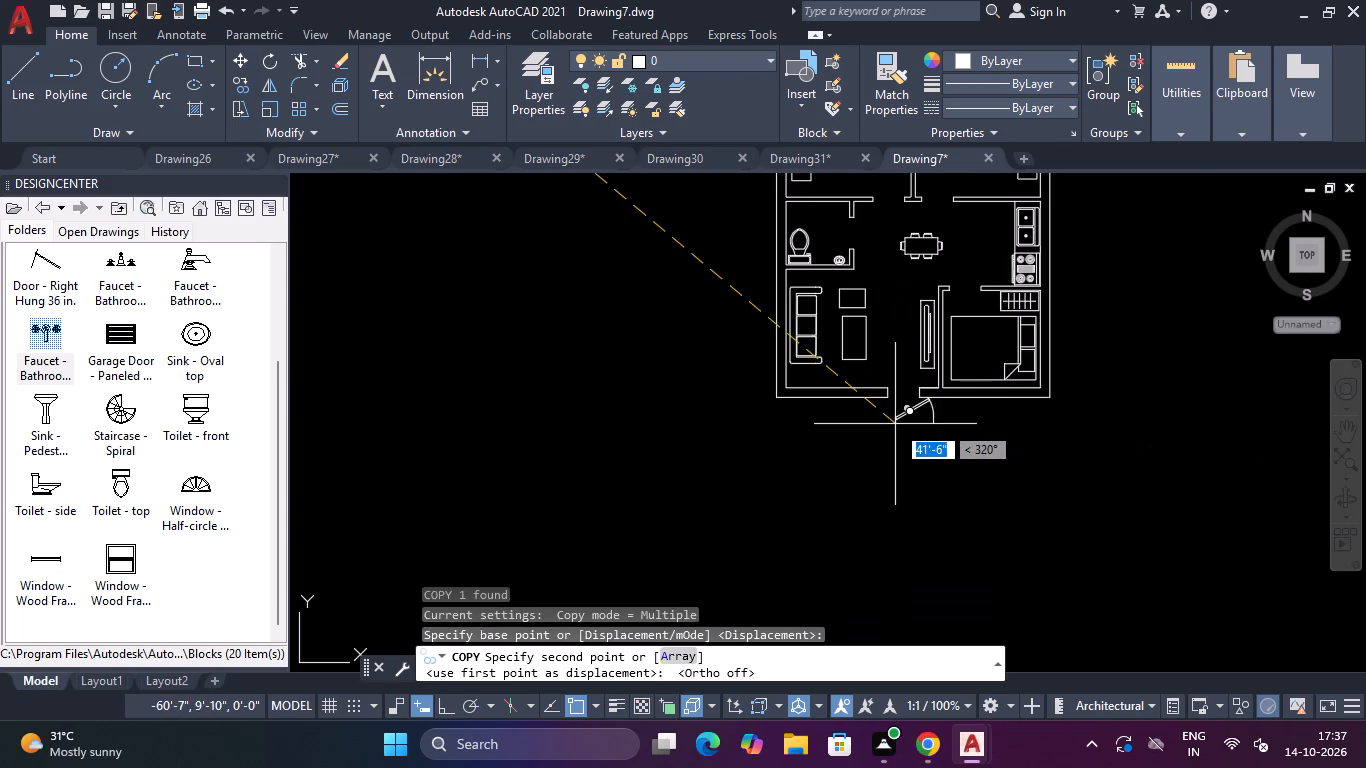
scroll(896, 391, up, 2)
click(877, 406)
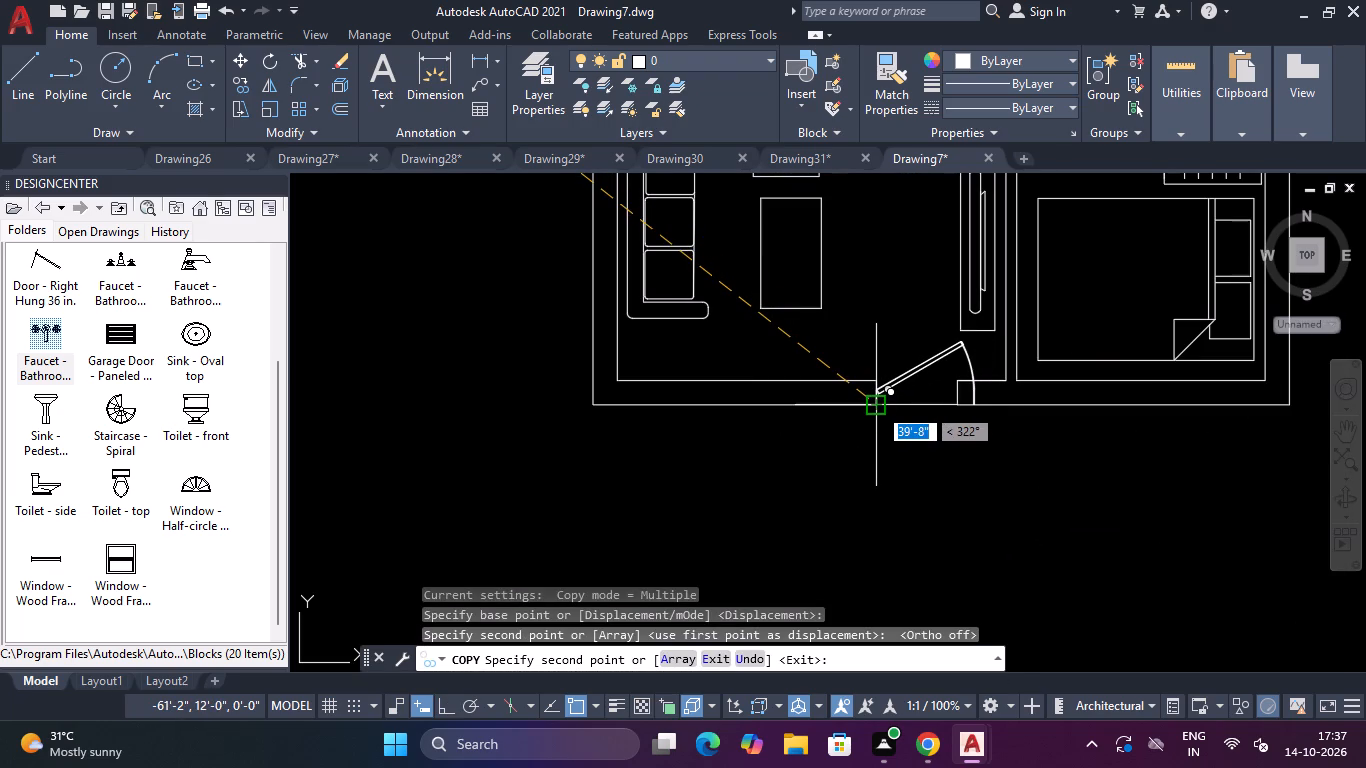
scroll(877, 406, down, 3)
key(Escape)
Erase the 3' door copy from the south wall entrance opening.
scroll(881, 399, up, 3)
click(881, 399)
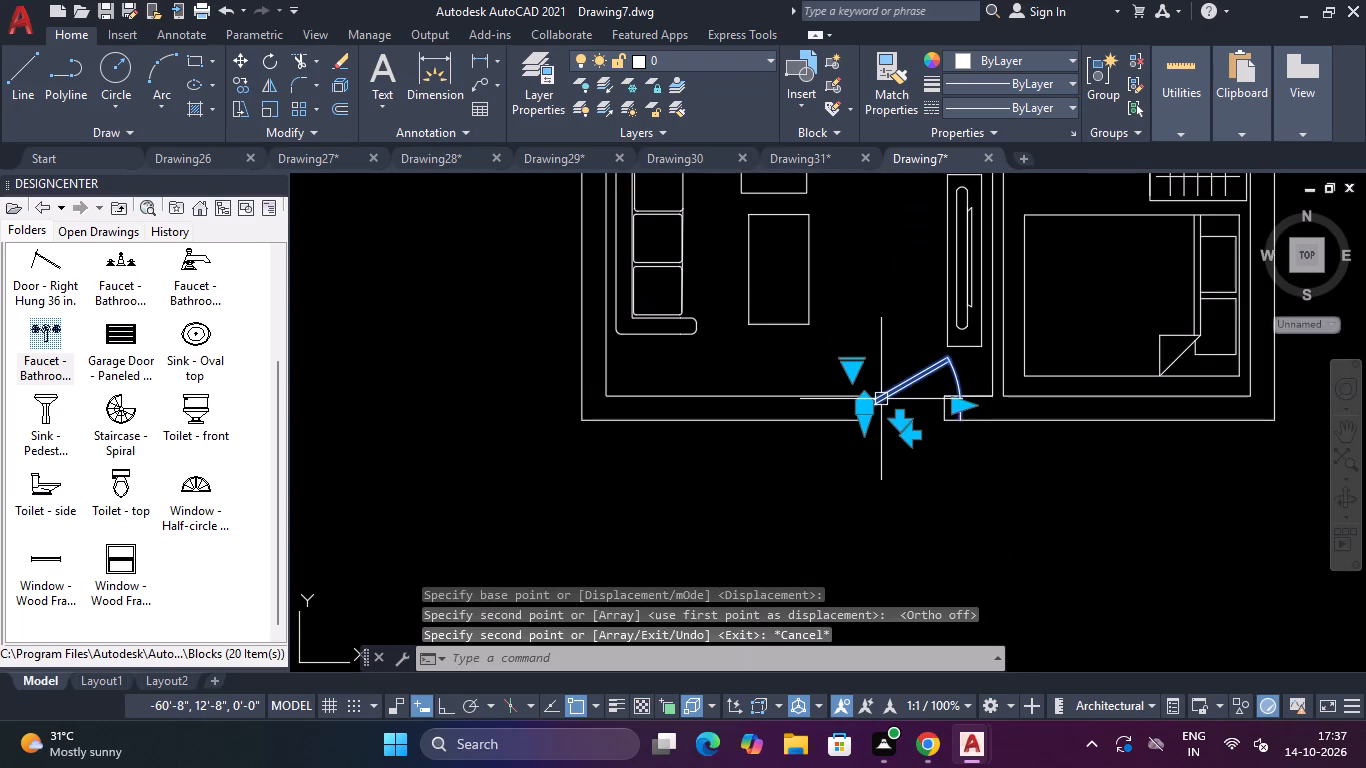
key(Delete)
Copy the 2'6" door block by its lower hinge-side corner into the entrance opening in the south wall.
scroll(882, 399, down, 4)
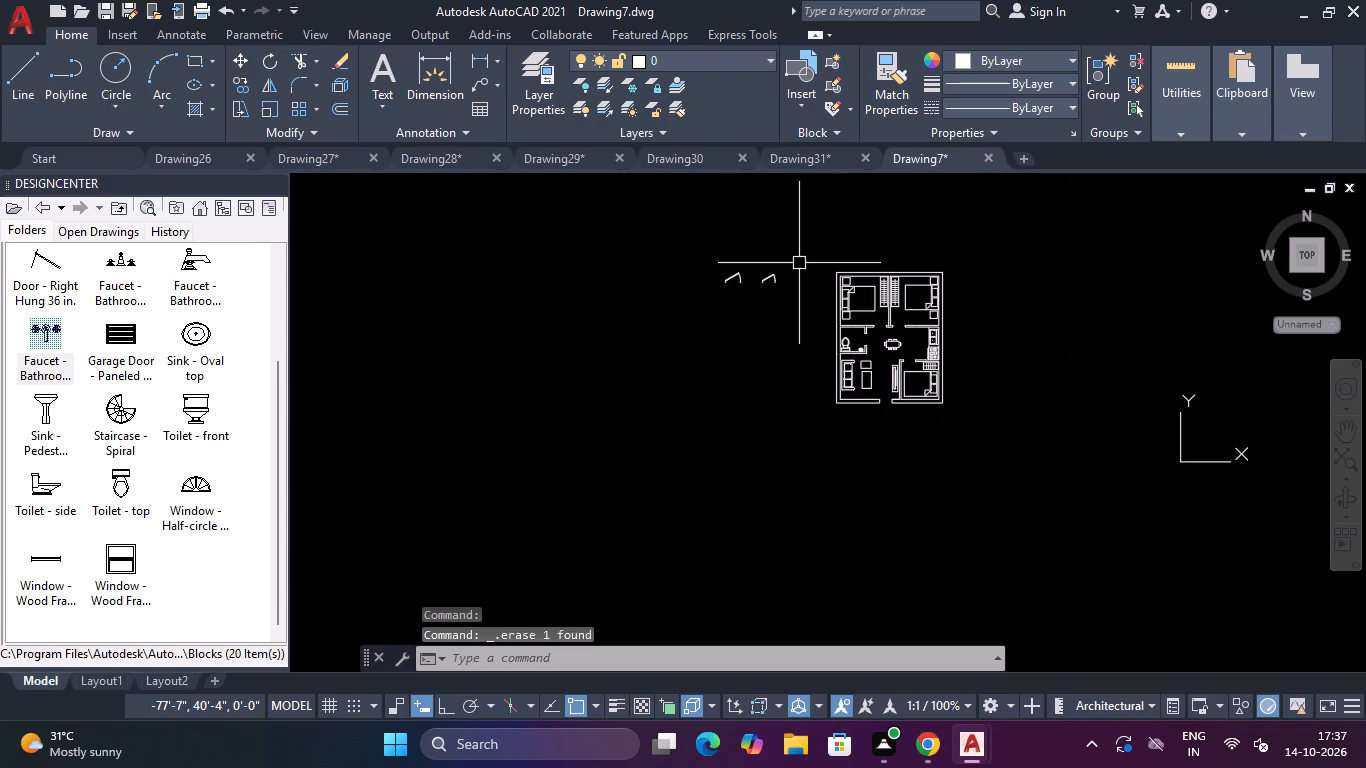
scroll(799, 263, up, 3)
click(774, 272)
click(671, 368)
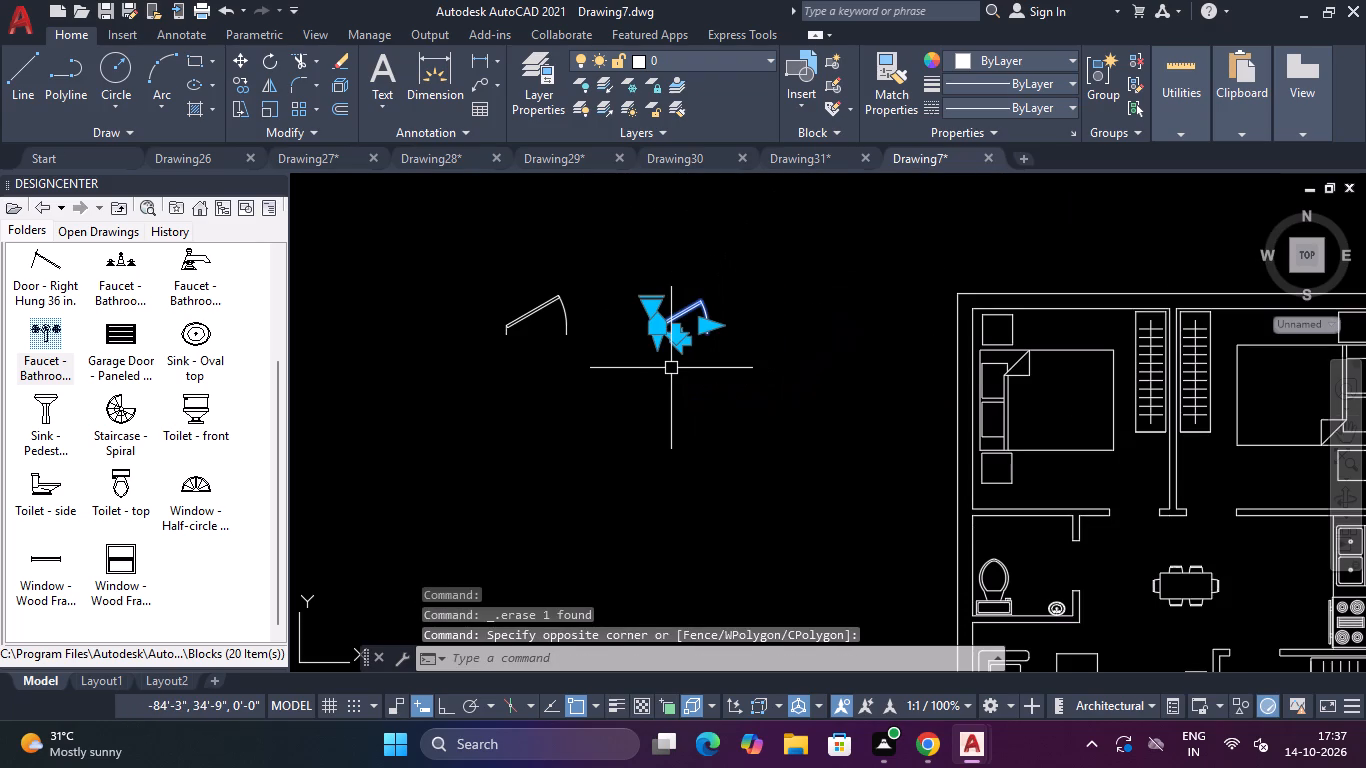
text(CO)
key(Return)
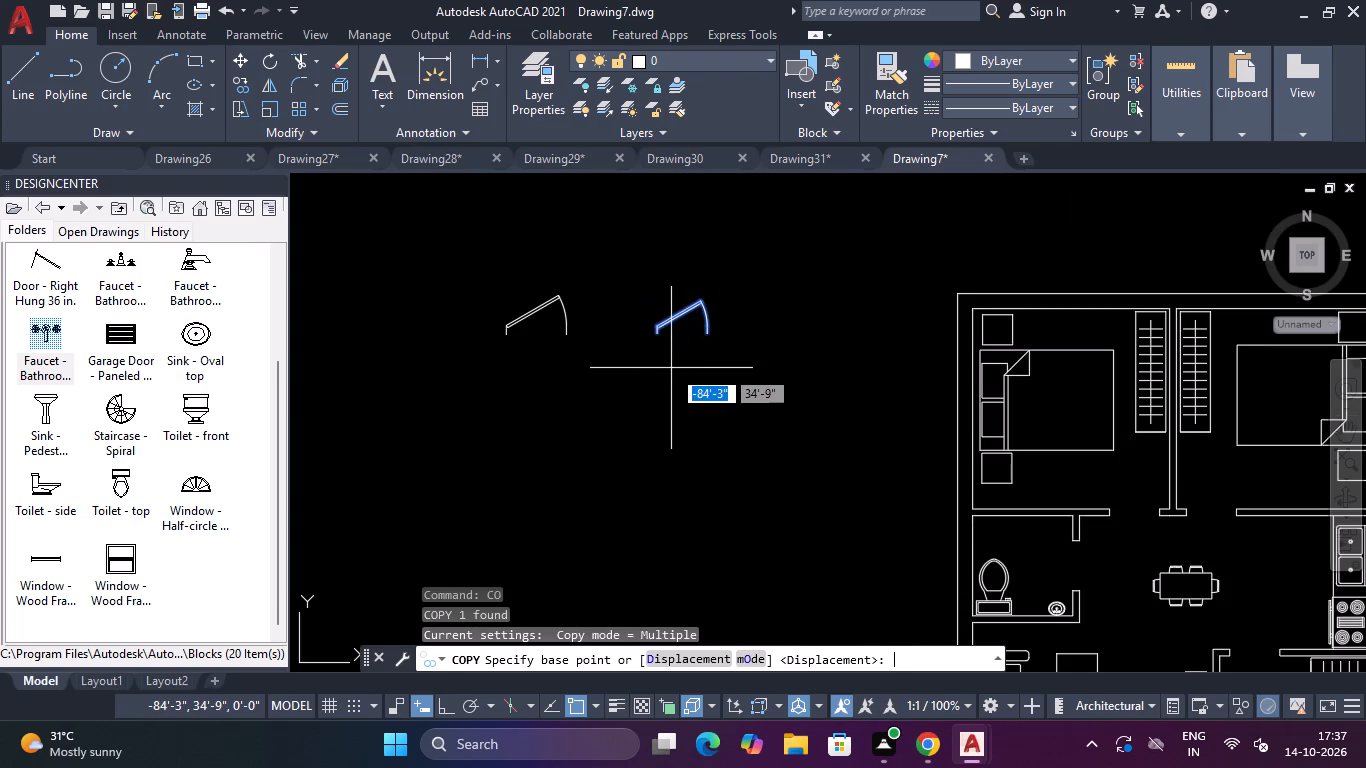
scroll(671, 368, up, 2)
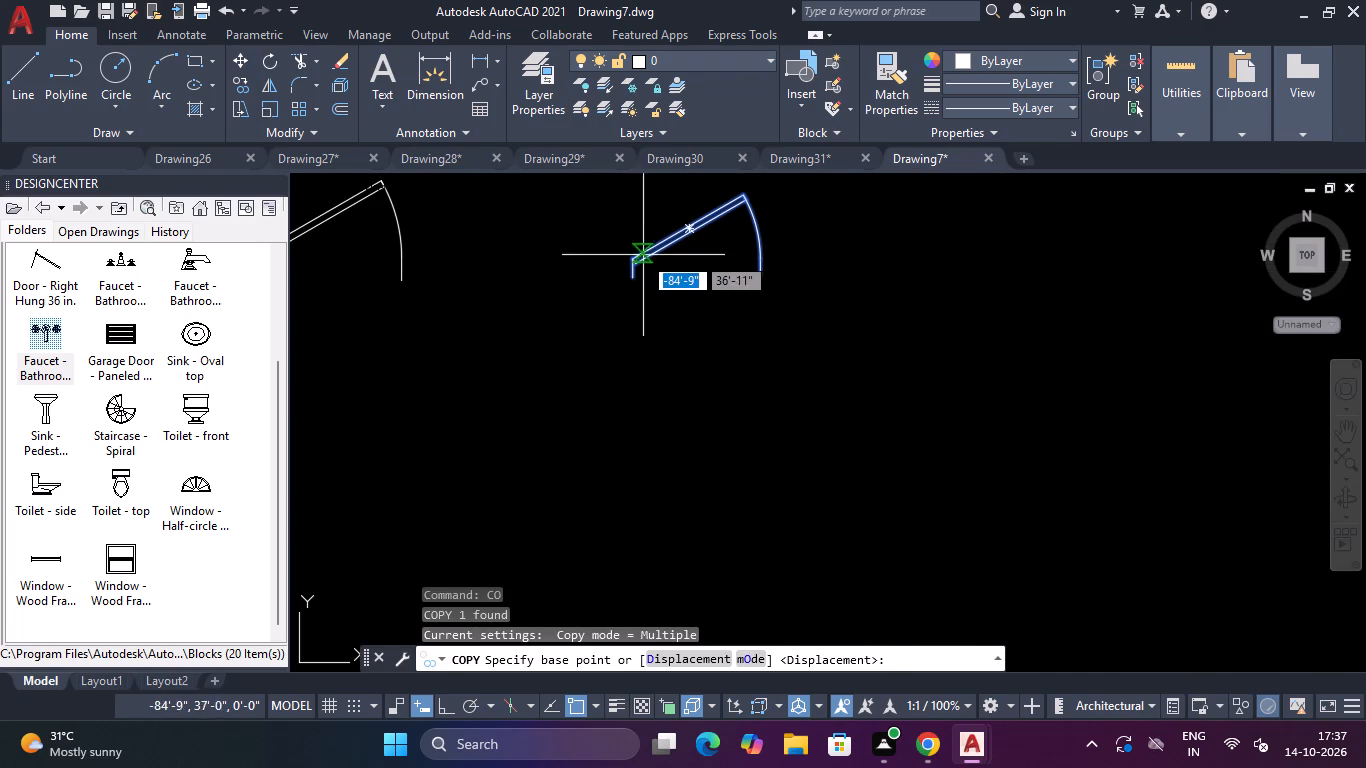
click(630, 281)
scroll(686, 333, down, 5)
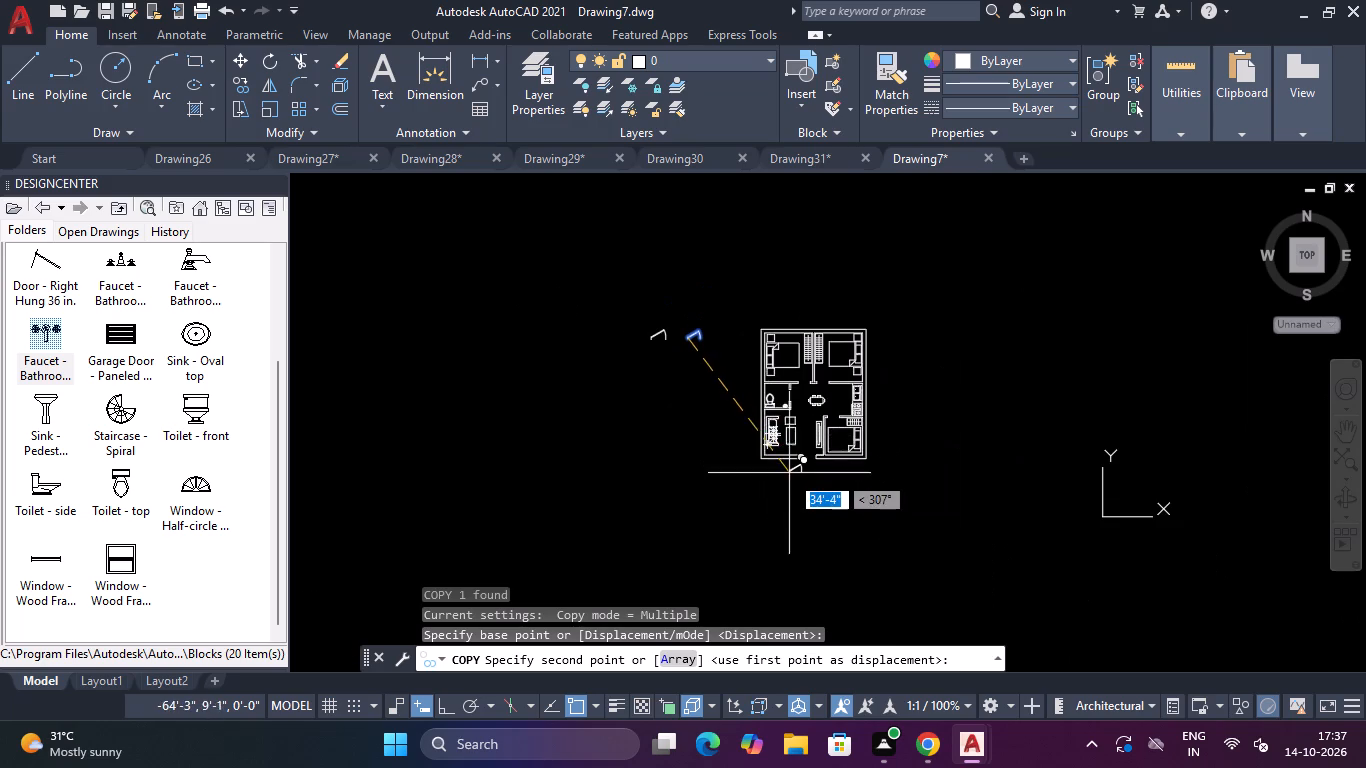
scroll(790, 474, up, 4)
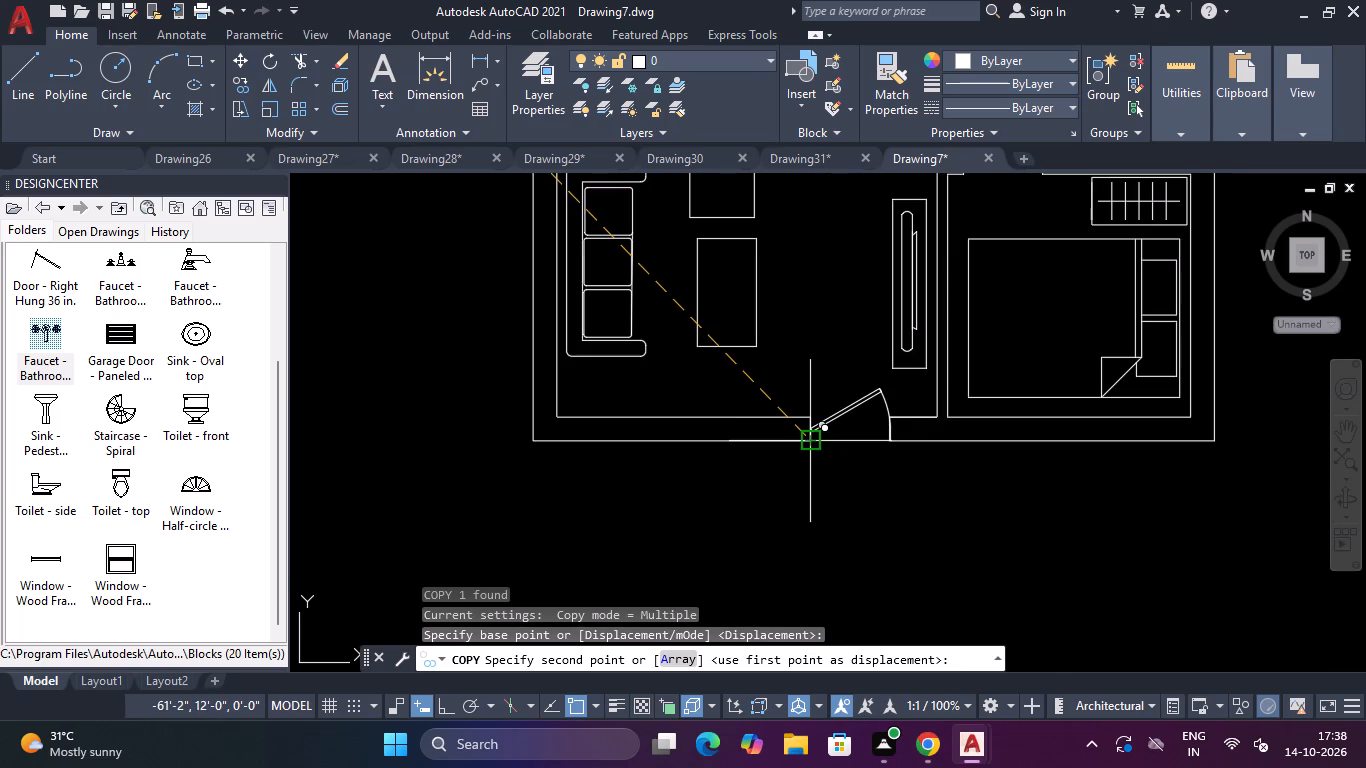
click(813, 432)
Place further copies of the 2'6" door in both north bedroom openings and the south-east bedroom opening.
scroll(813, 432, down, 4)
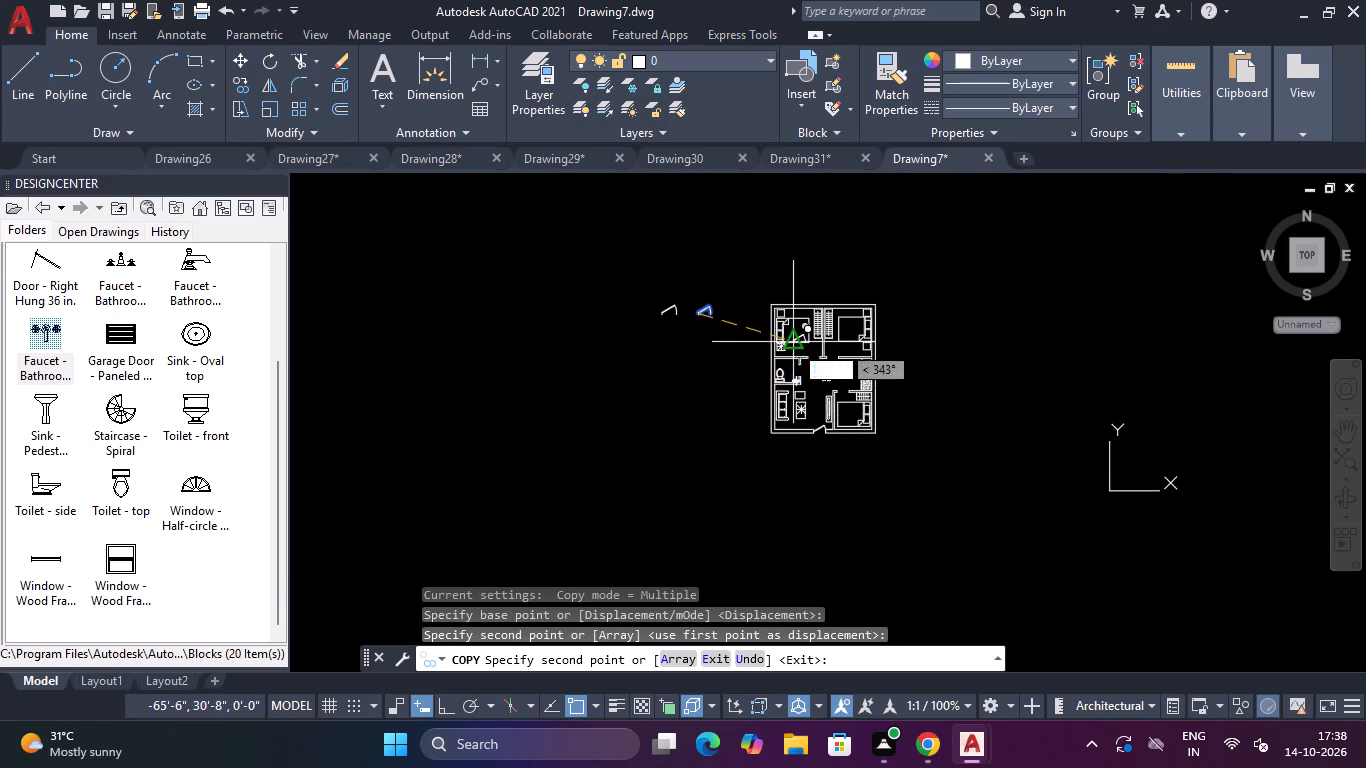
scroll(817, 354, up, 5)
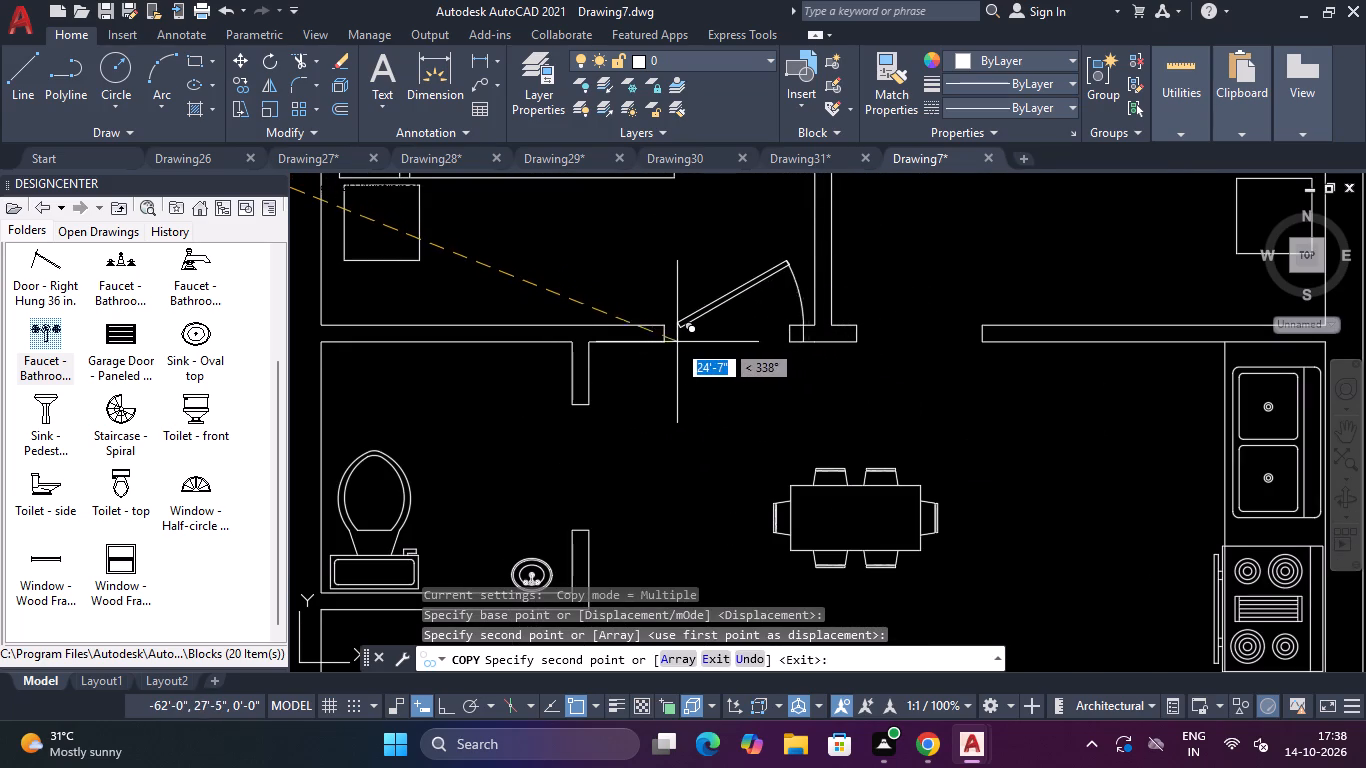
click(665, 342)
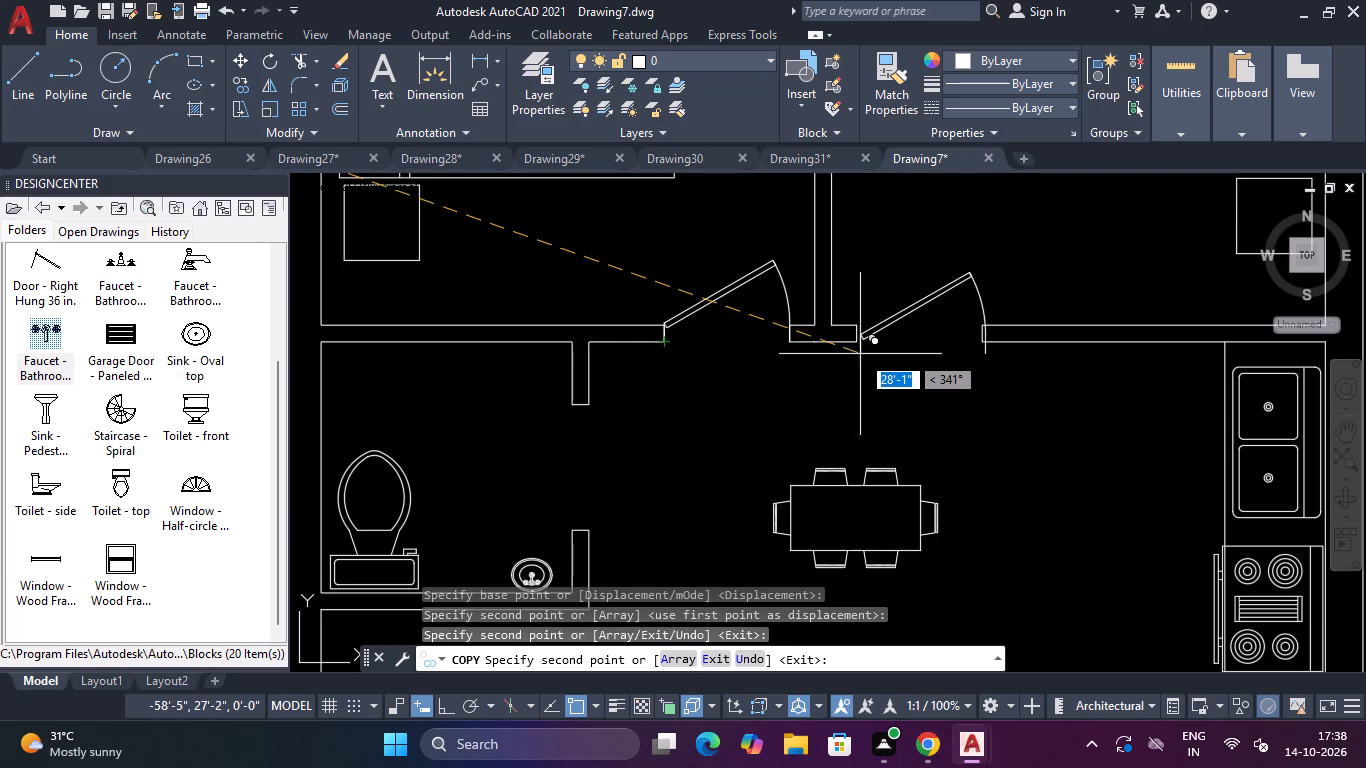
click(857, 341)
scroll(863, 366, down, 3)
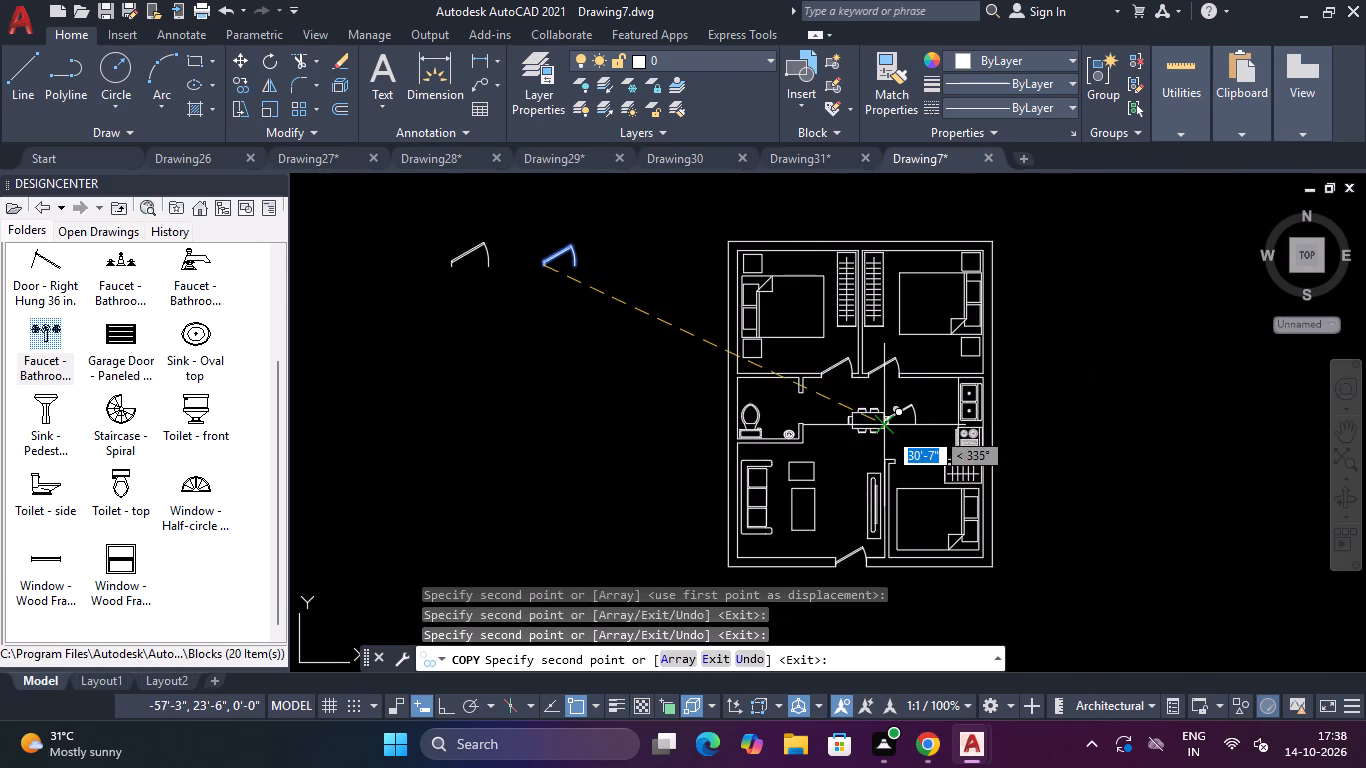
scroll(894, 456, up, 4)
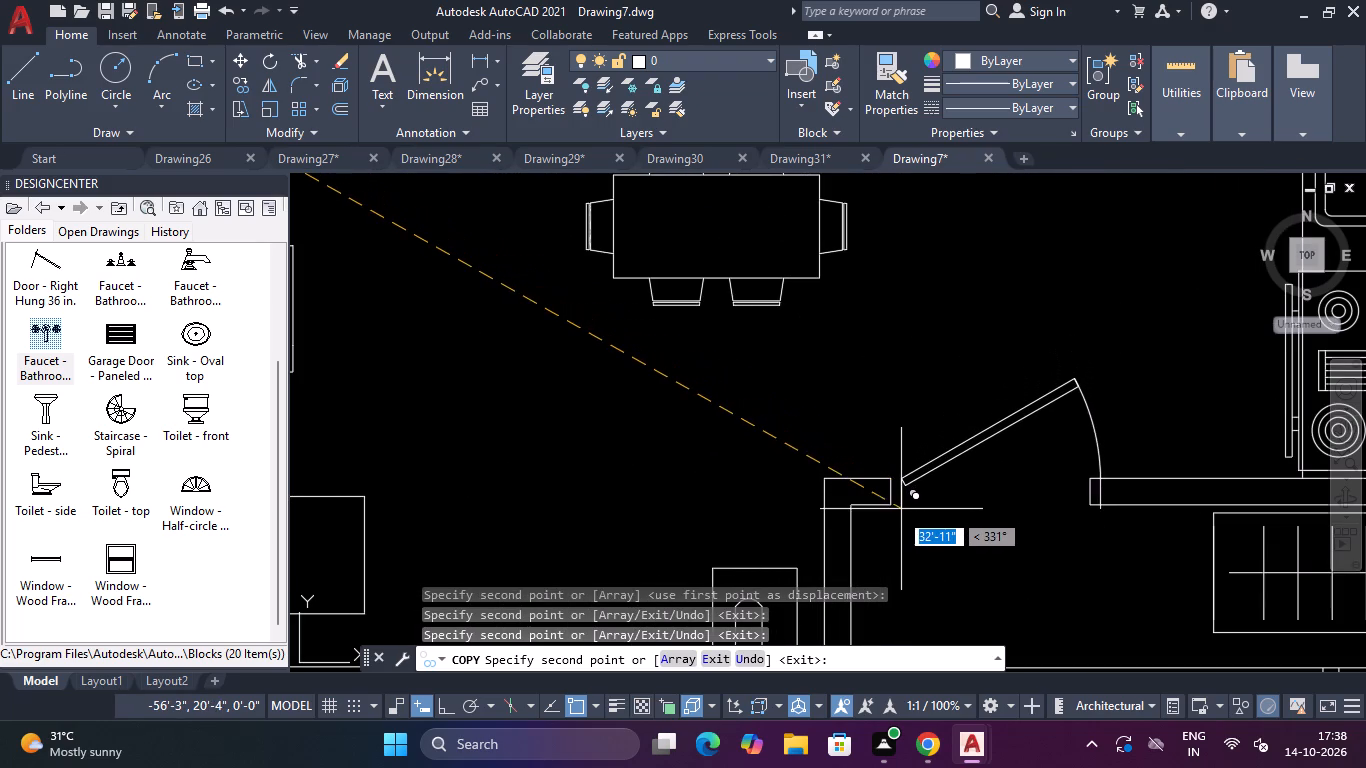
click(892, 512)
Place a spare copy of the 2'6" door outside the plan, west of the bathroom, and end the Copy command.
scroll(891, 512, down, 4)
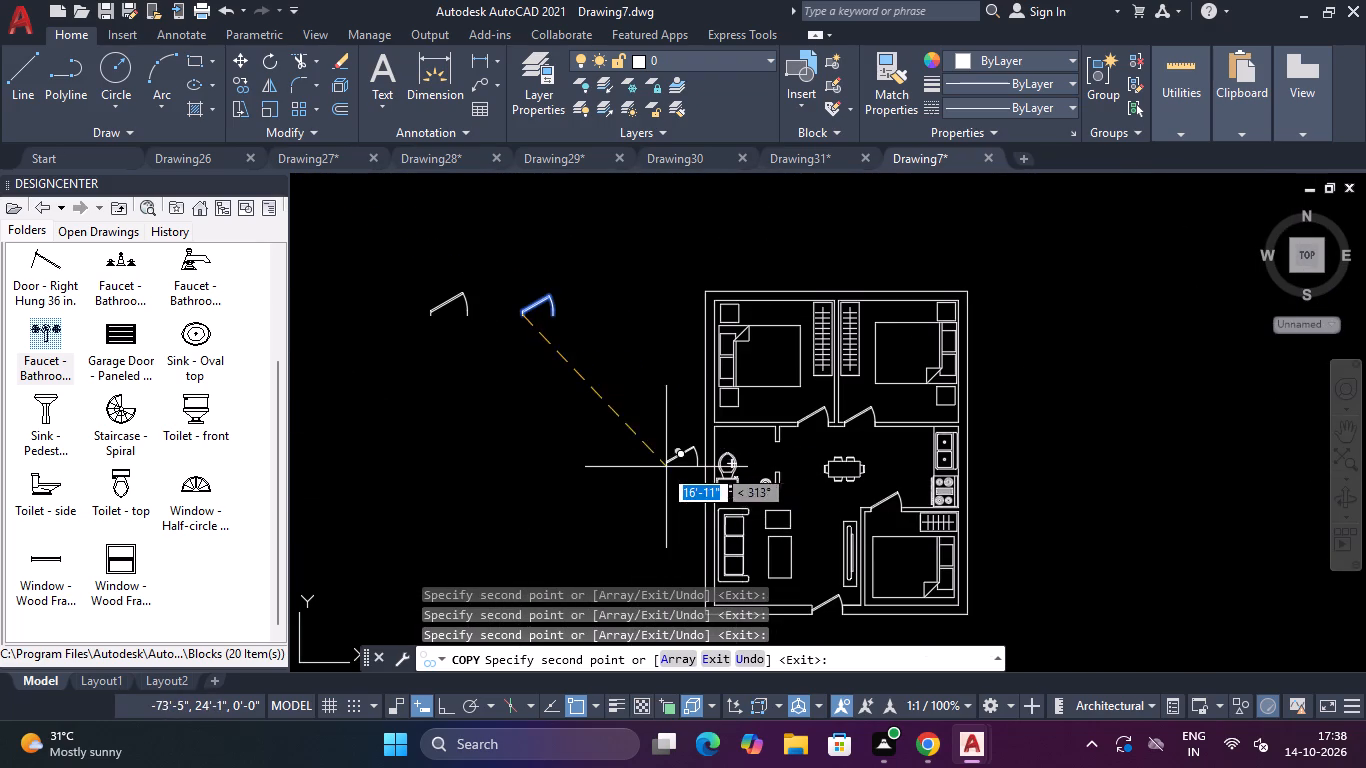
click(643, 466)
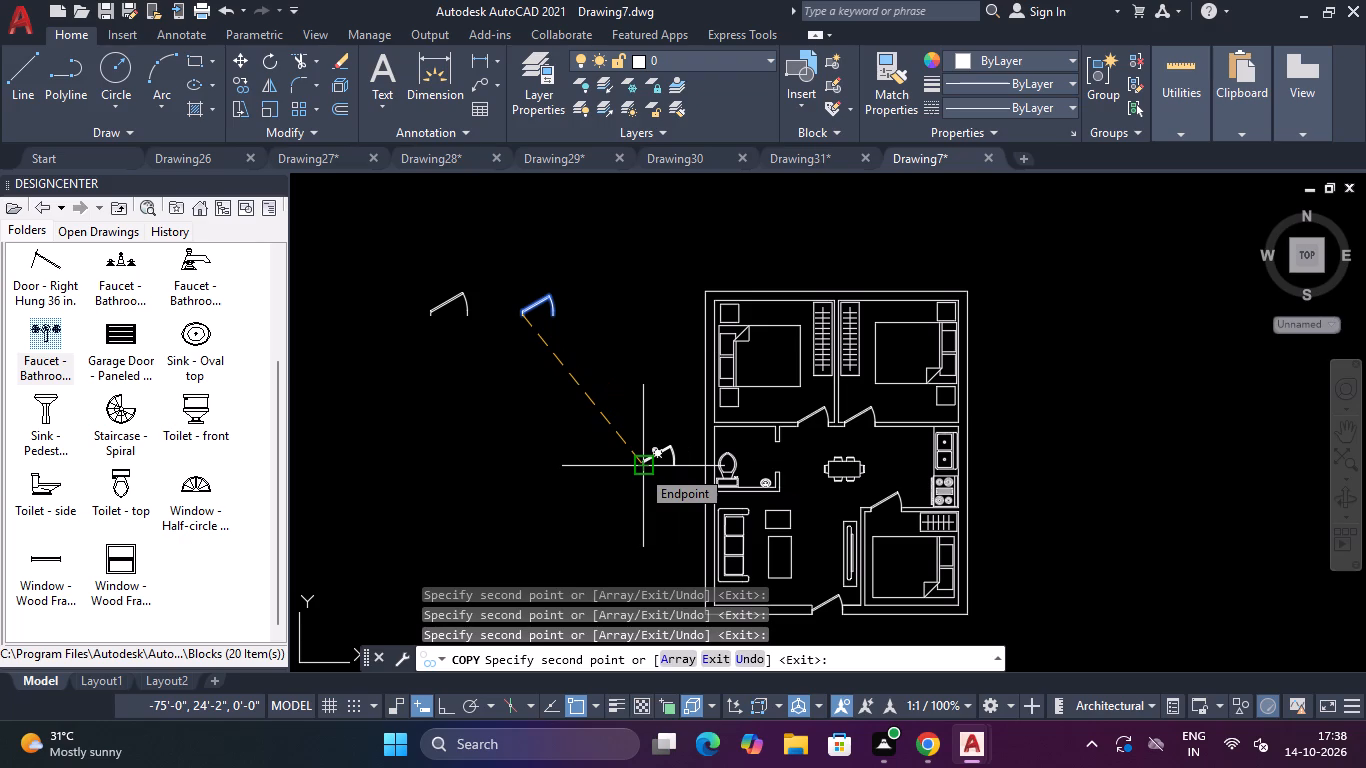
key(Escape)
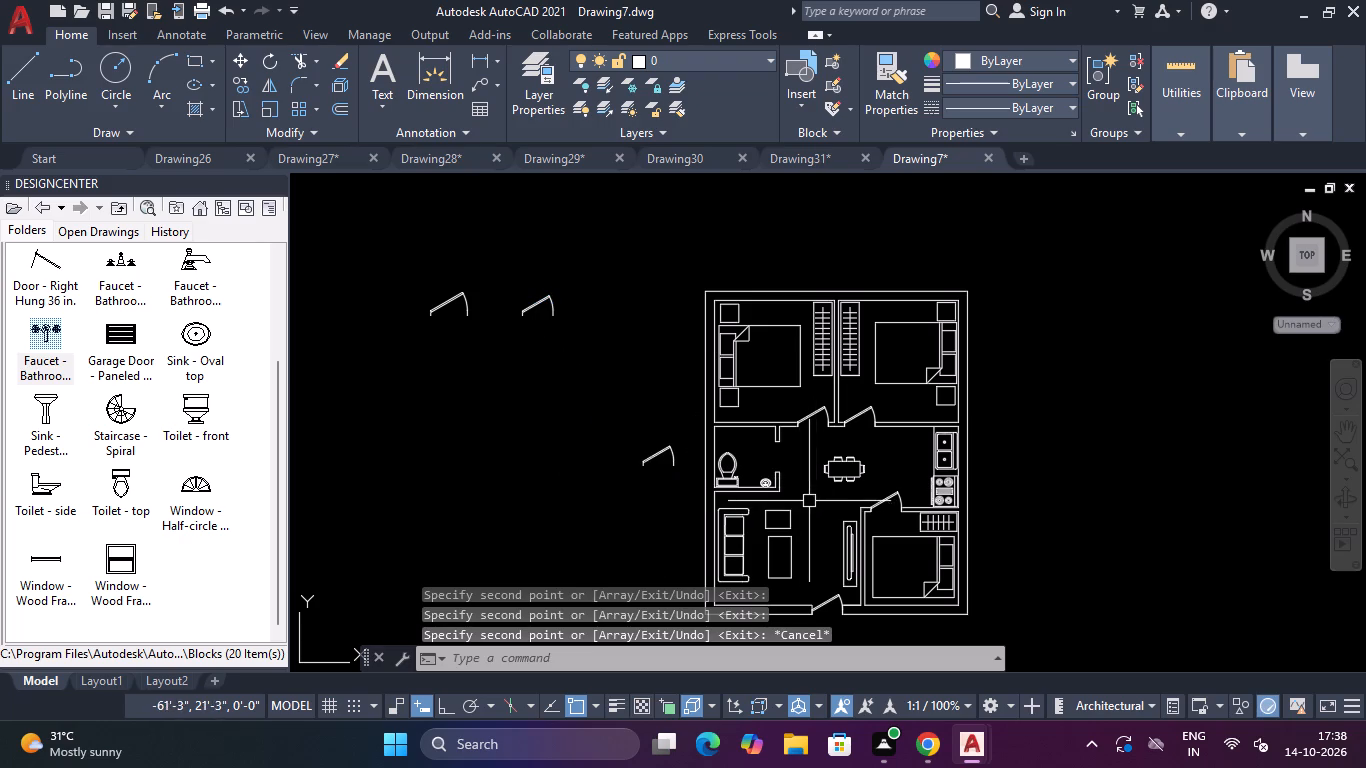
Rotate the spare 2'6" door west of the bathroom by 270° about its leaf tip, with Ortho on.
scroll(669, 449, up, 3)
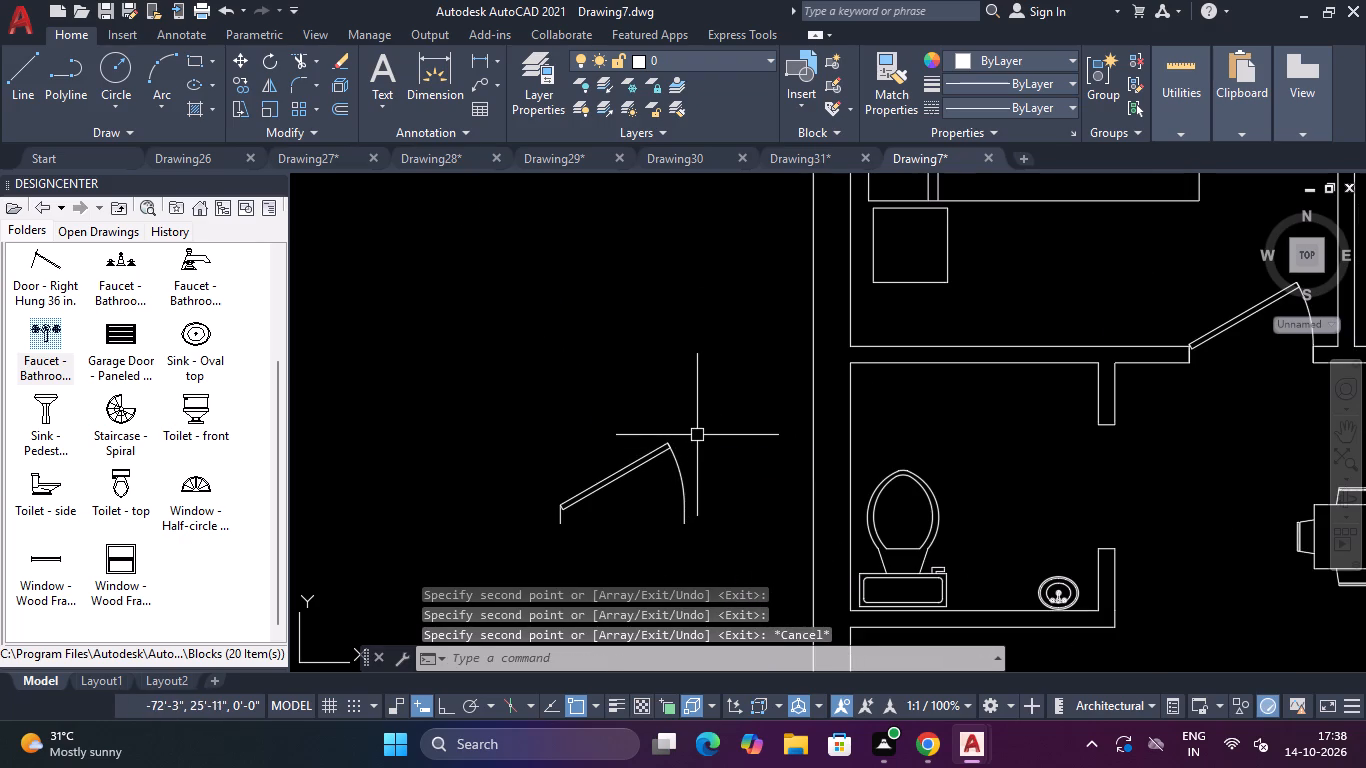
click(697, 435)
click(654, 474)
text(RO)
key(Return)
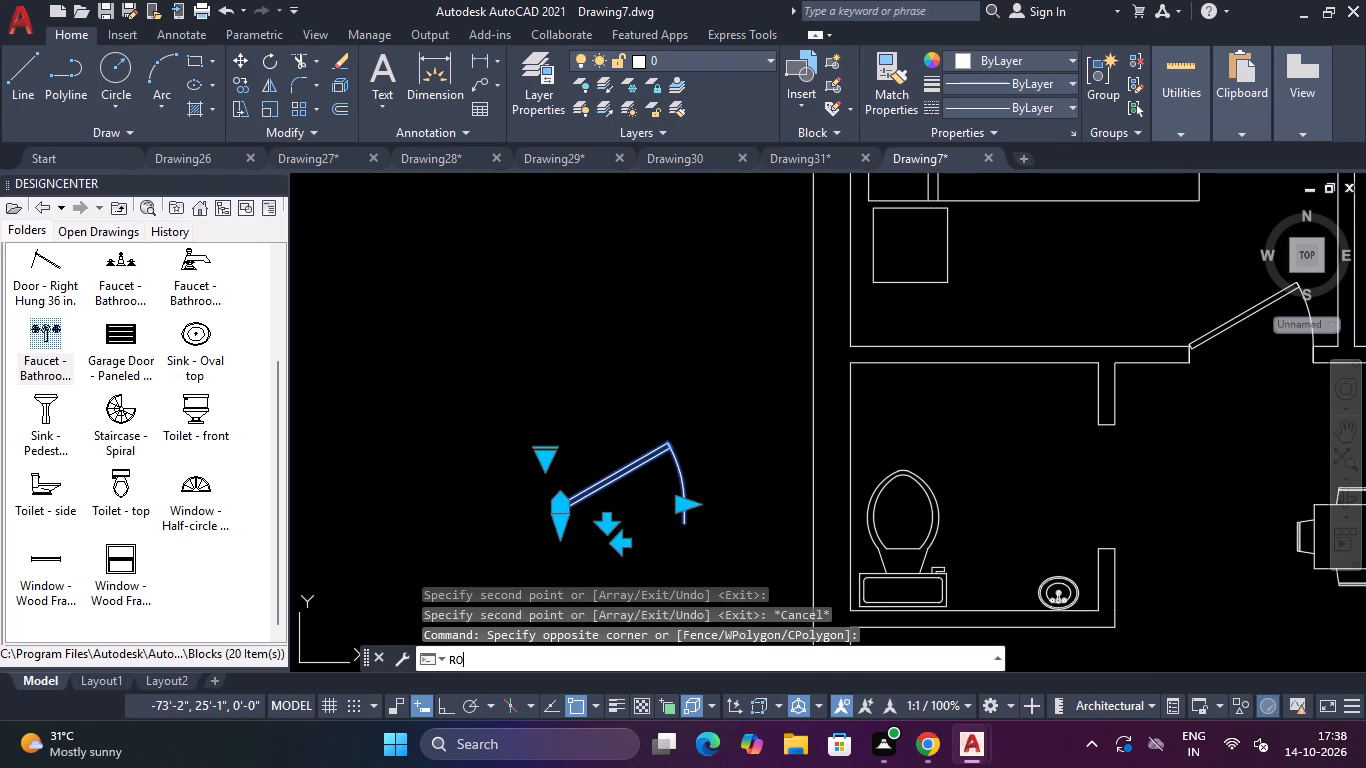
click(666, 441)
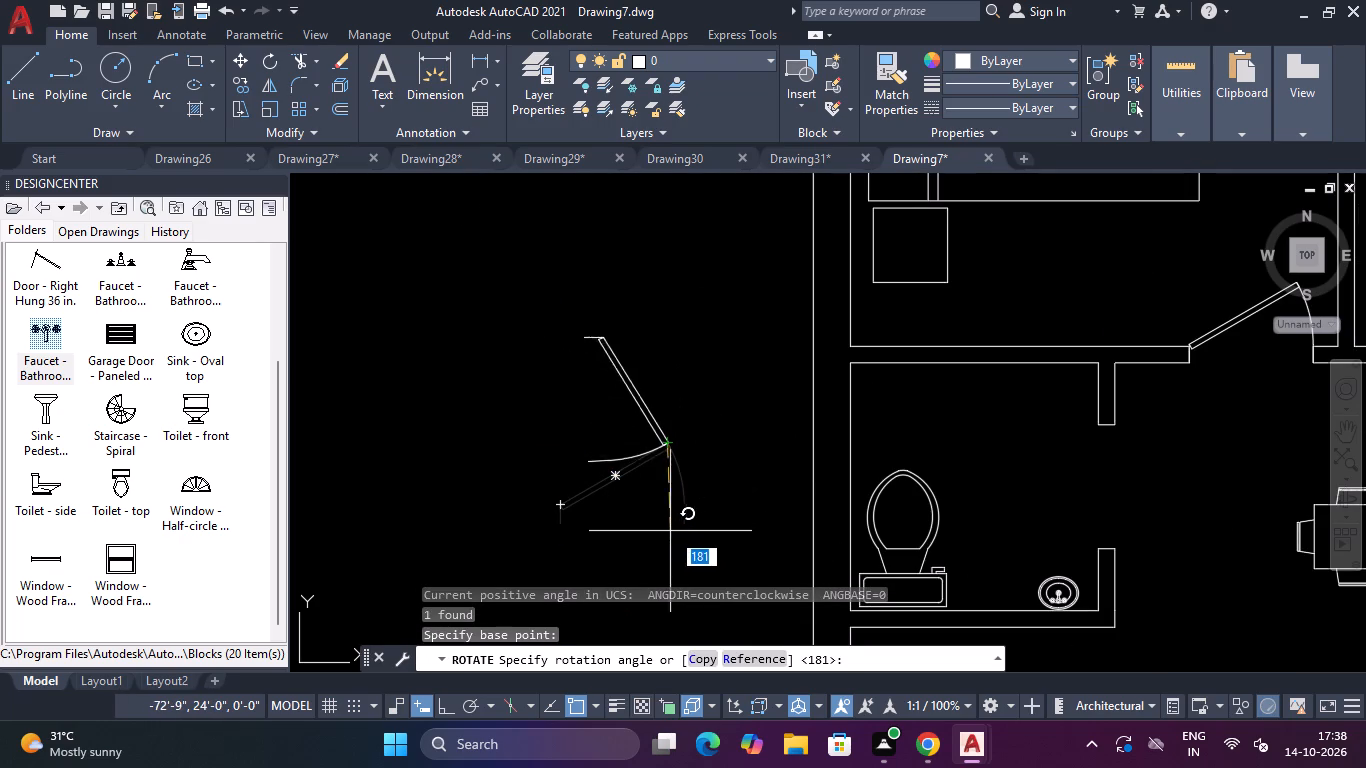
key(F8)
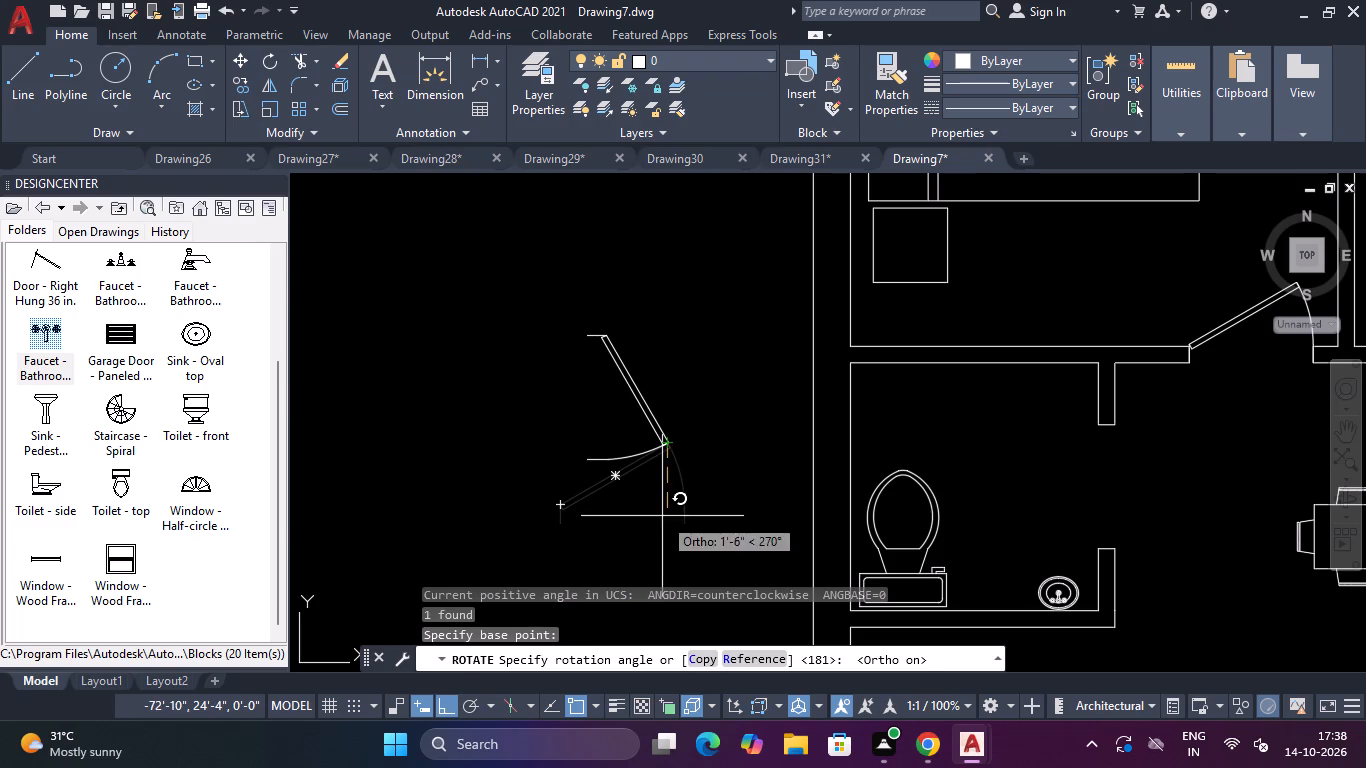
click(662, 516)
key(Escape)
Move the rotated 2'6" door by its upper jamb corner into the bathroom's east-wall opening, with Ortho off.
click(681, 390)
click(627, 414)
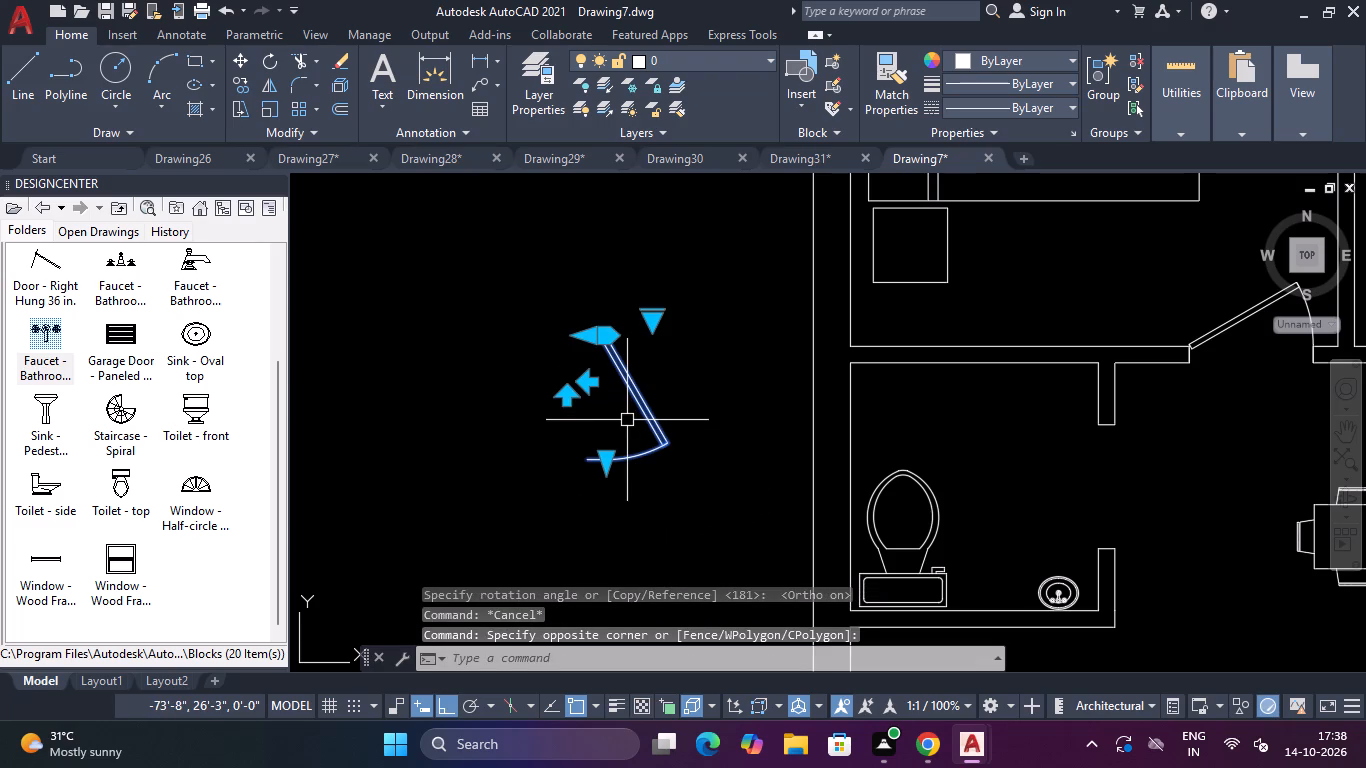
text(M)
key(space)
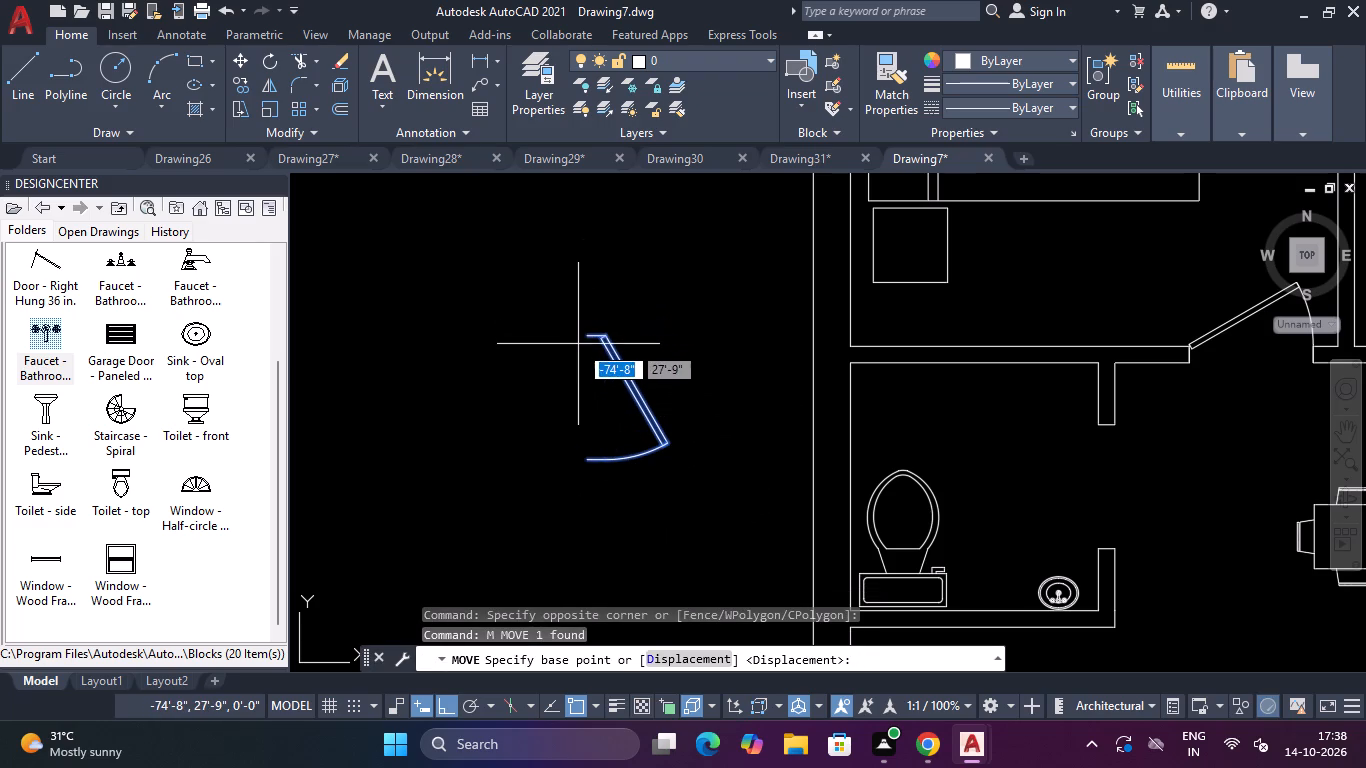
click(583, 337)
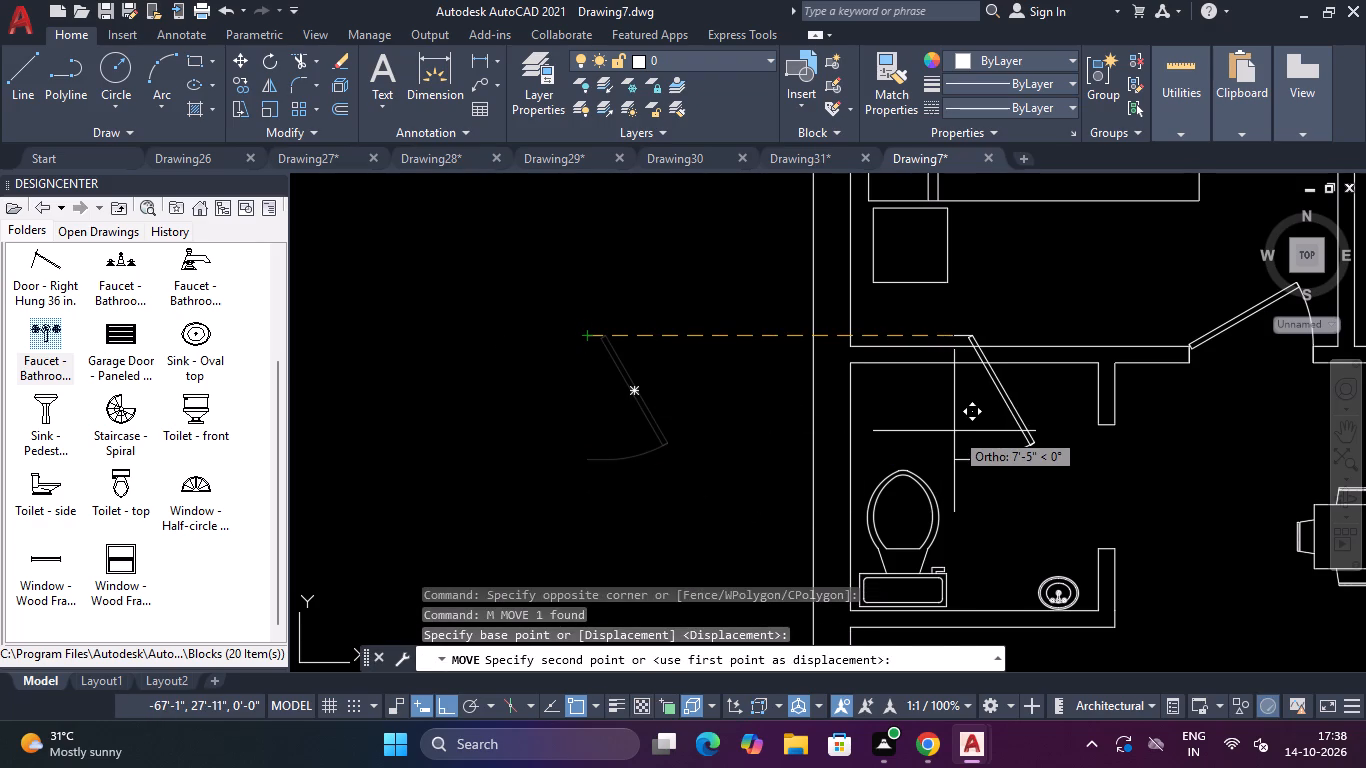
key(F8)
click(1101, 431)
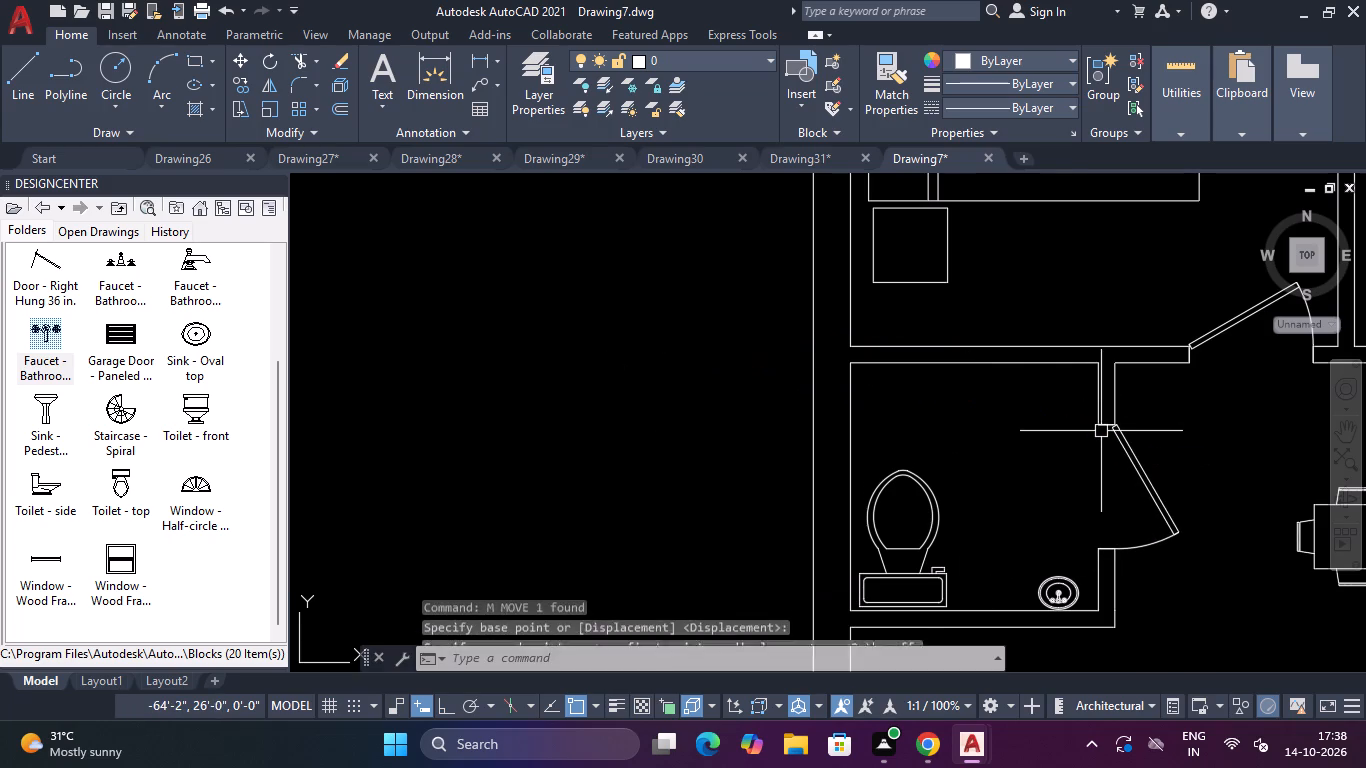
key(Escape)
Flip the bathroom door so its leaf swings into the bathroom.
click(1138, 455)
click(1098, 470)
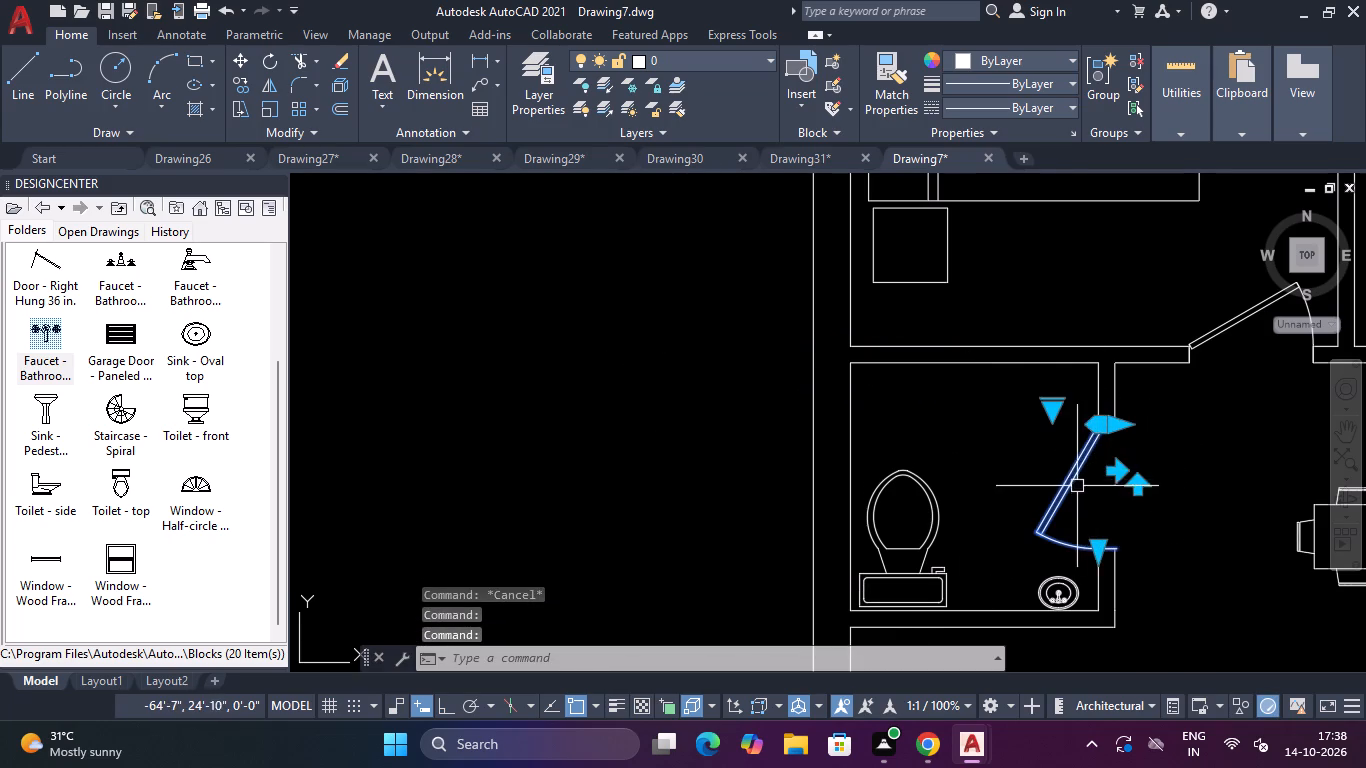
key(Escape)
Flip the south-east bedroom door so its leaf swings south into the bedroom.
scroll(1140, 466, down, 3)
scroll(1249, 521, up, 3)
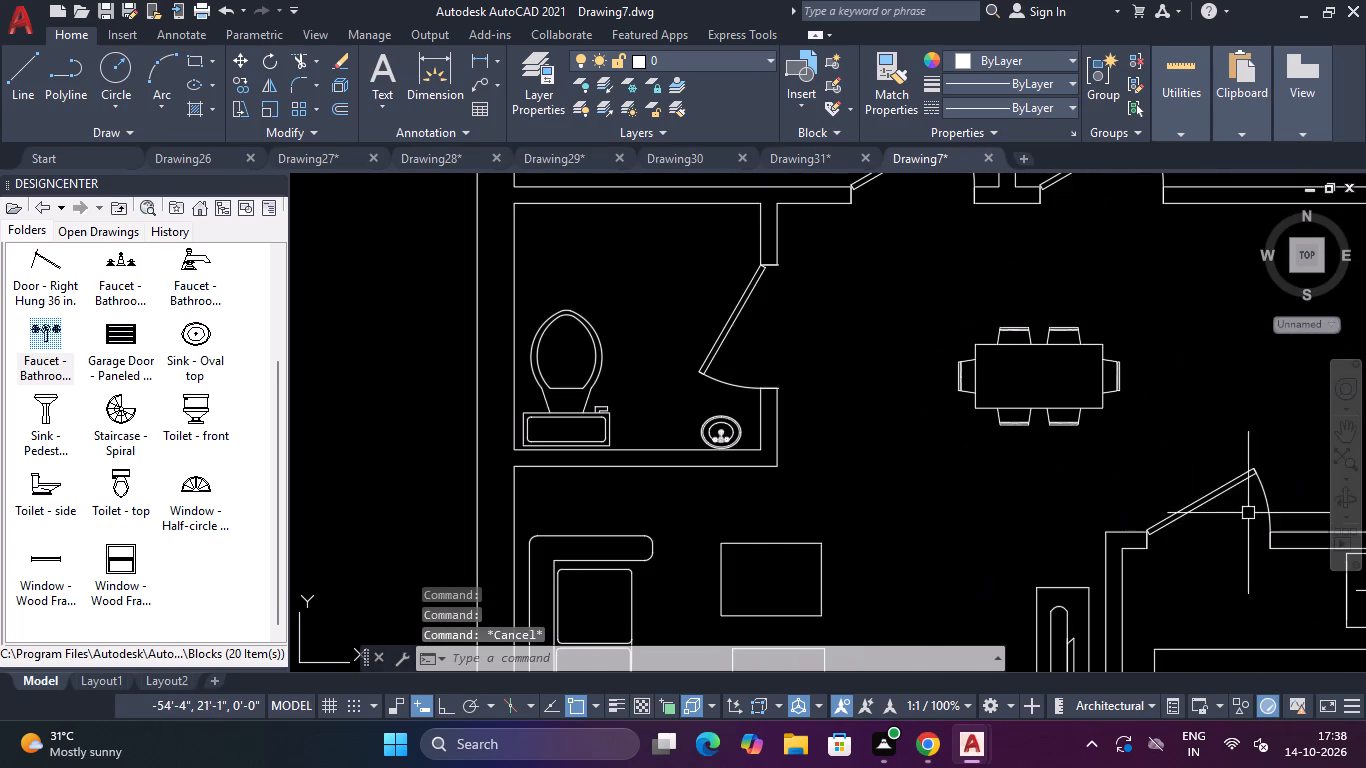
click(1231, 494)
click(1196, 550)
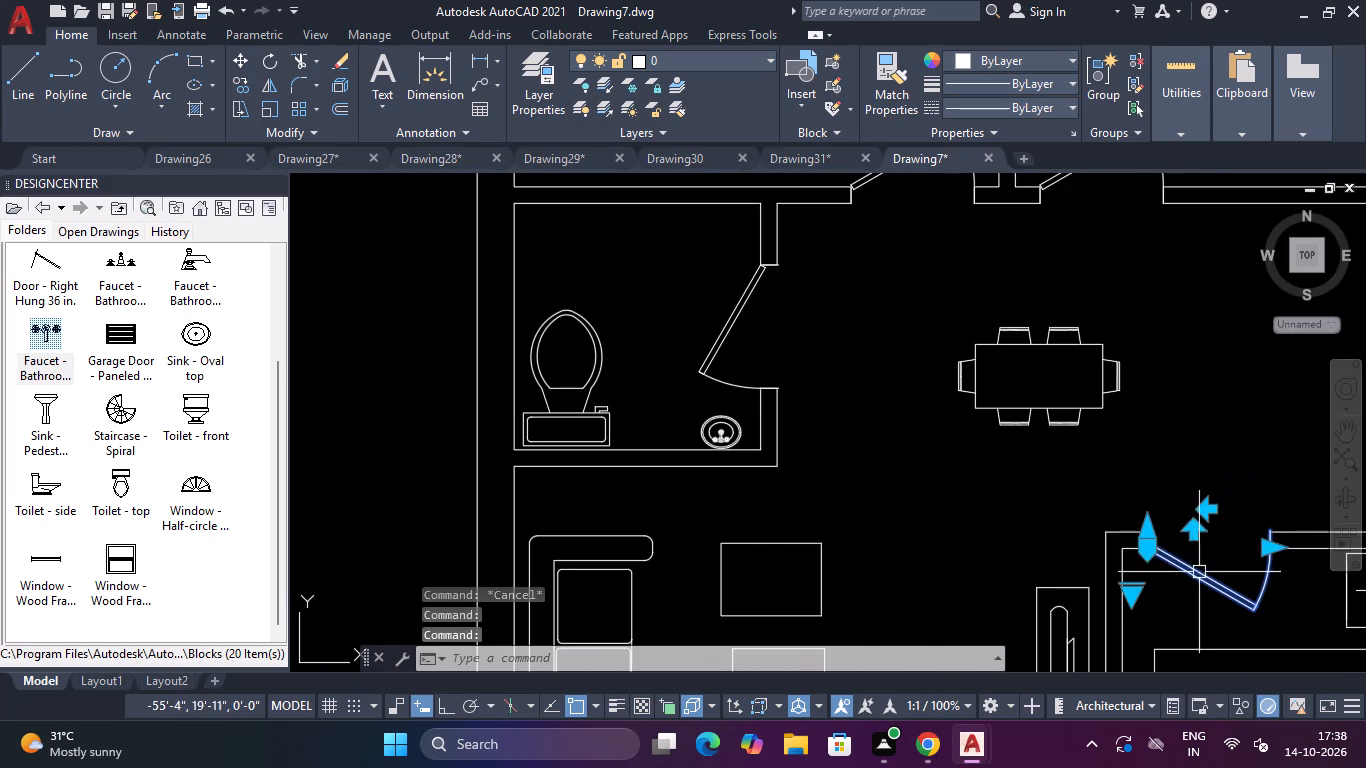
key(Escape)
Flip the north-west bedroom door horizontally so its hinge sits on the east jamb.
scroll(1191, 480, down, 3)
scroll(1160, 386, up, 2)
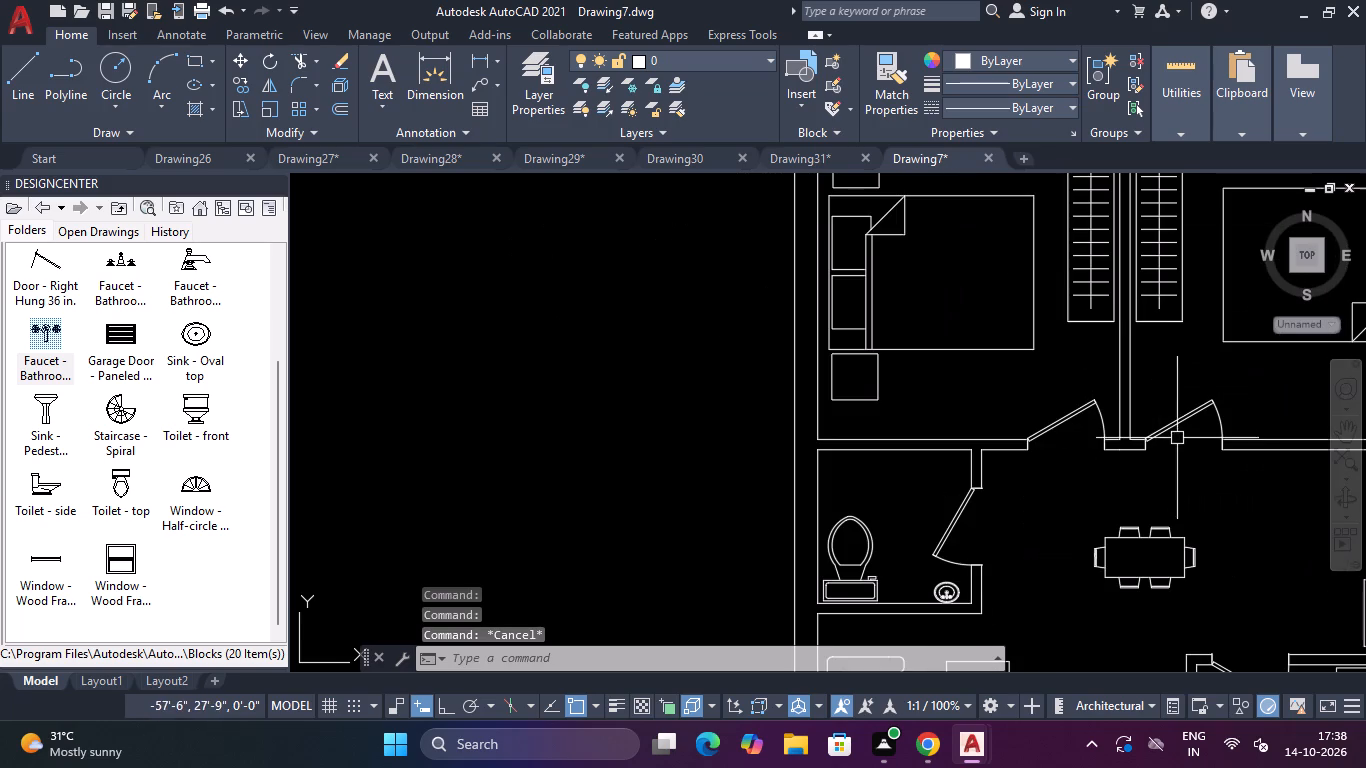
click(1056, 429)
scroll(1060, 449, up, 3)
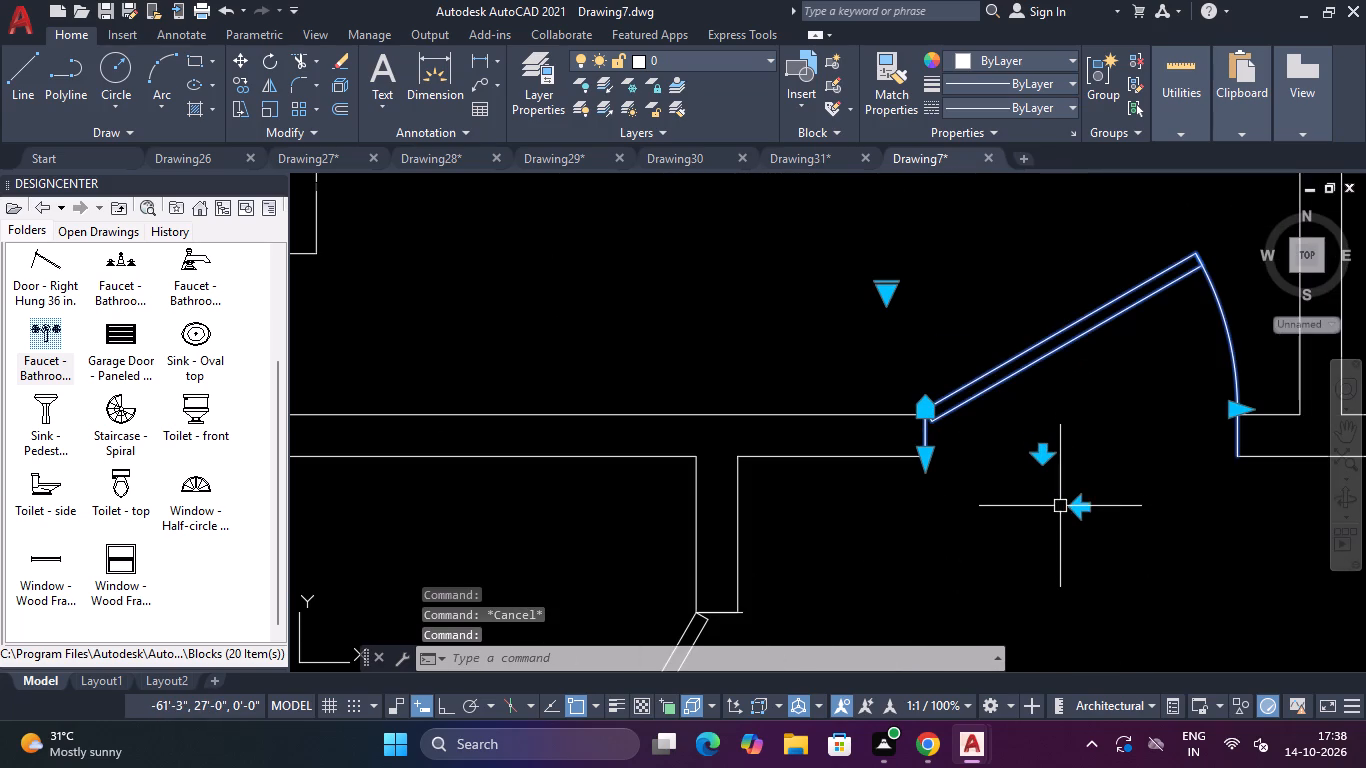
click(1076, 510)
scroll(1076, 510, down, 5)
key(Escape)
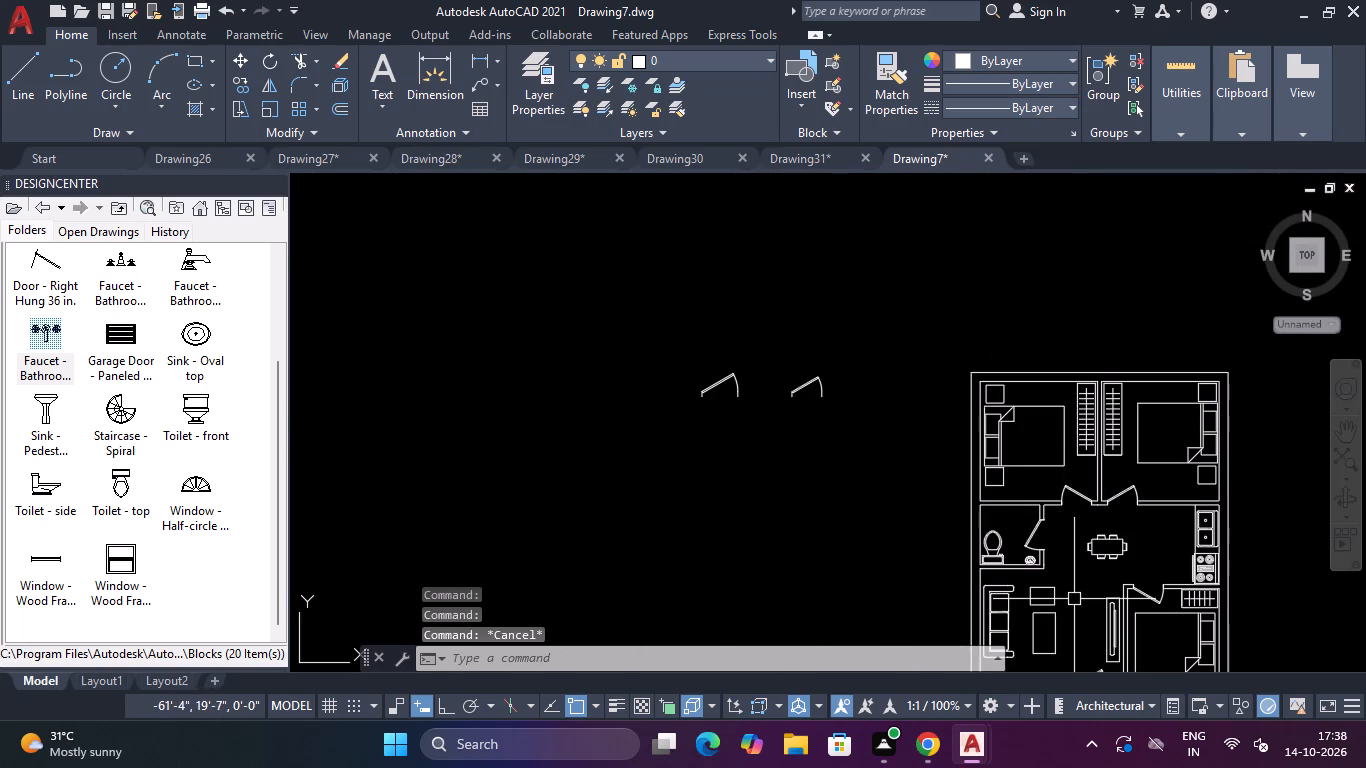
Flip the entrance door in the south wall horizontally so its hinge sits on the east jamb.
scroll(1074, 599, down, 3)
scroll(1074, 630, up, 4)
click(1094, 559)
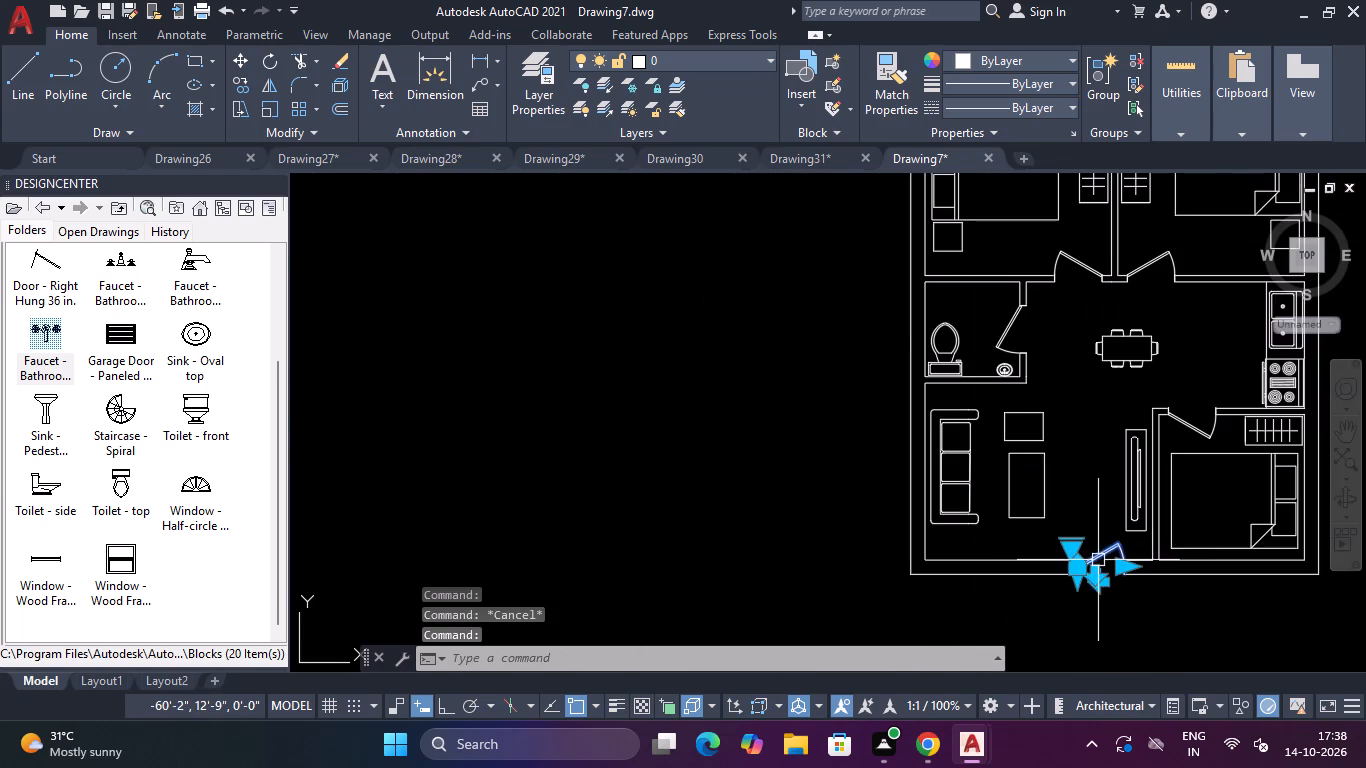
scroll(1099, 563, up, 3)
click(1103, 634)
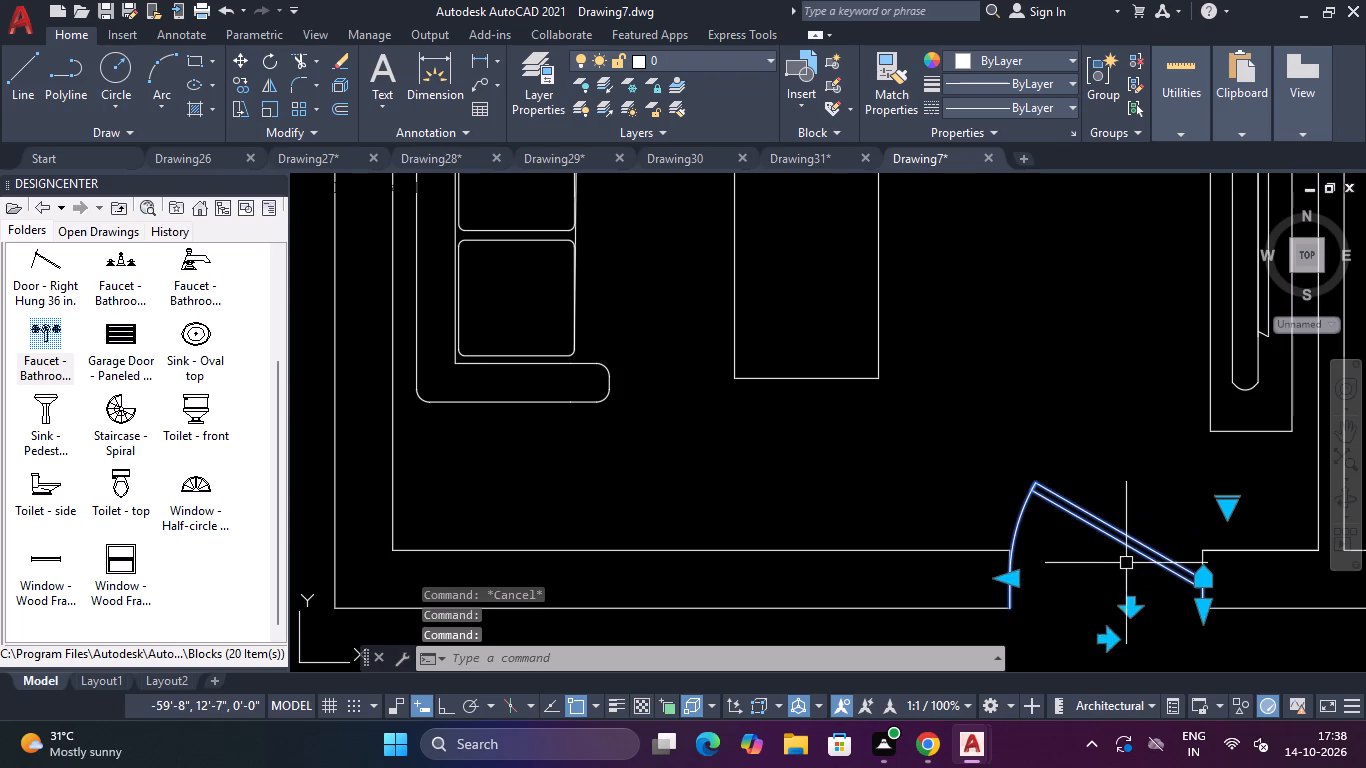
key(Escape)
Erase the two spare door blocks standing outside the plan to the west.
scroll(1120, 472, down, 3)
scroll(1059, 389, down, 2)
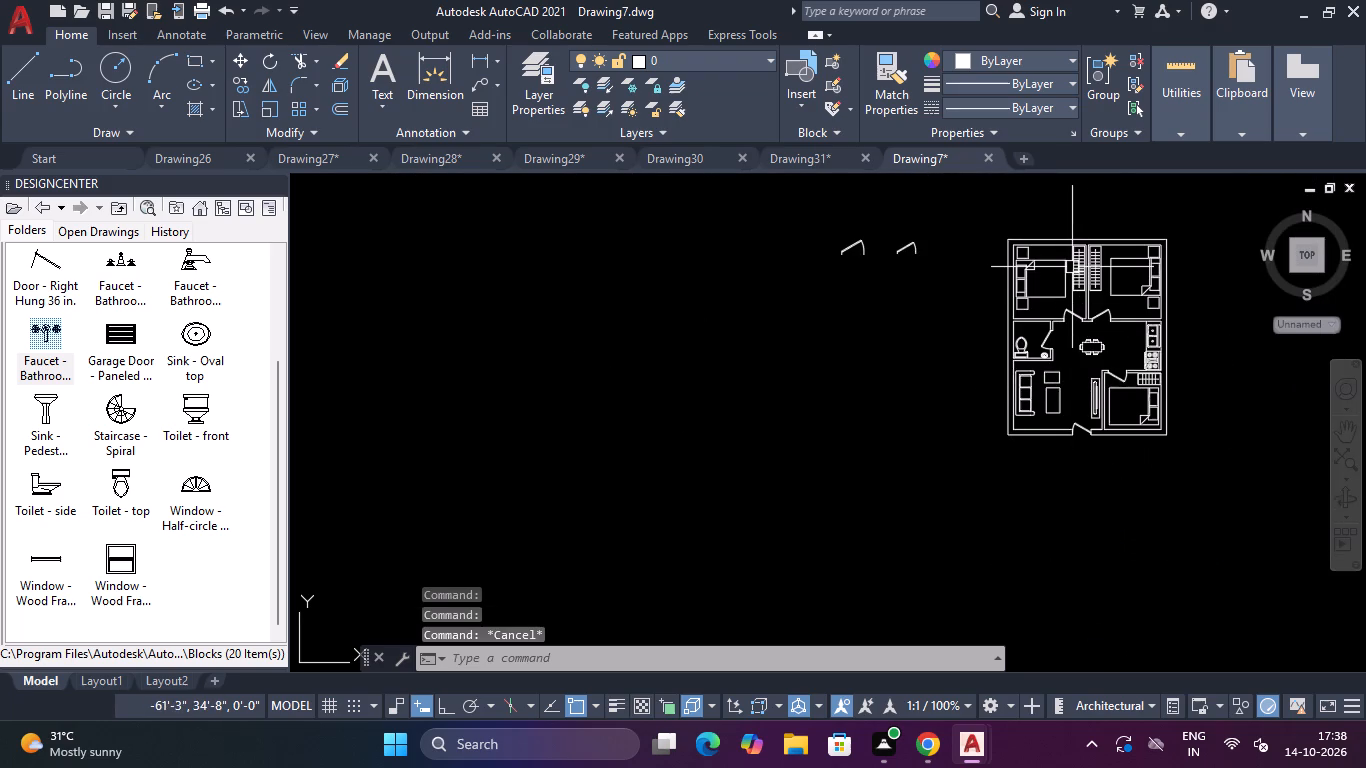
scroll(1136, 238, down, 2)
click(1085, 220)
click(1002, 263)
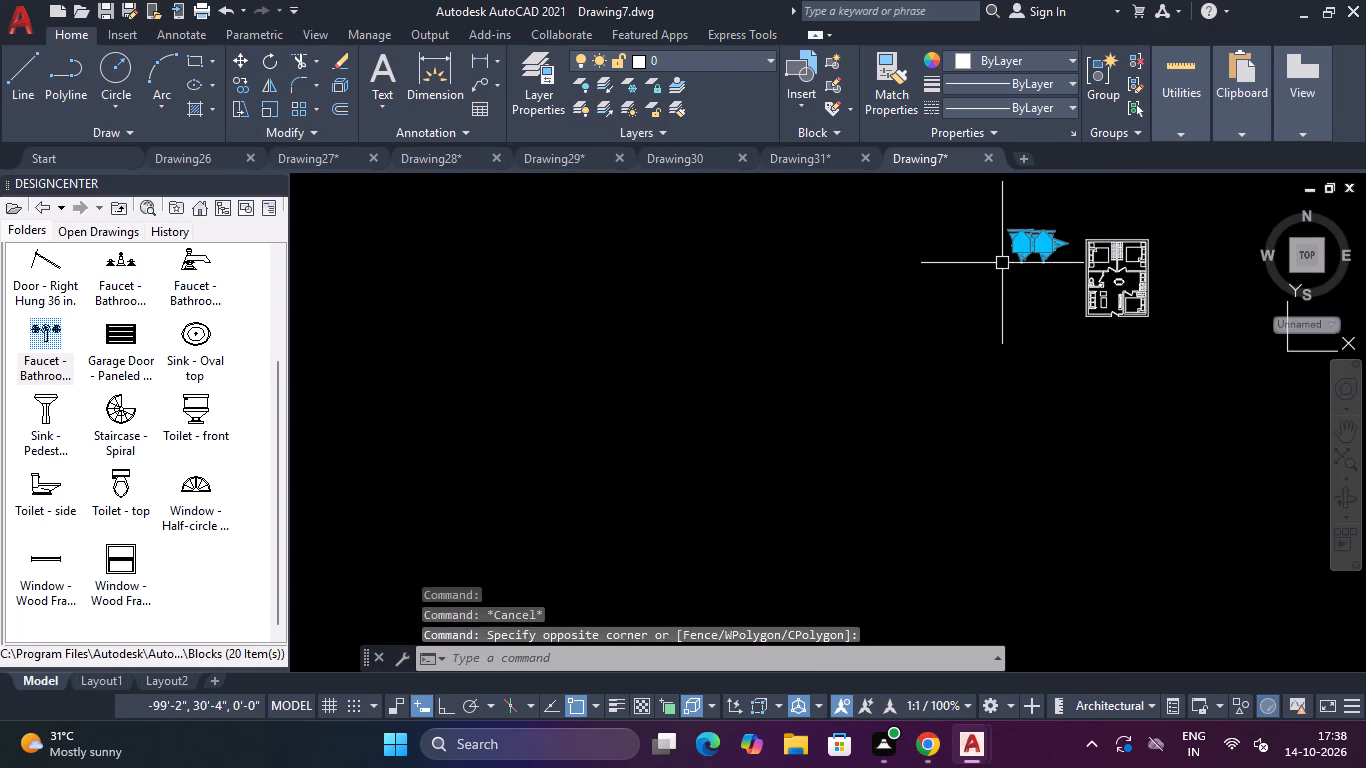
key(Escape)
scroll(1052, 221, up, 2)
drag(1076, 235, 1066, 244)
click(937, 336)
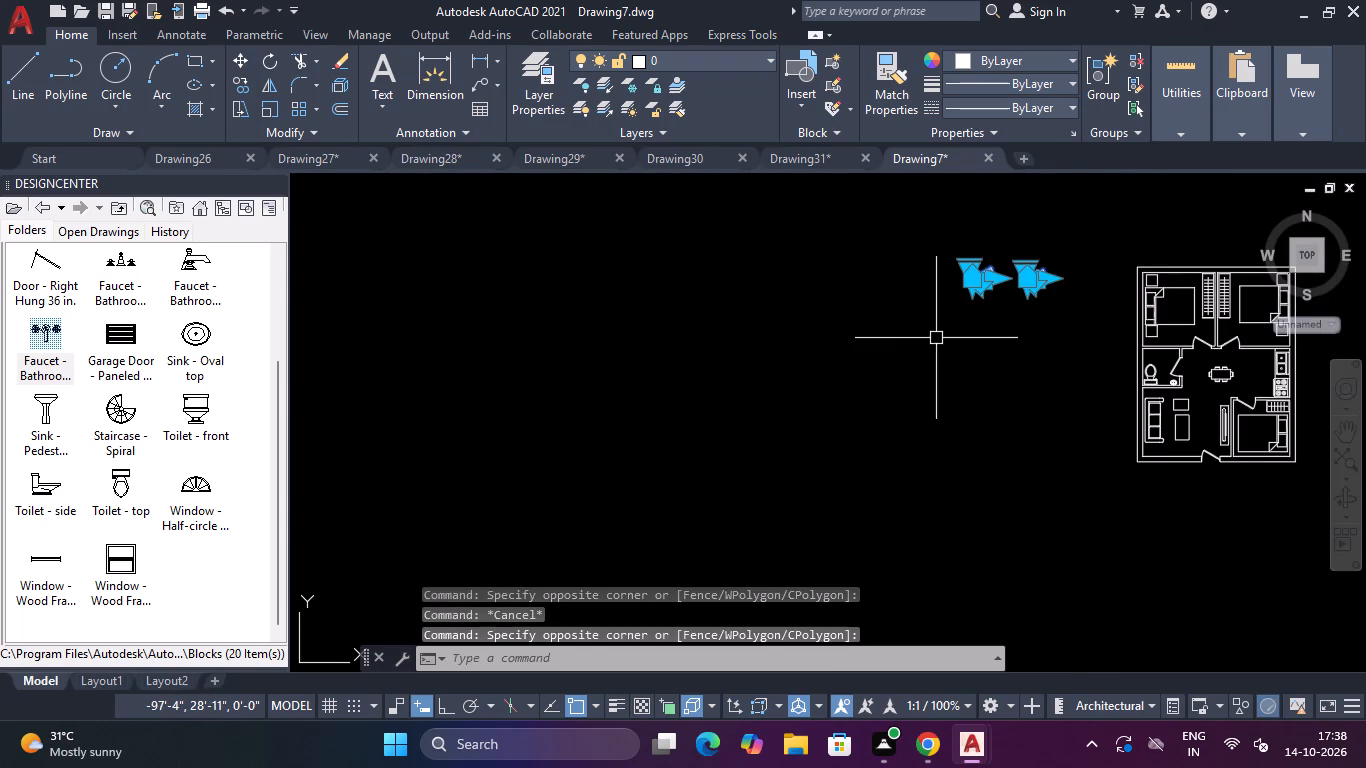
key(Delete)
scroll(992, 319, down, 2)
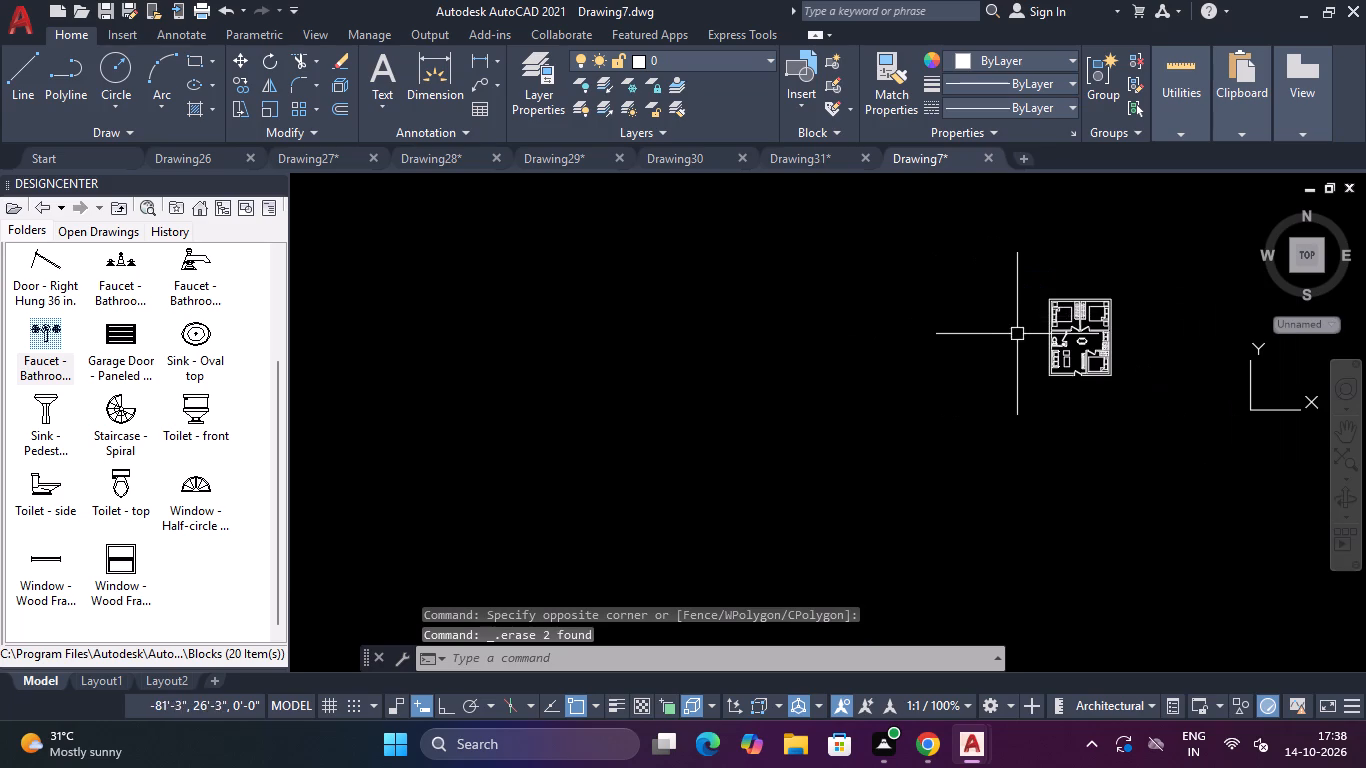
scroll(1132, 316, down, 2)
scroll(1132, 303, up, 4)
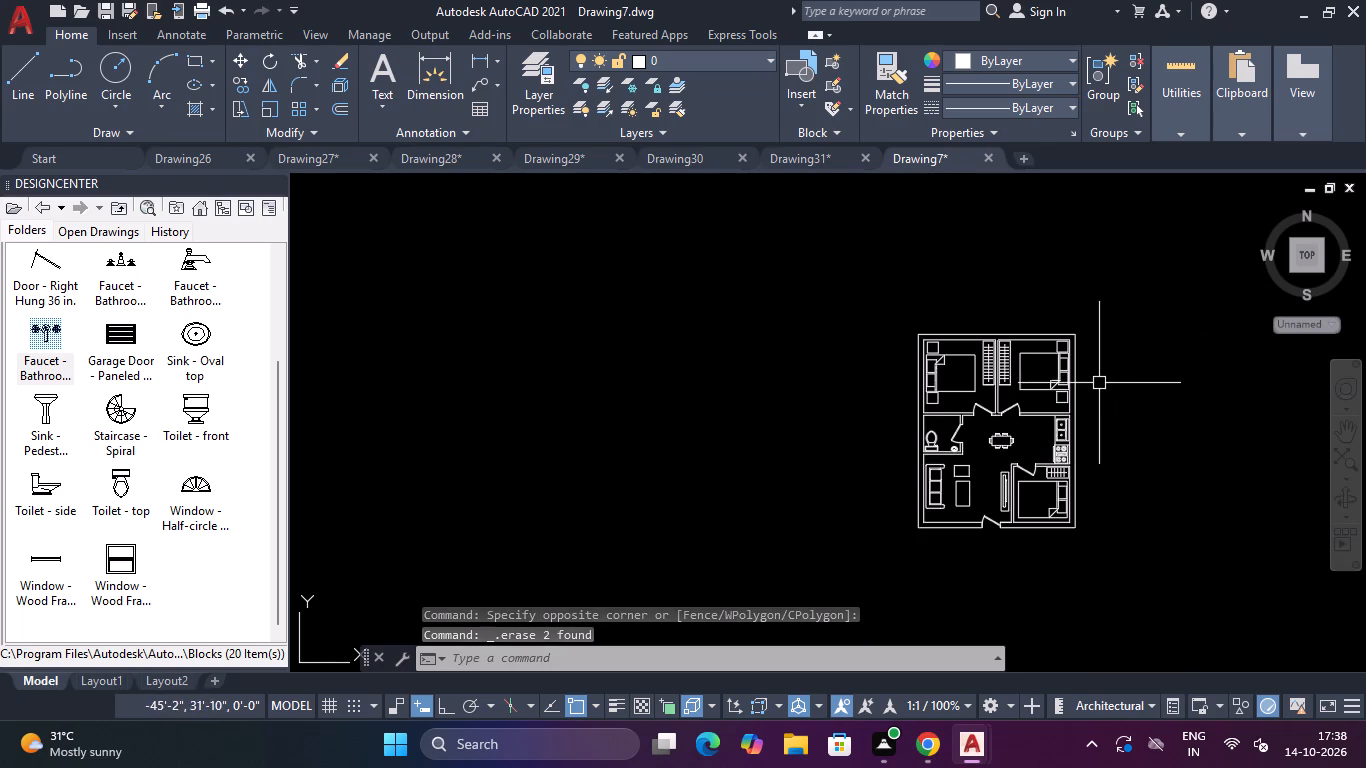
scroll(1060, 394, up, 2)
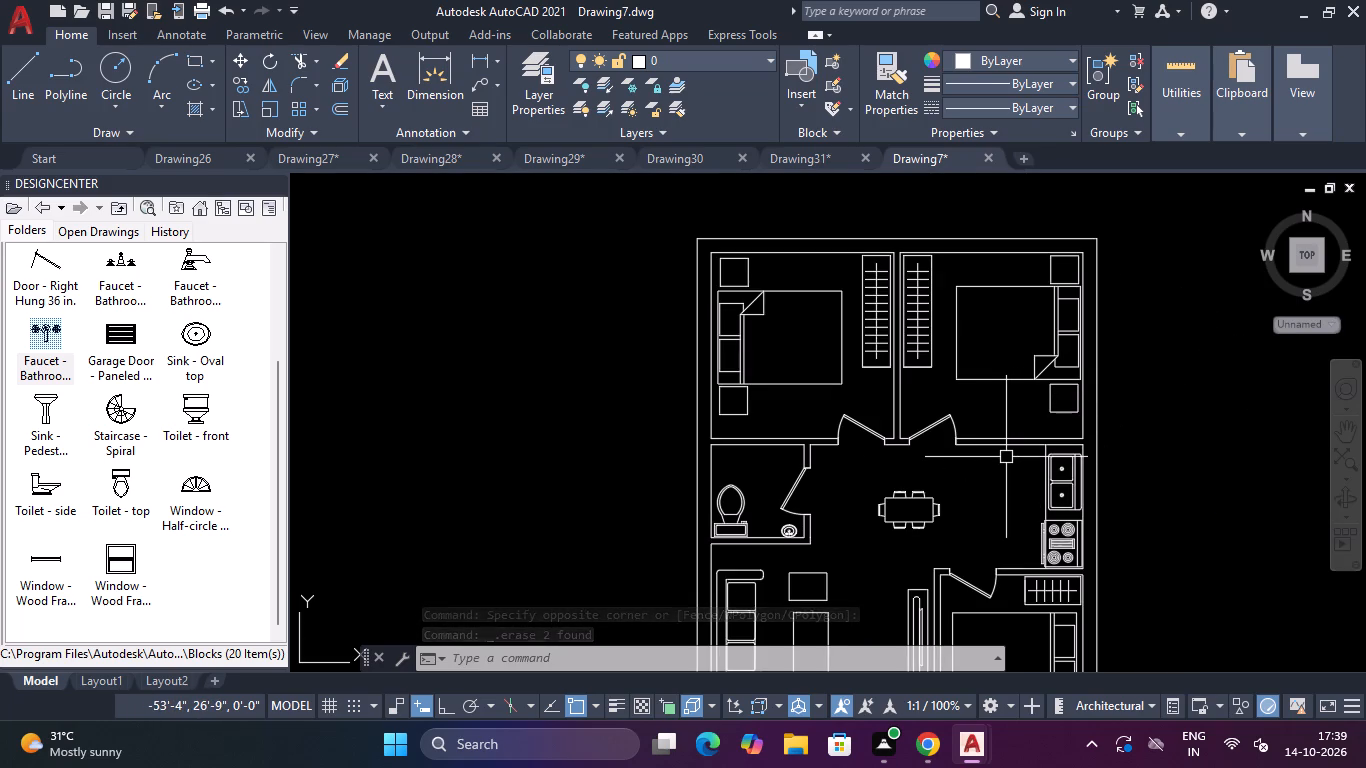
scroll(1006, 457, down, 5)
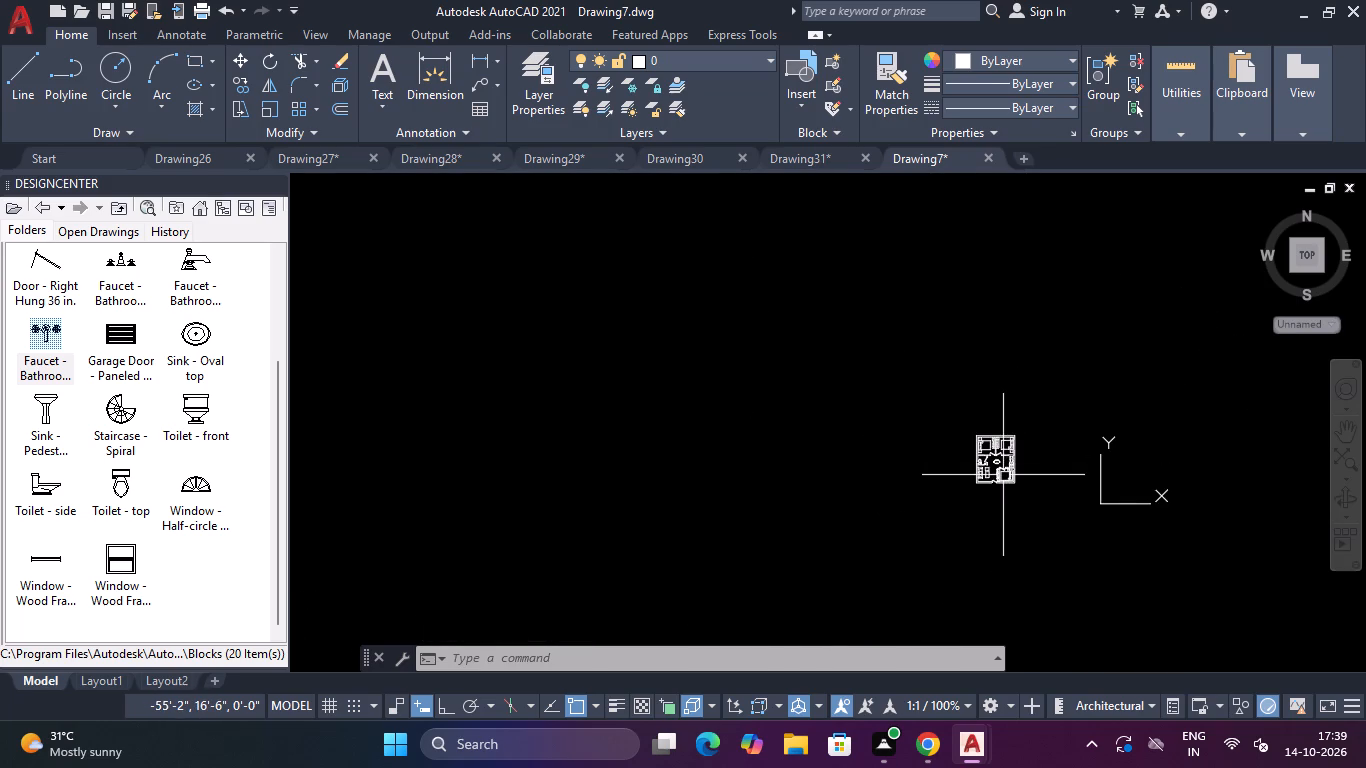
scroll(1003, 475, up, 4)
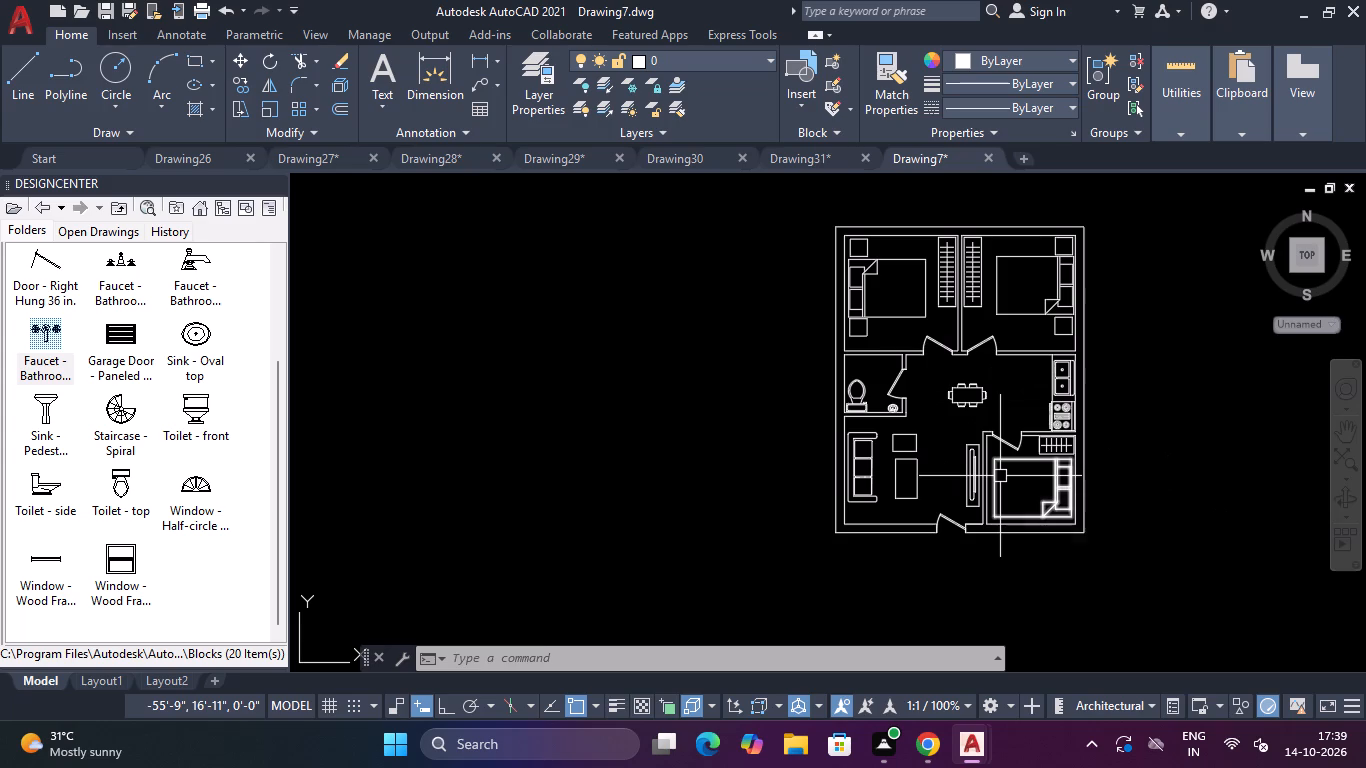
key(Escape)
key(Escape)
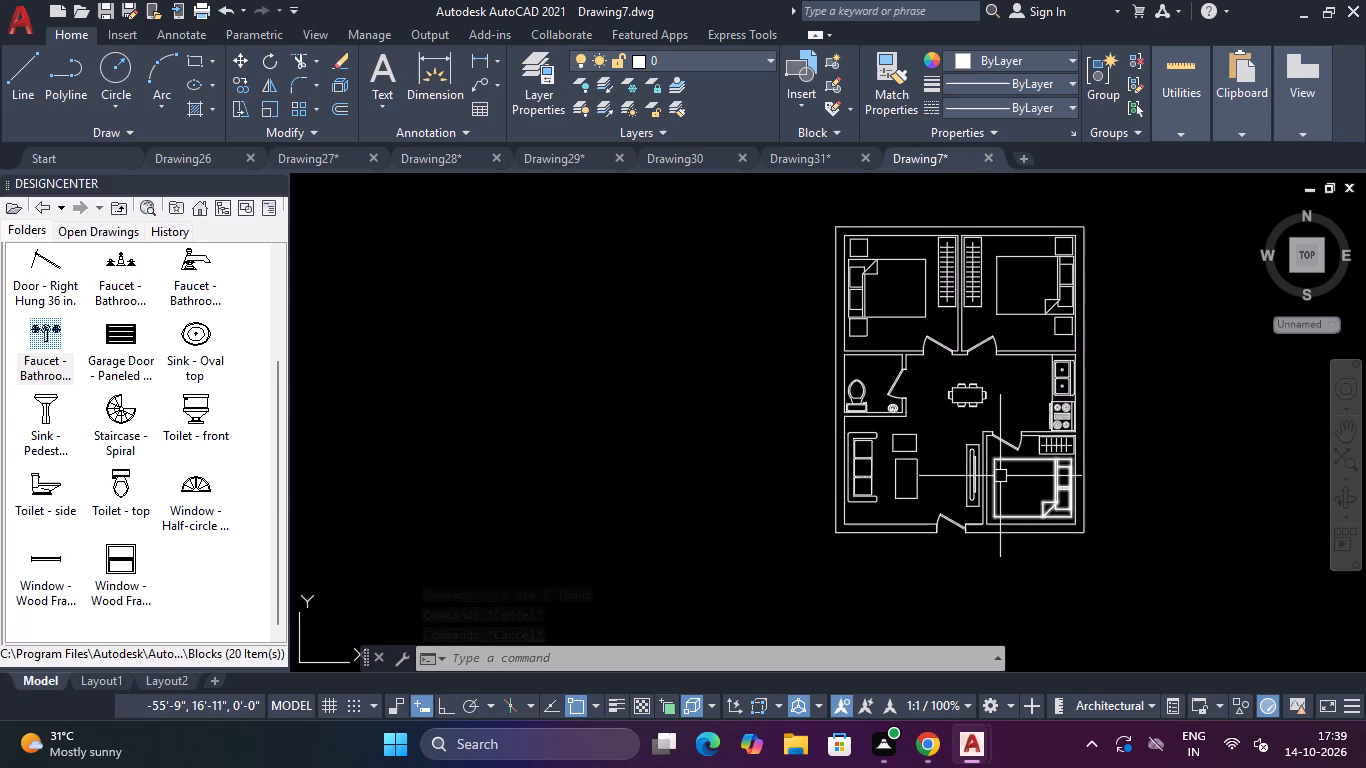
Draw a 4' by 9" rectangle in the empty space east of the plan.
text(REC)
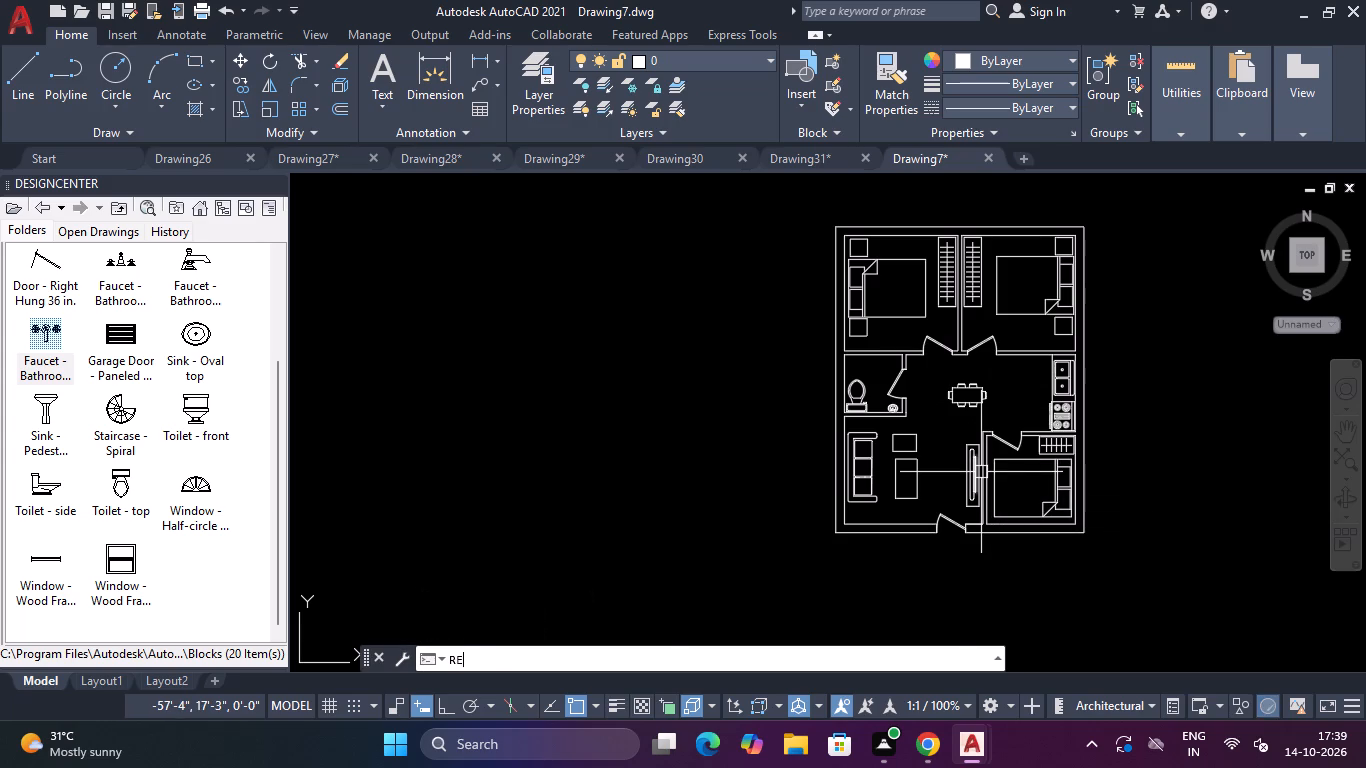
key(space)
scroll(1042, 441, down, 2)
scroll(1122, 381, up, 1)
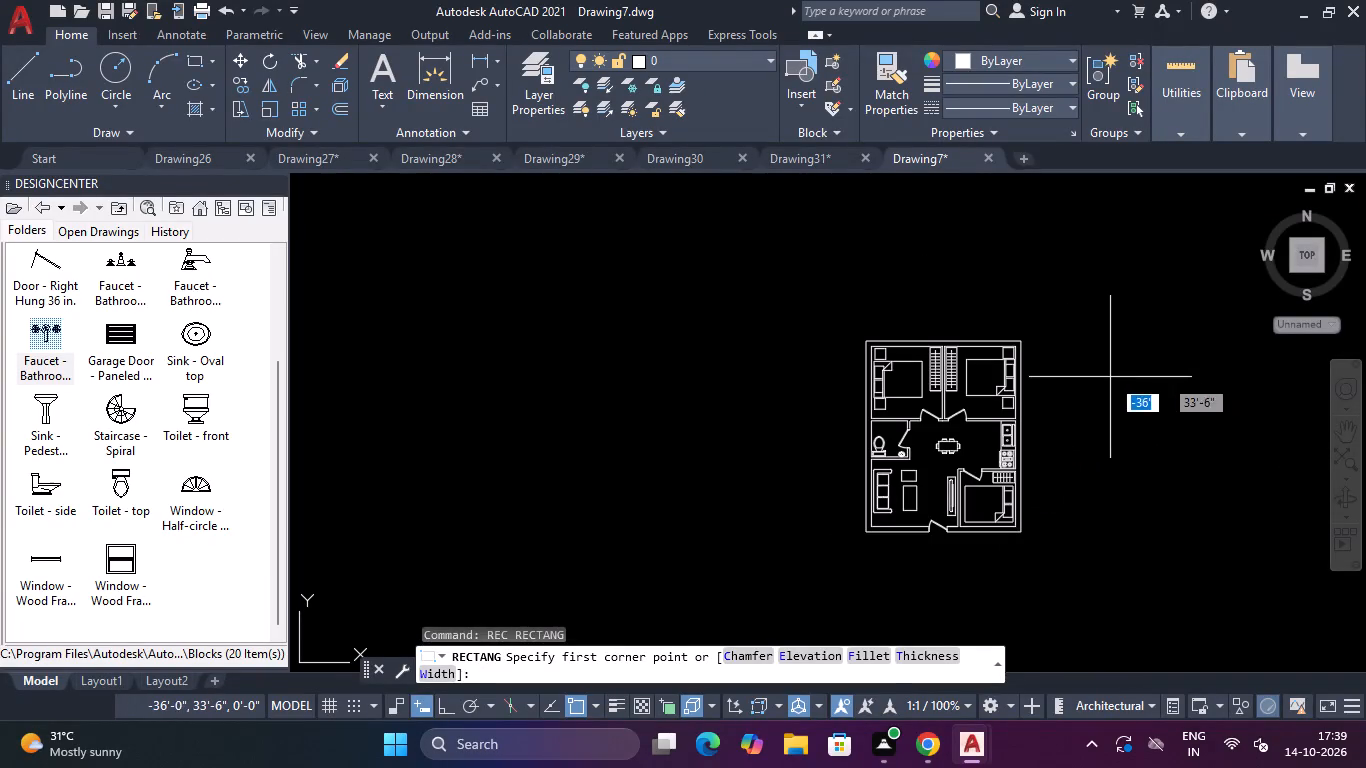
click(1110, 377)
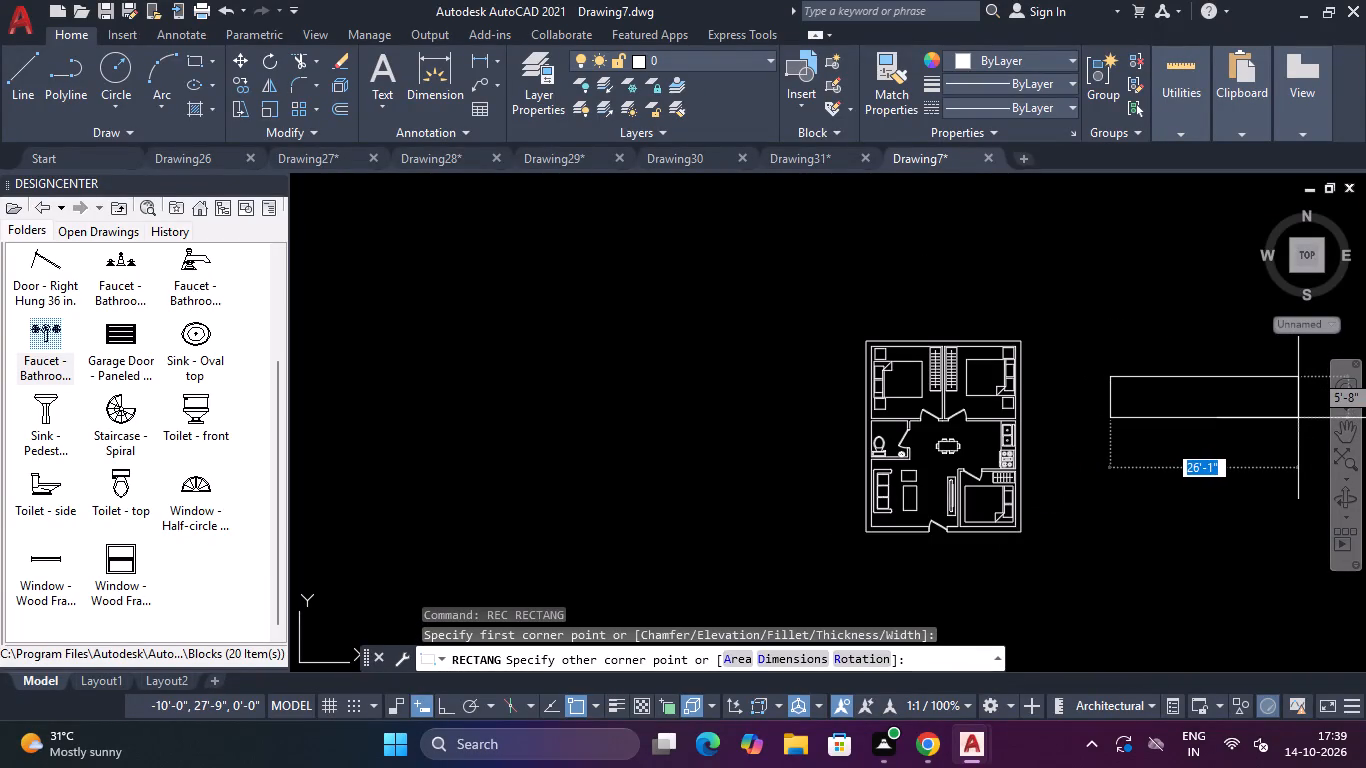
text(4')
key(Tab)
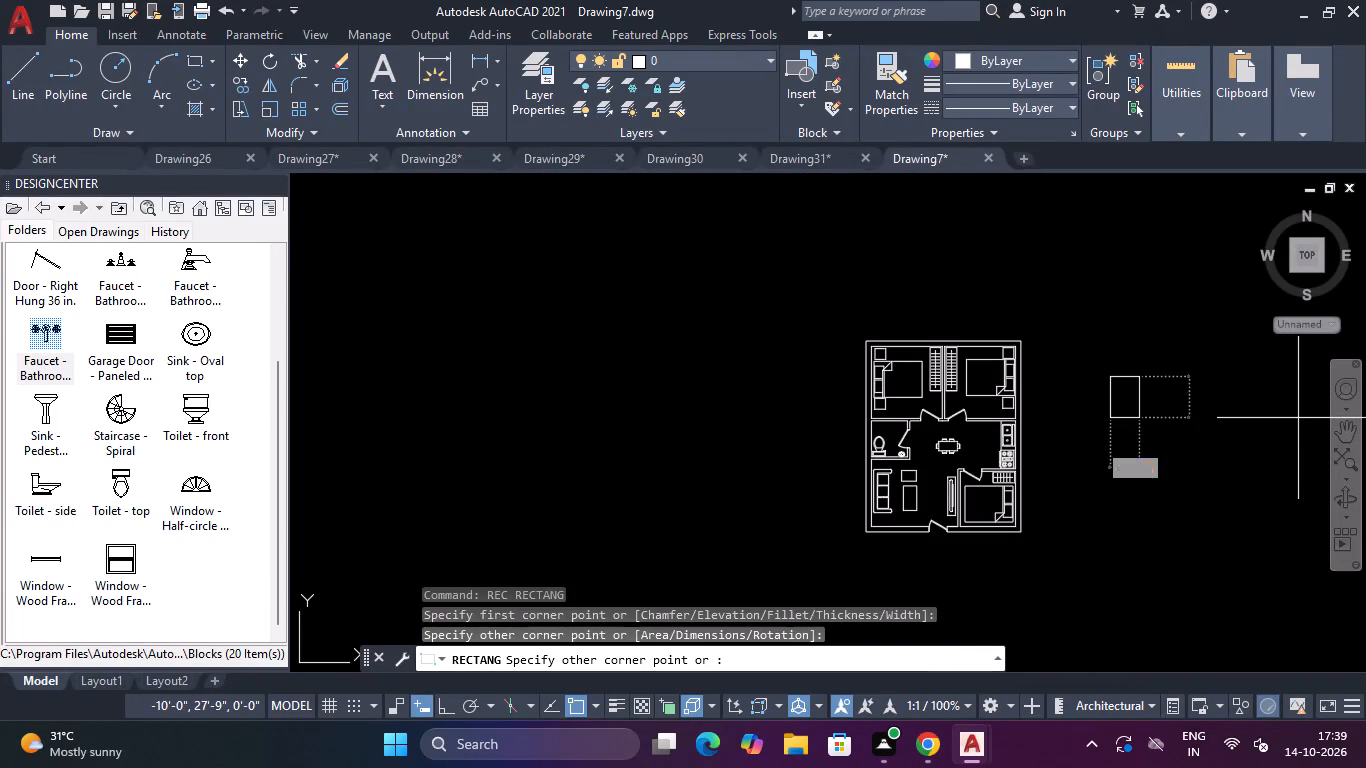
text(9")
key(Return)
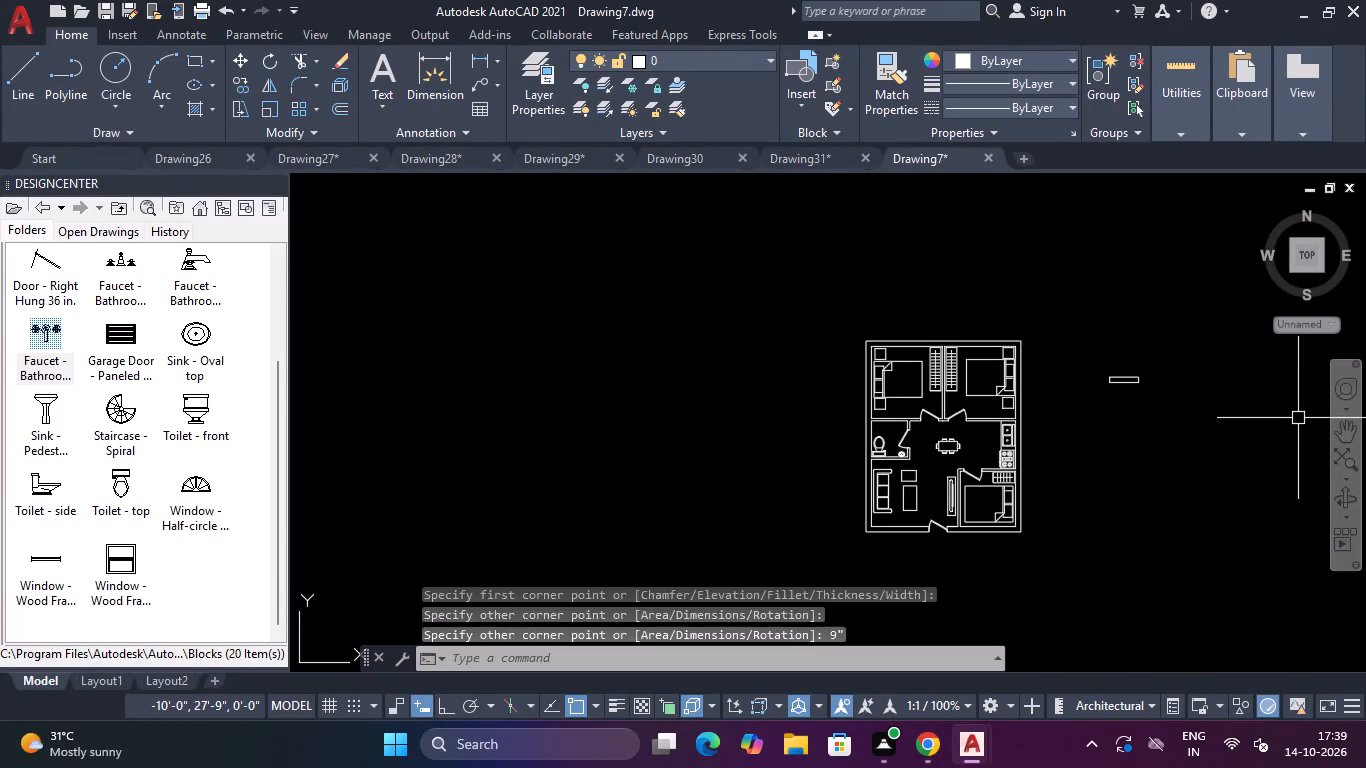
Draw a 2' by 9" rectangle a short distance east of the 4' rectangle.
scroll(1298, 418, down, 2)
scroll(1298, 398, up, 5)
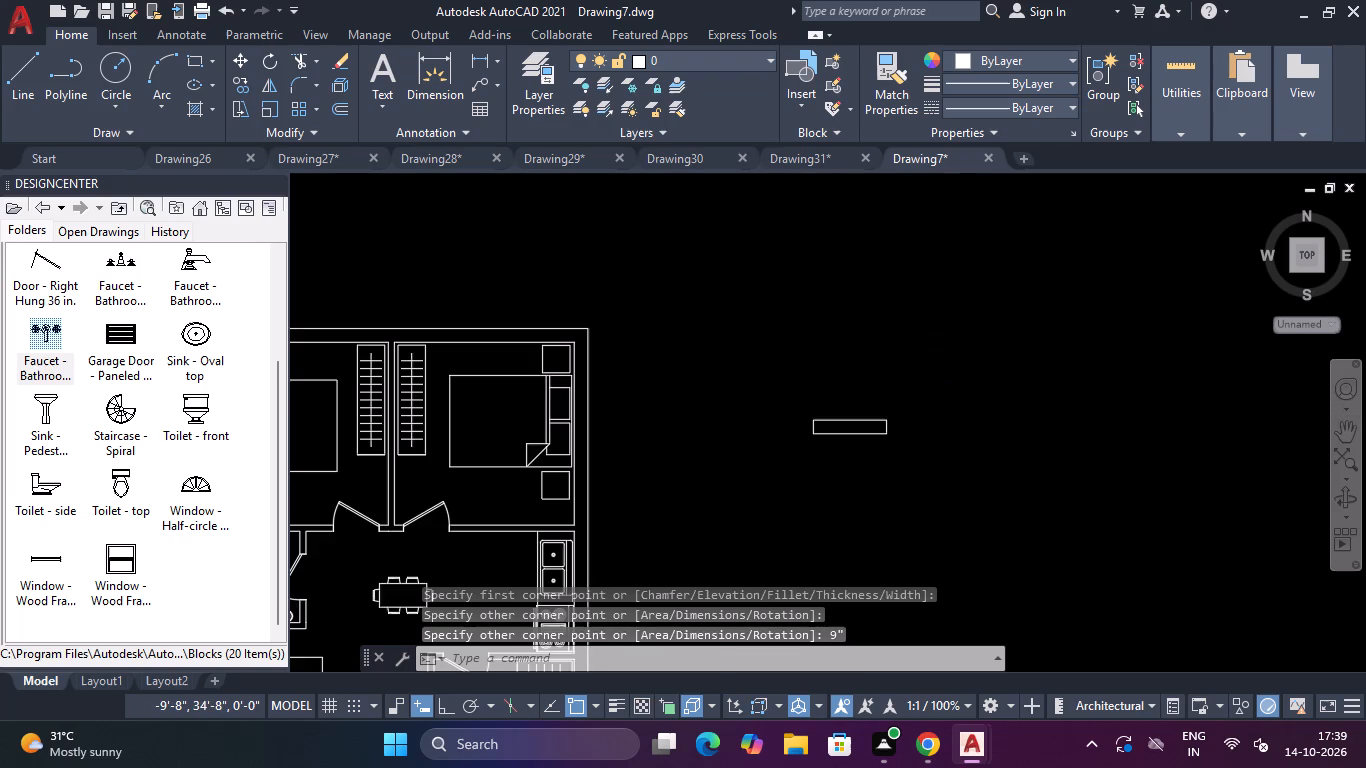
key(Escape)
text(REC)
key(space)
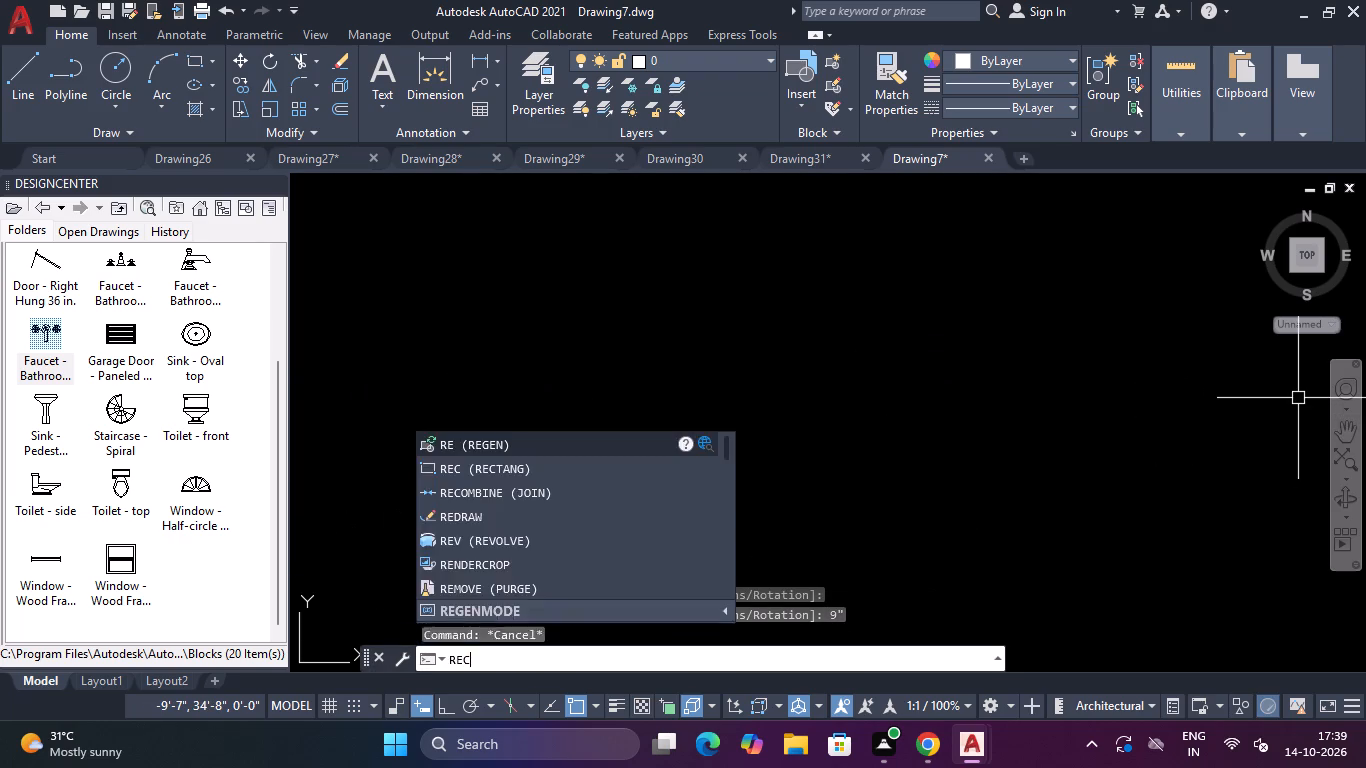
click(790, 428)
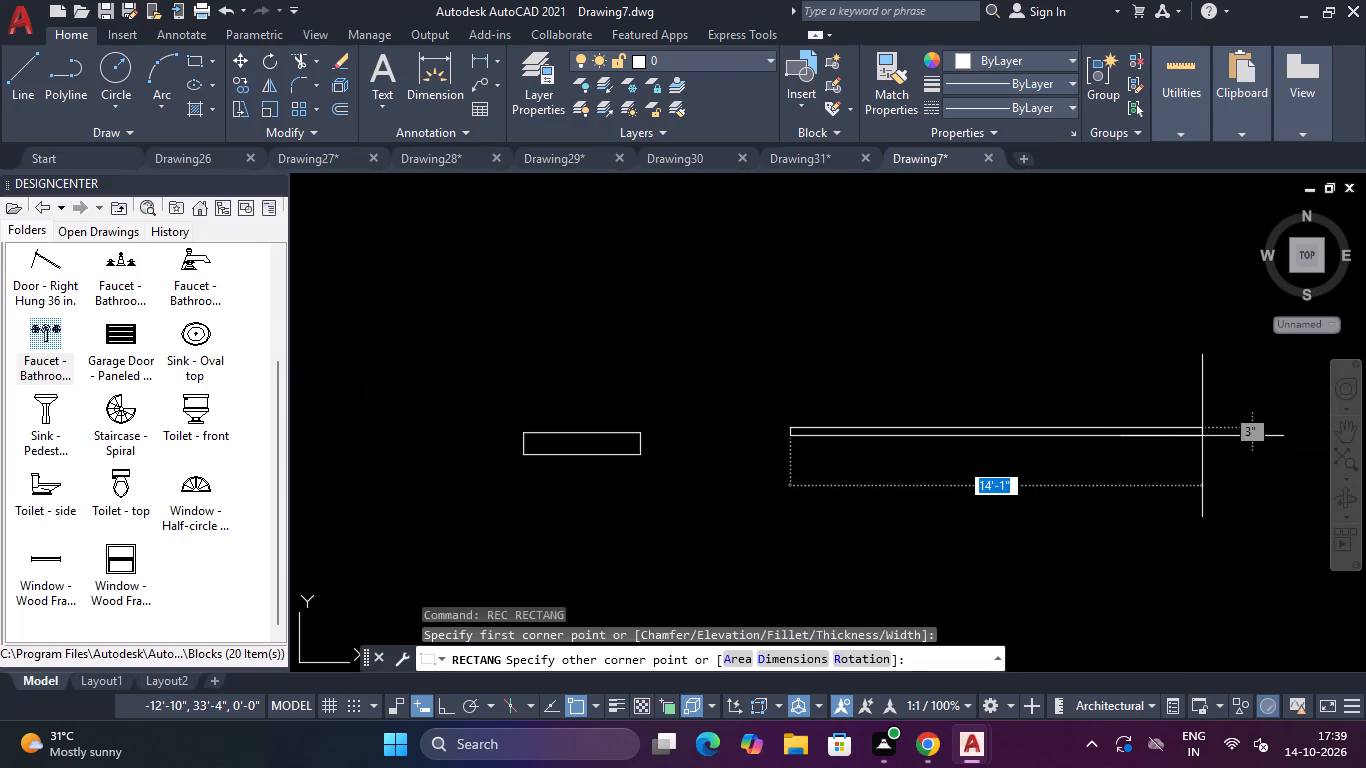
text(2')
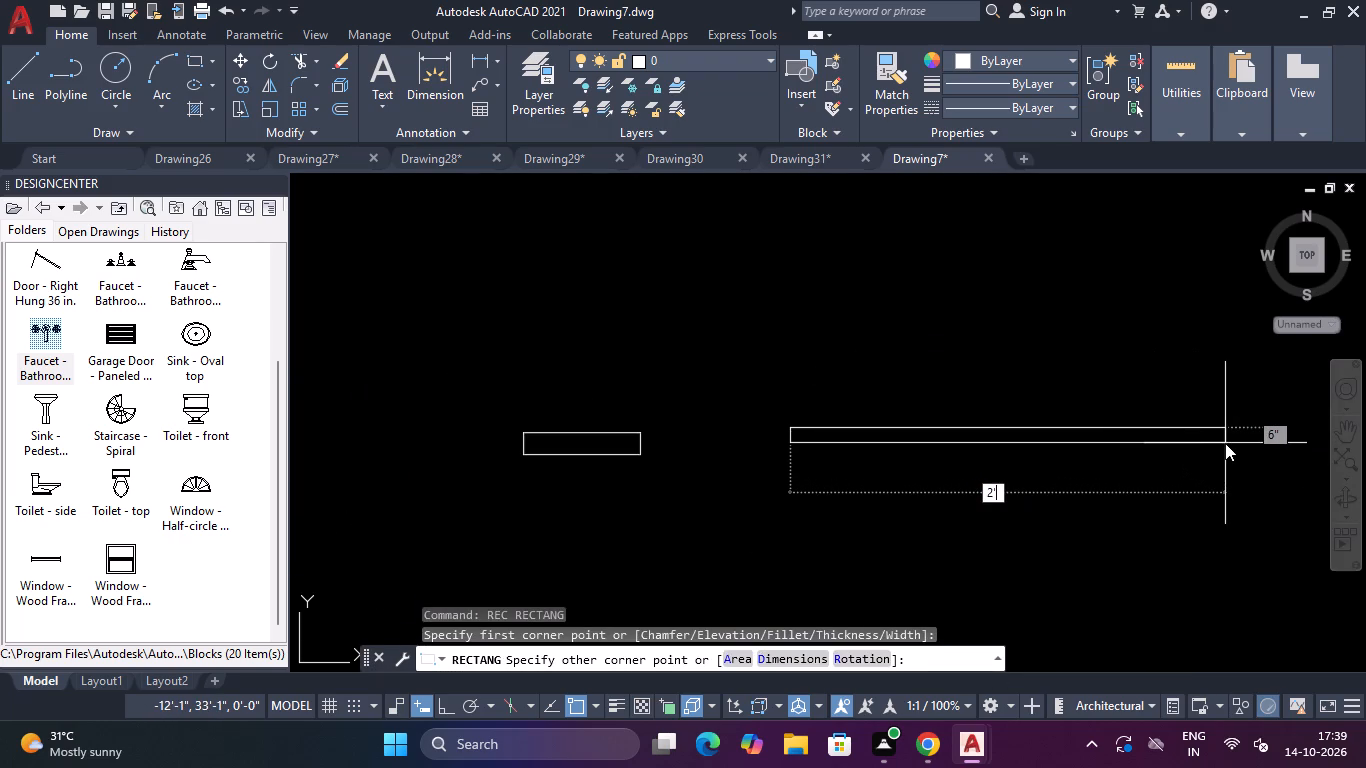
key(Tab)
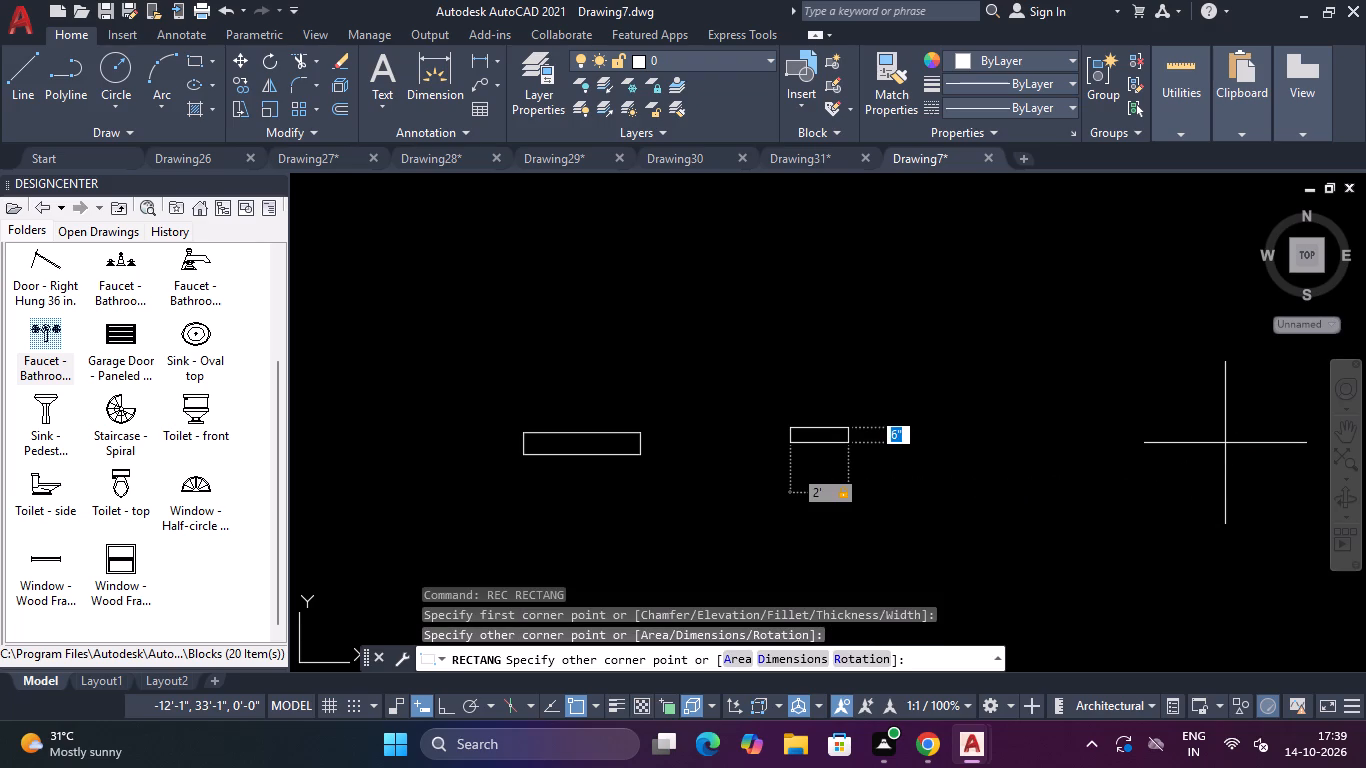
text(9")
key(Return)
key(Escape)
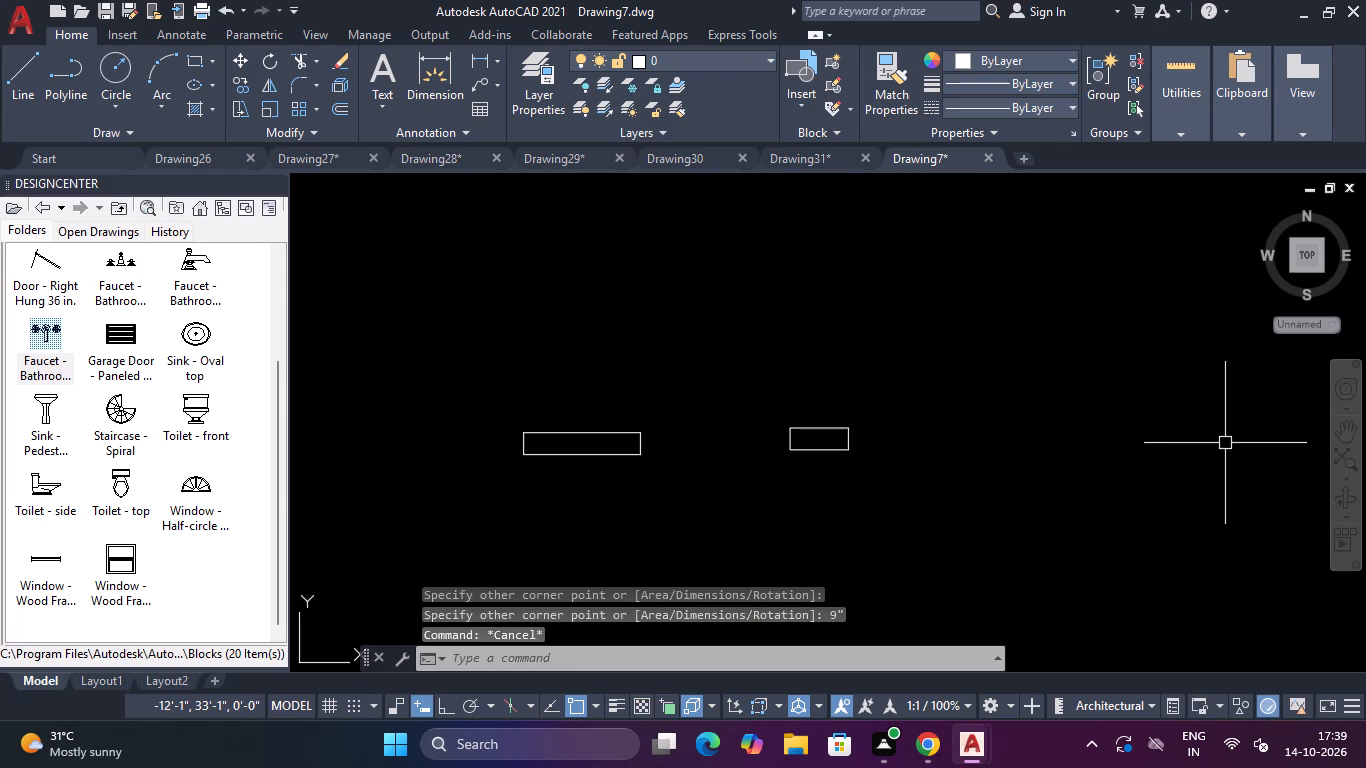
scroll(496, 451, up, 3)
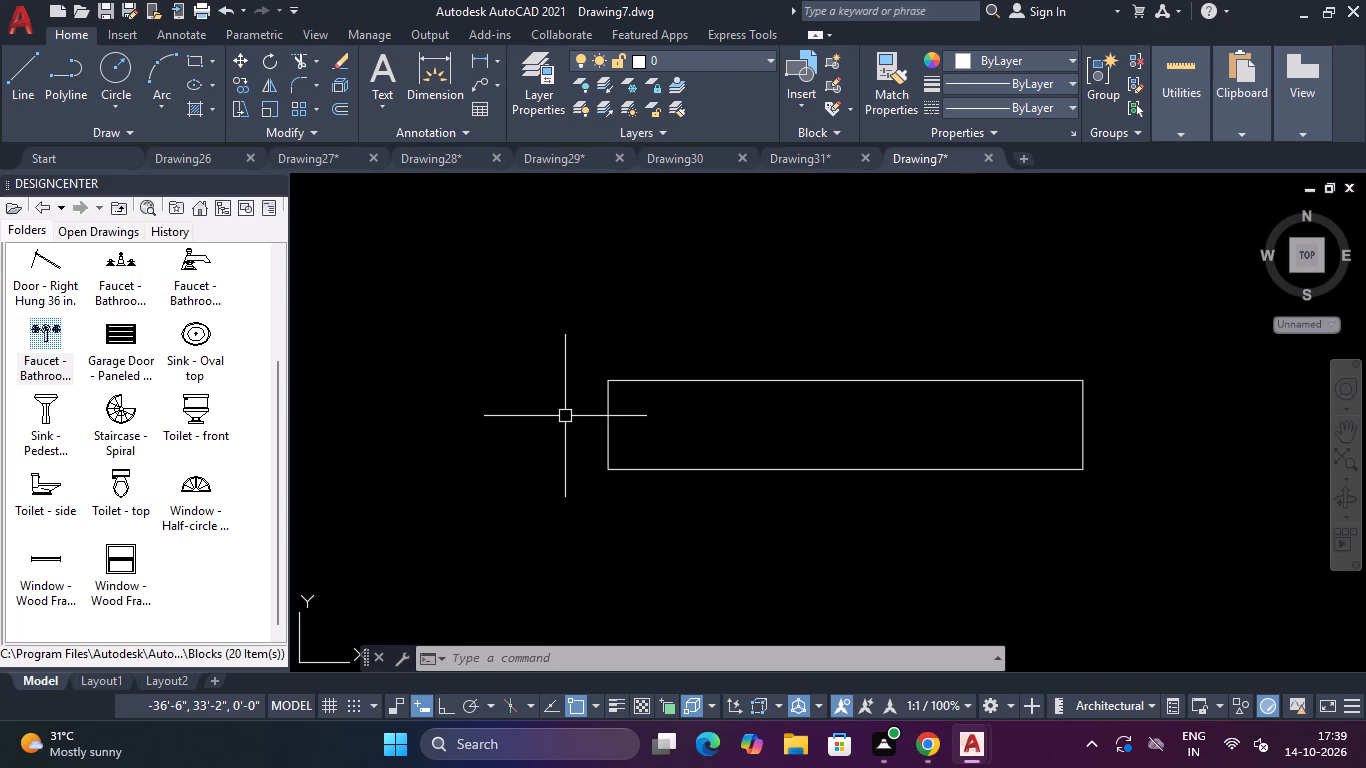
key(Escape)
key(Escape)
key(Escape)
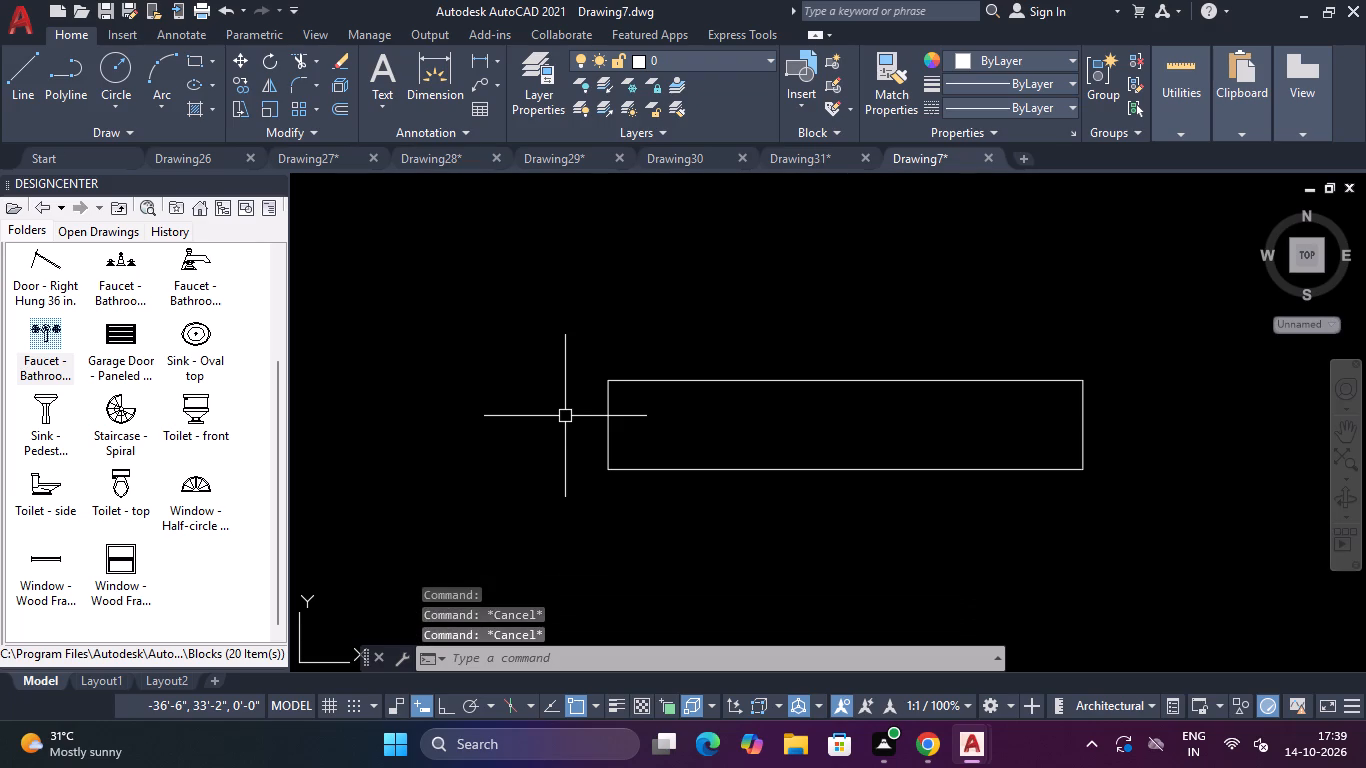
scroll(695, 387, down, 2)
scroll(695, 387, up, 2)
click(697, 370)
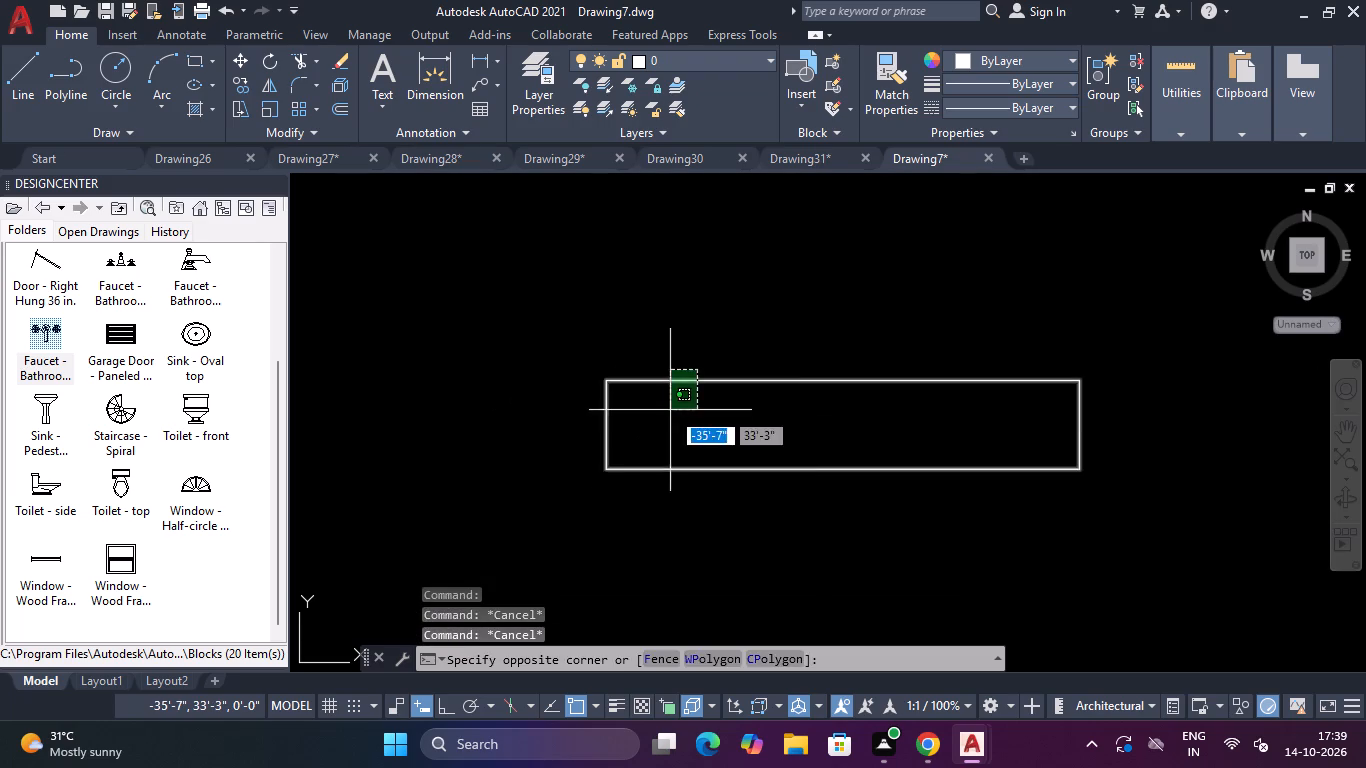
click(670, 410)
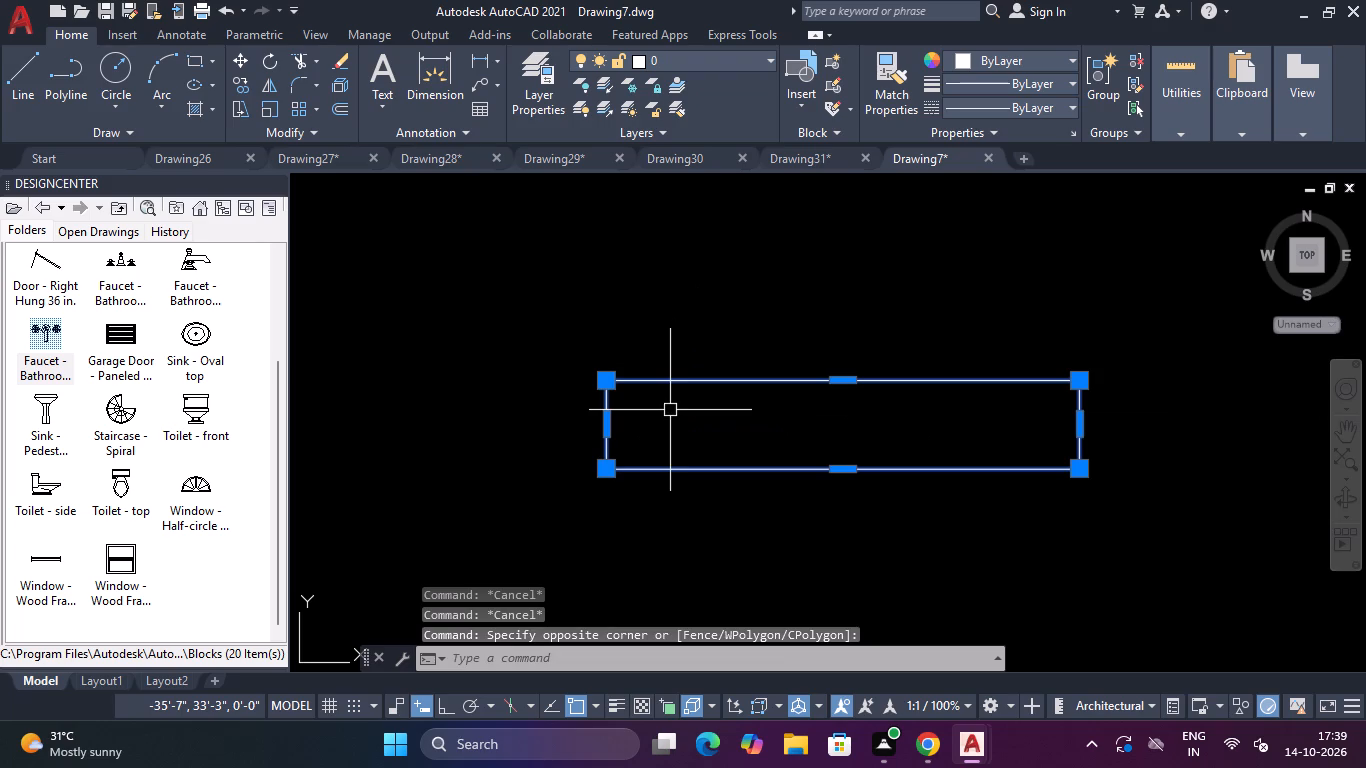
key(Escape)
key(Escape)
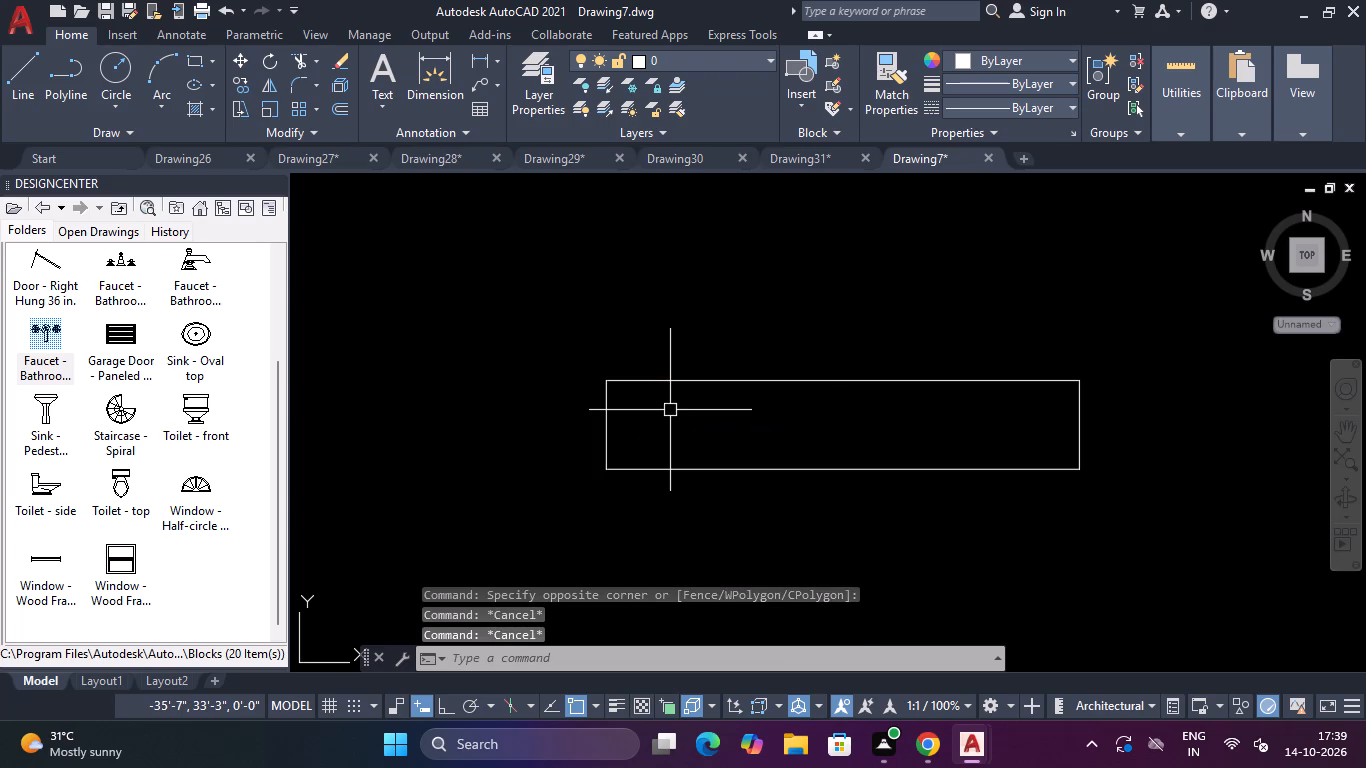
Draw a horizontal centre line across the 4' rectangle between the midpoints of its short sides.
text(L)
key(space)
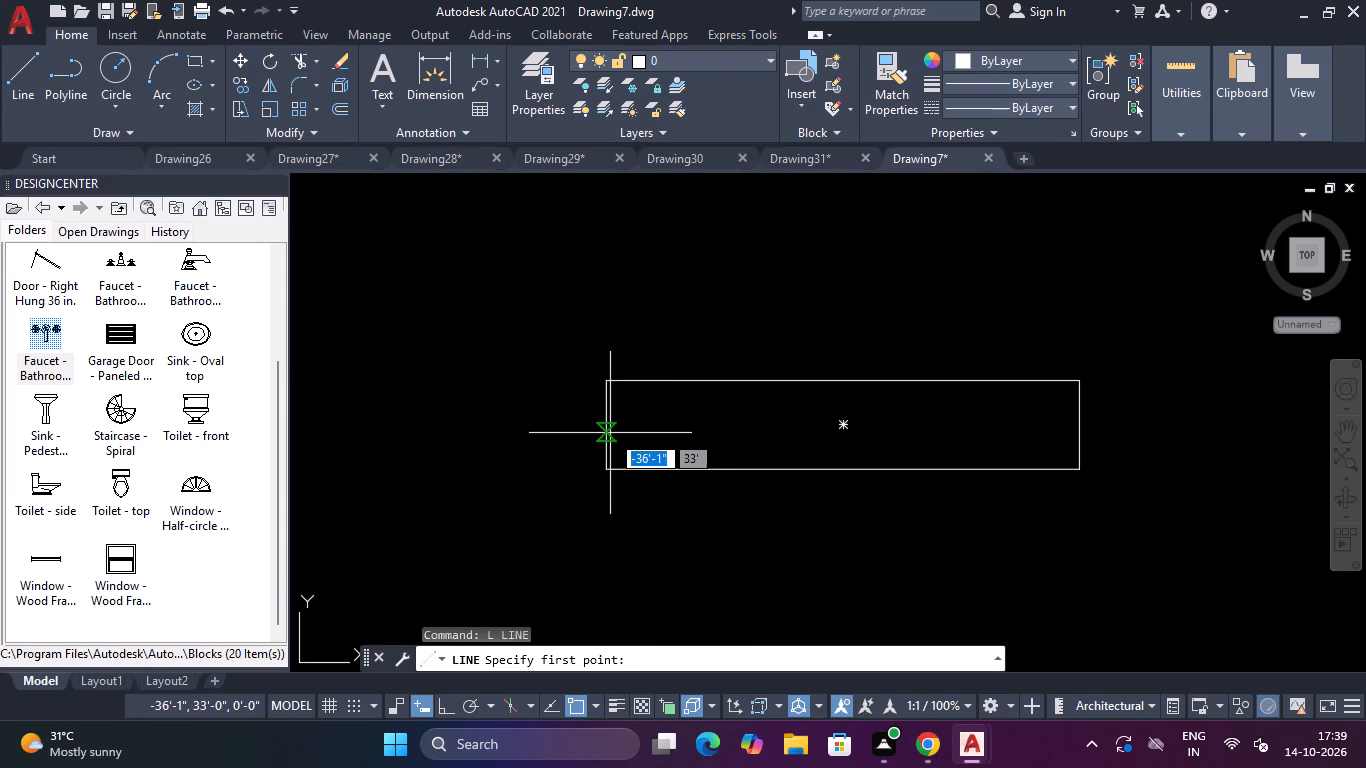
click(605, 422)
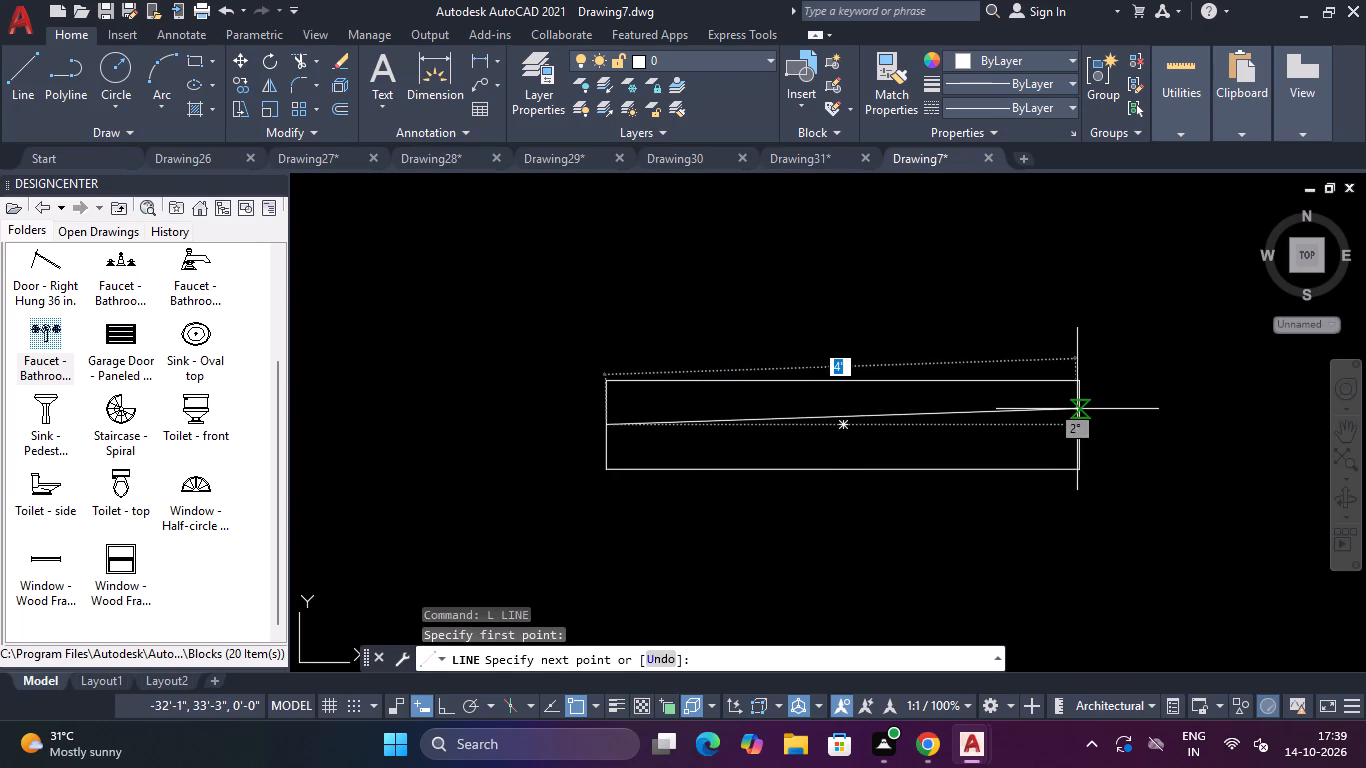
click(1085, 426)
key(Escape)
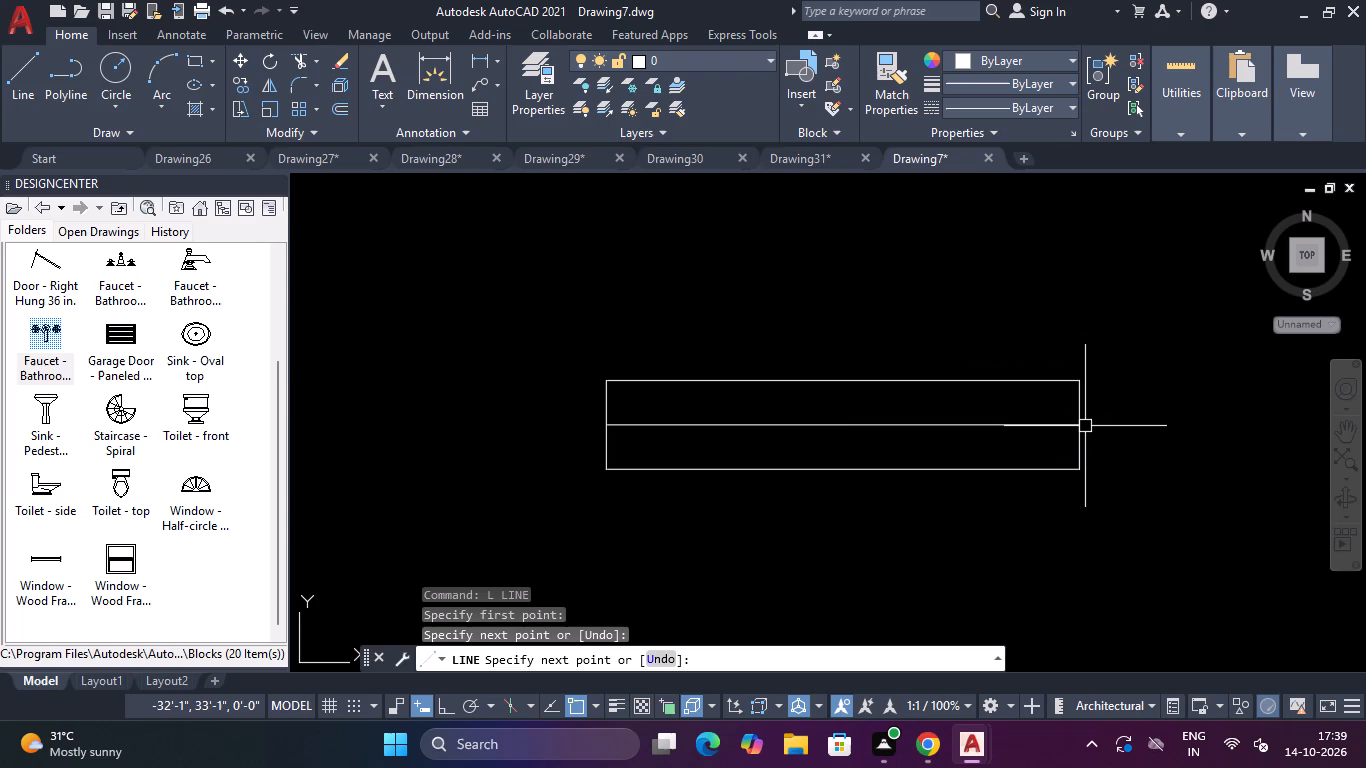
Offset the 4' rectangle's centre line by 1" to both its north and south sides.
key(o)
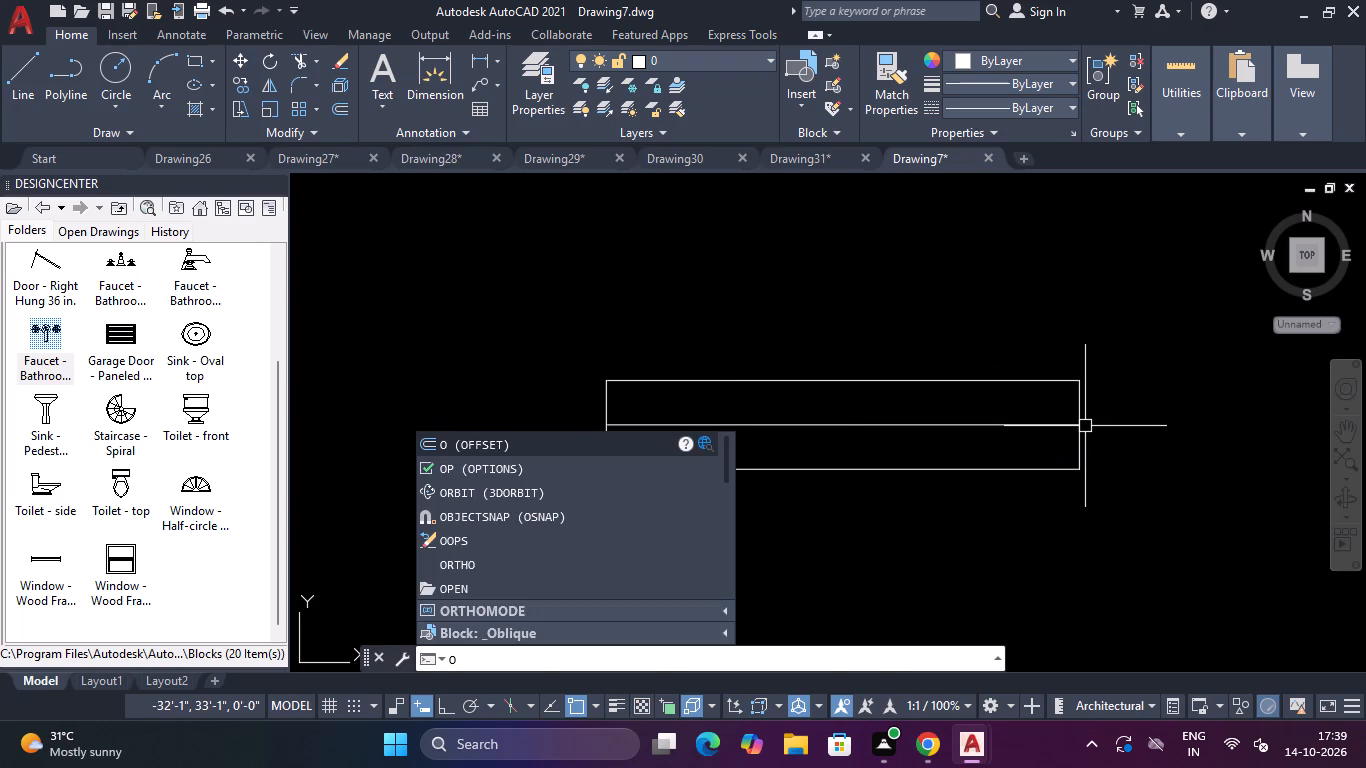
key(space)
key(1)
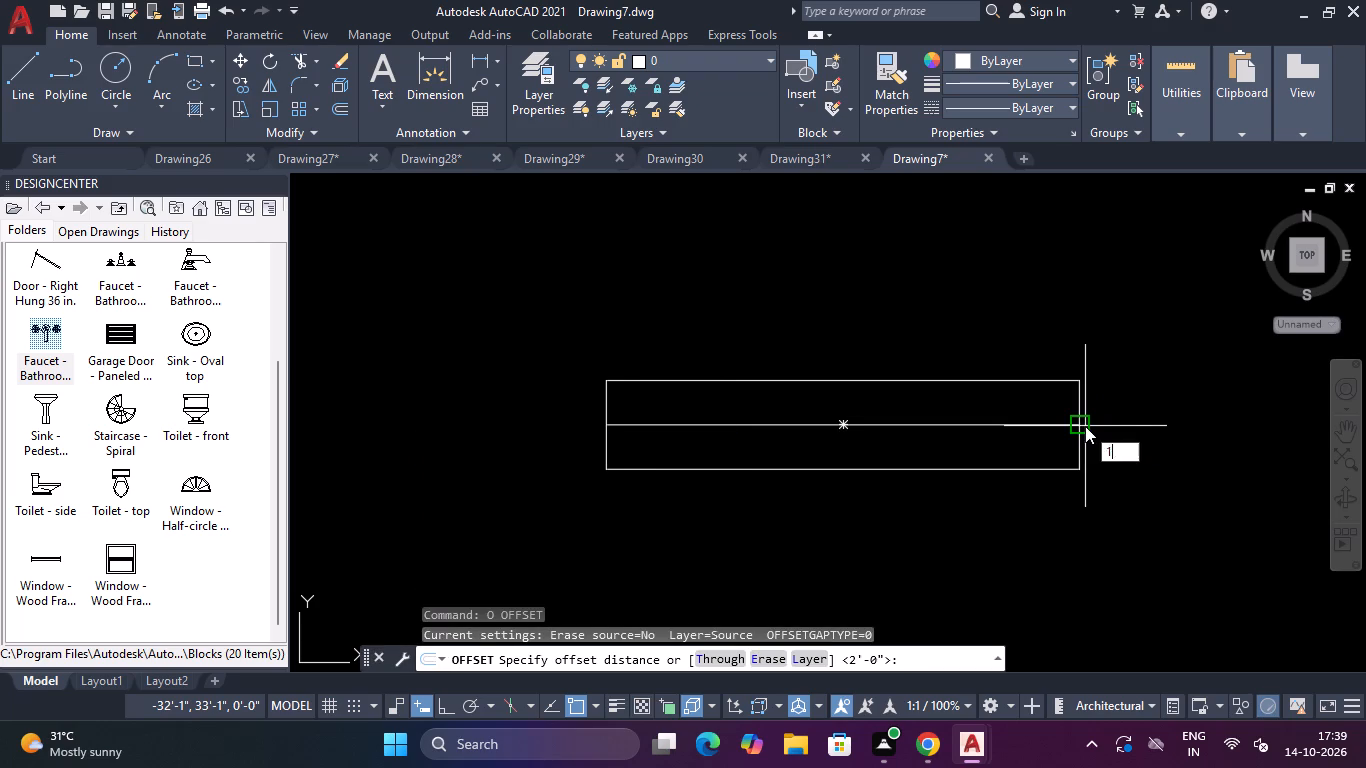
key(shift+quotedbl)
key(Return)
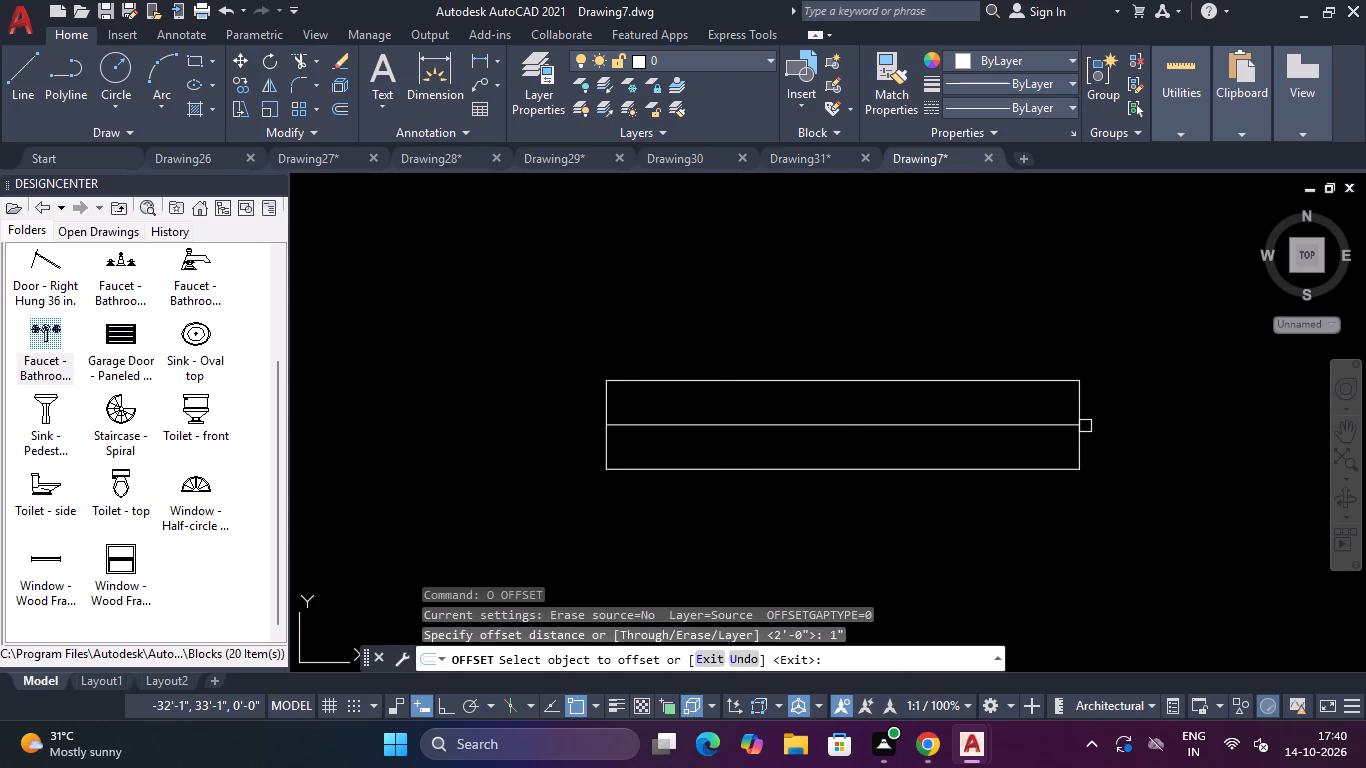
click(1038, 428)
click(1015, 397)
click(1012, 426)
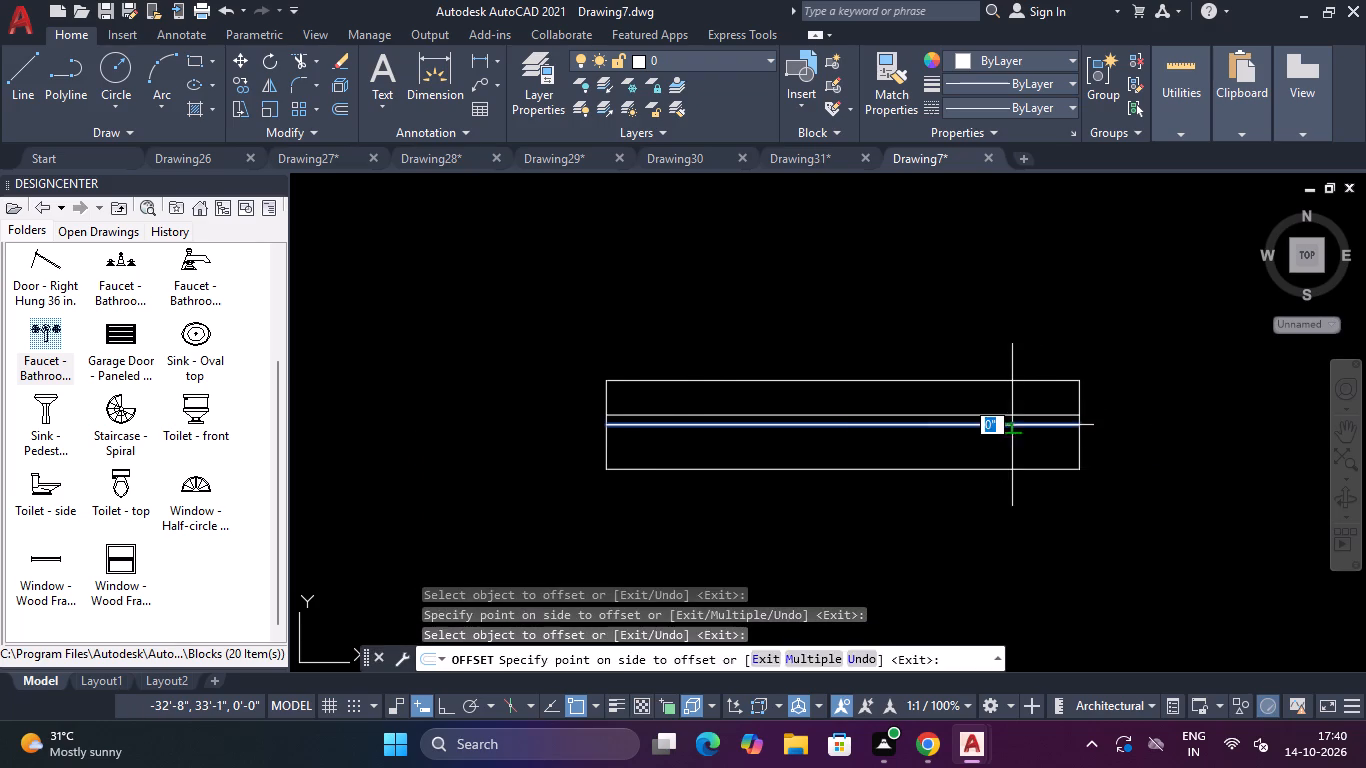
click(1005, 463)
key(Escape)
key(Escape)
Erase the original centre line of the 4' rectangle, between its two offset copies.
click(863, 428)
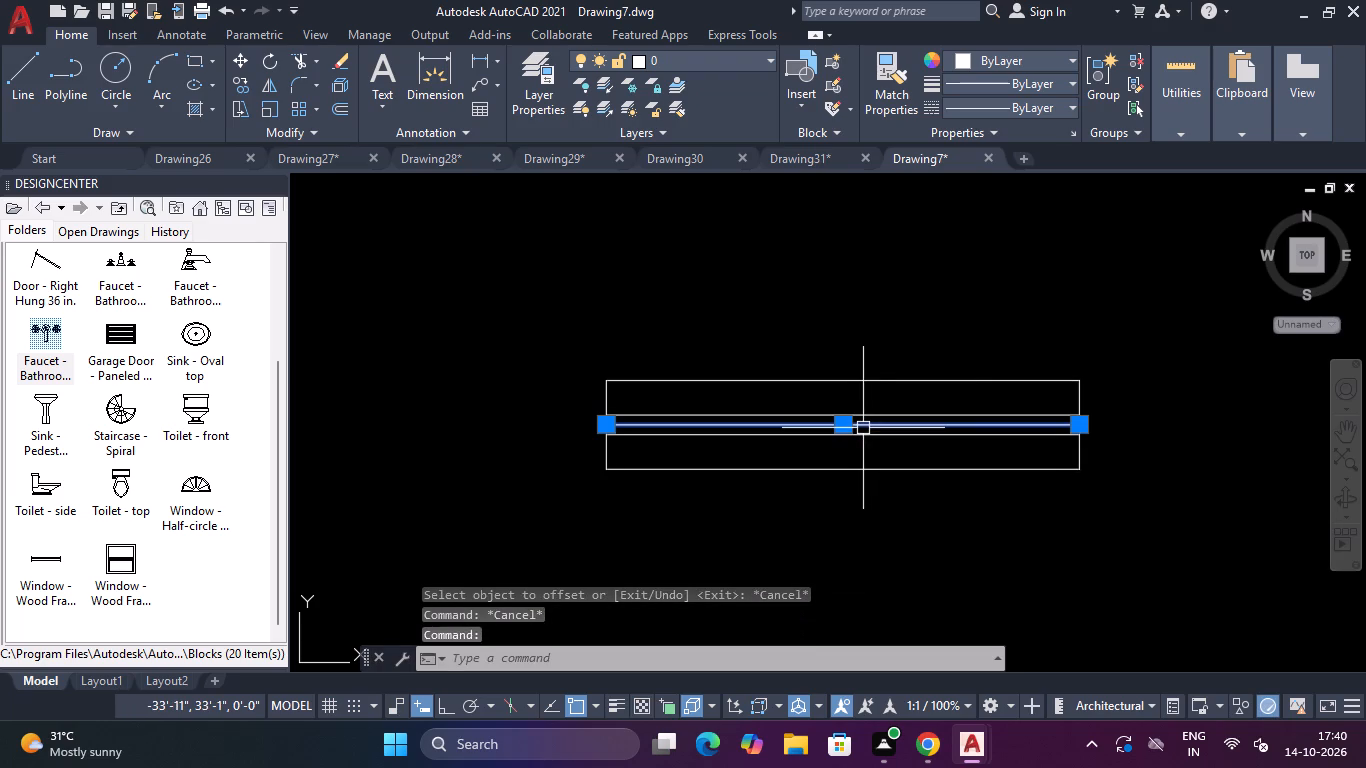
key(Delete)
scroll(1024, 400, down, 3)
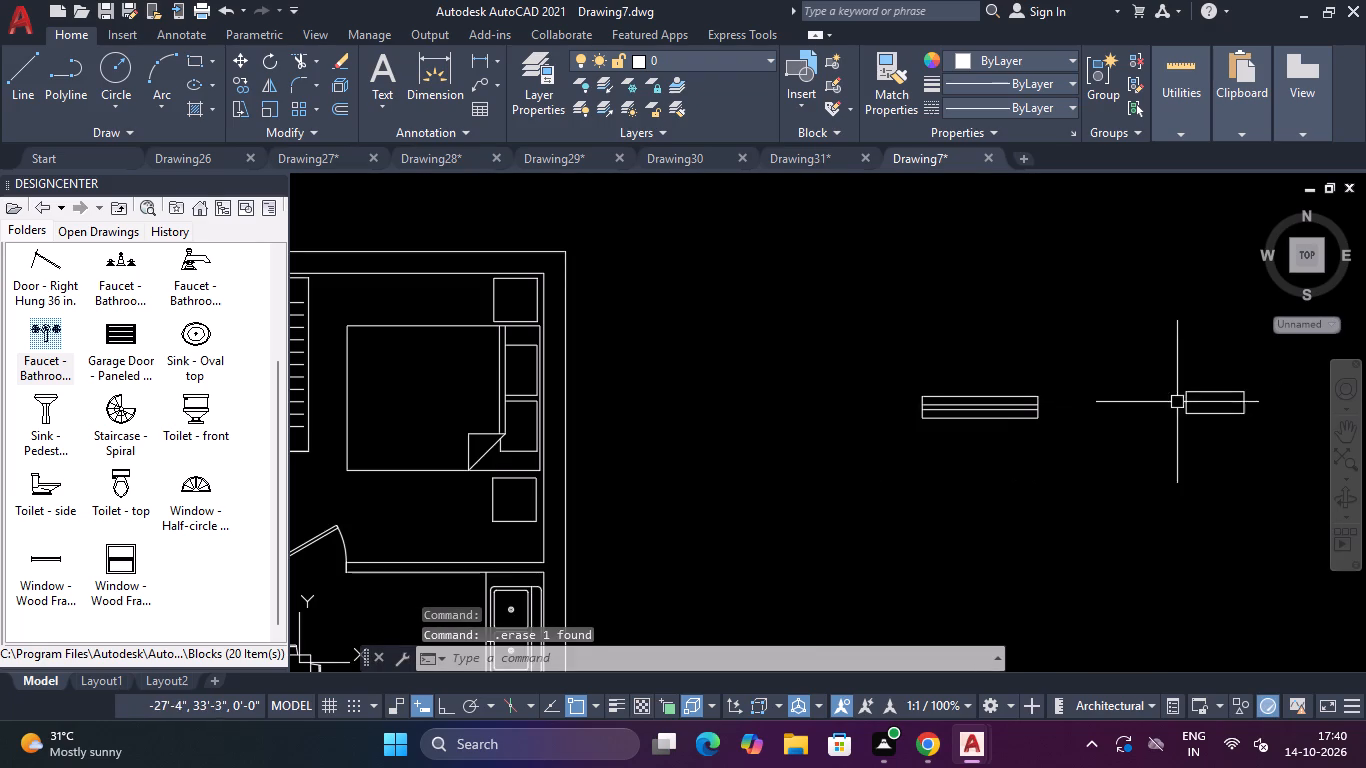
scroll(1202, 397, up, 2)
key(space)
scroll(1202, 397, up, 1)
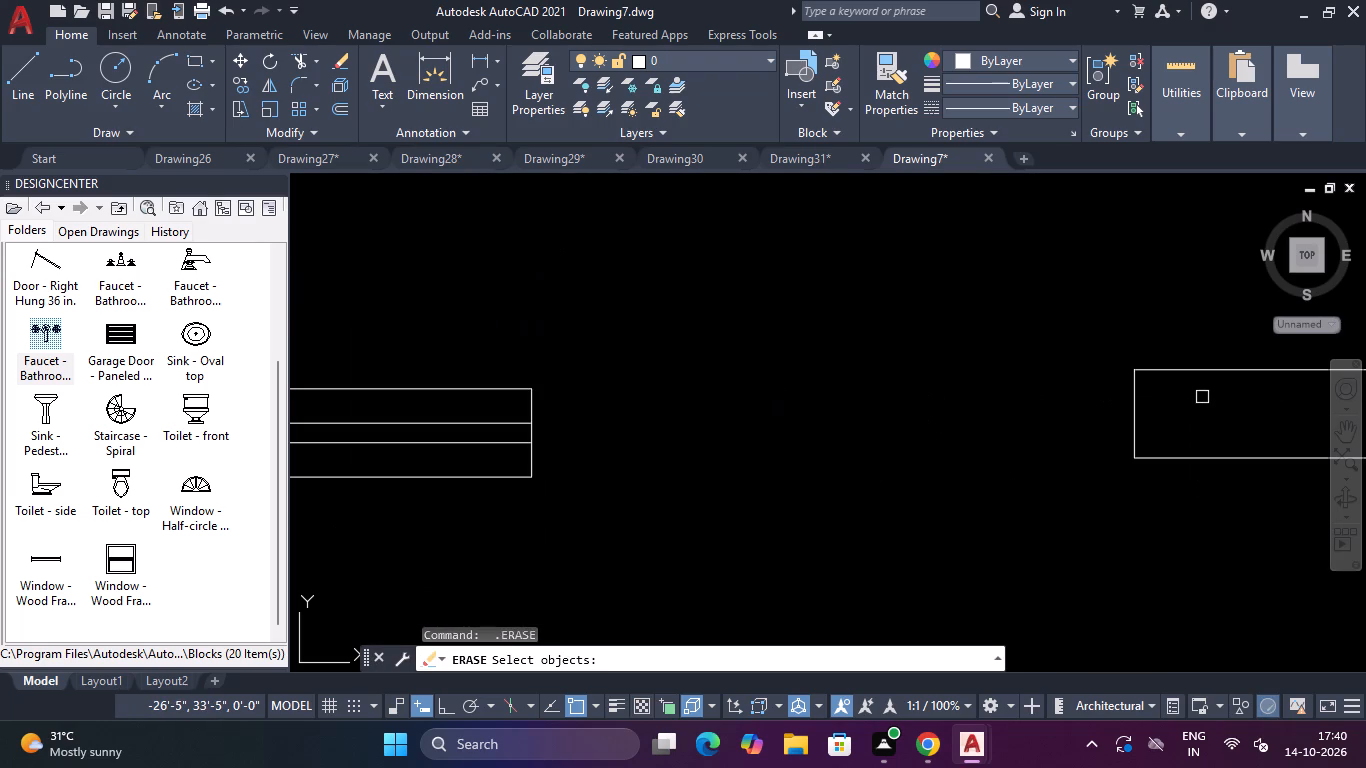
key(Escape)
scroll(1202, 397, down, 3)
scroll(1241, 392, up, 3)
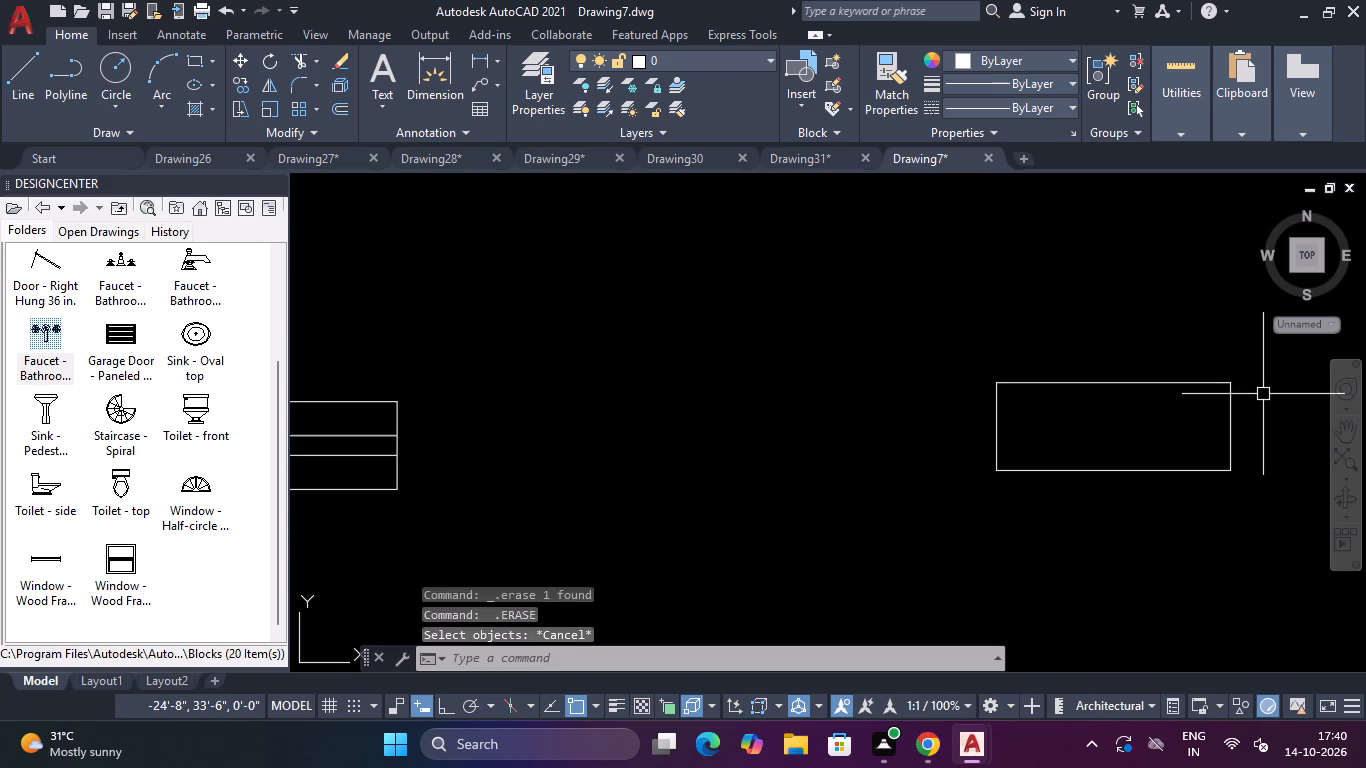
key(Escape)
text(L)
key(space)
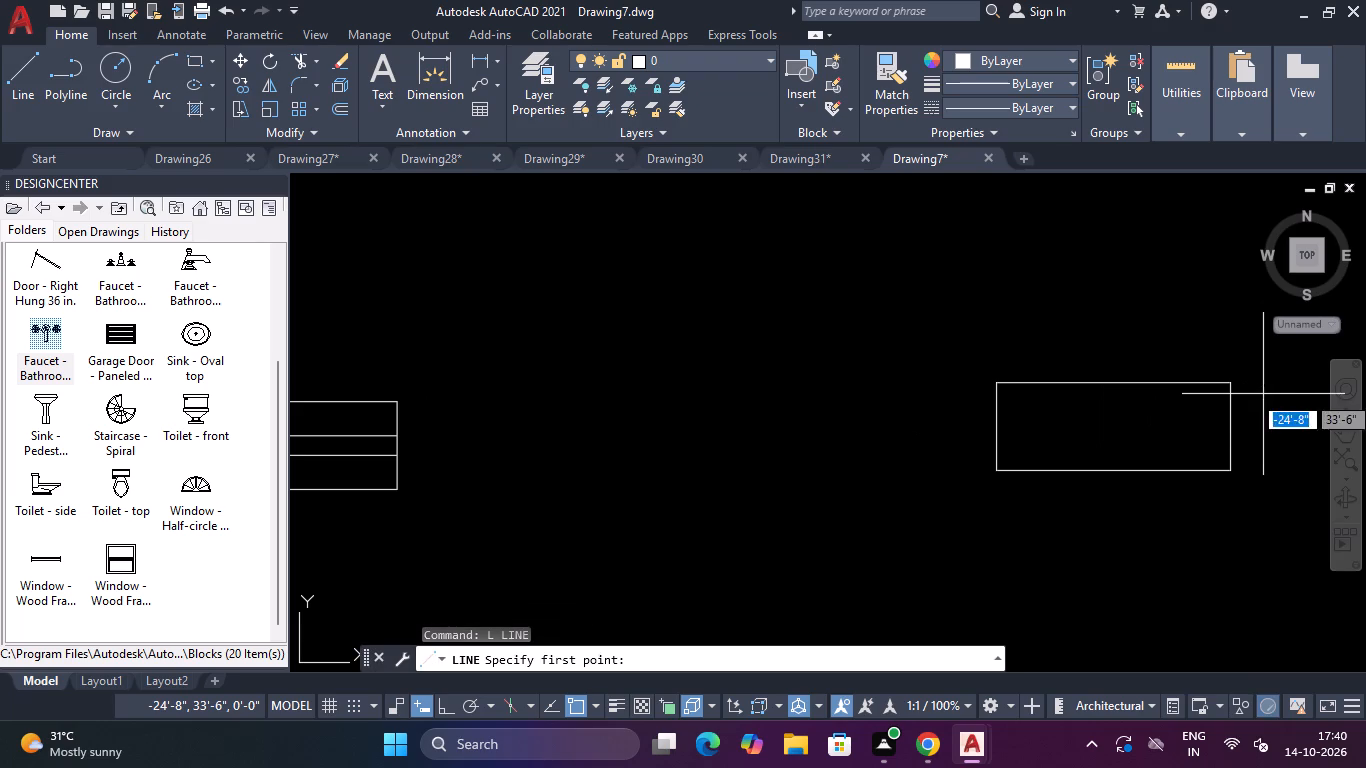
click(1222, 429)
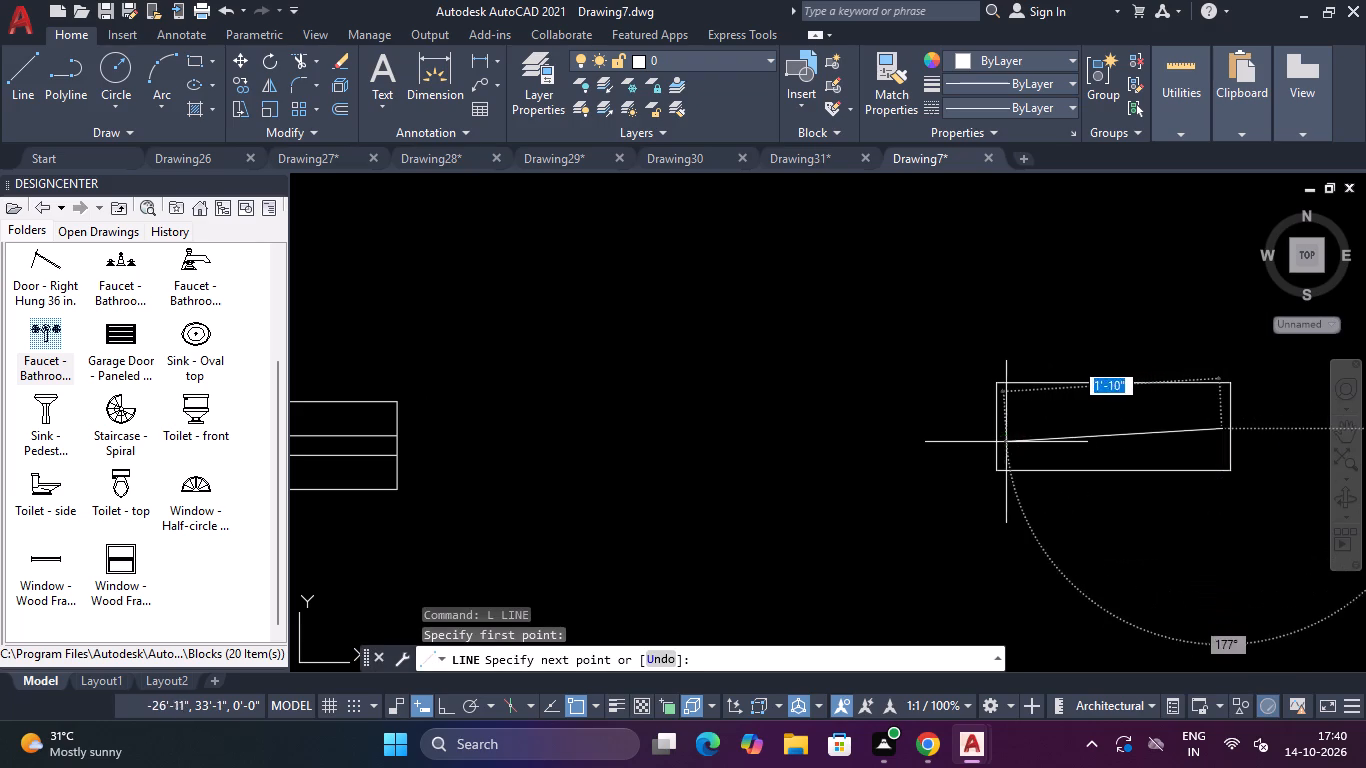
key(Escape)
Draw a horizontal centre line across the 2' rectangle between the midpoints of its short sides.
key(space)
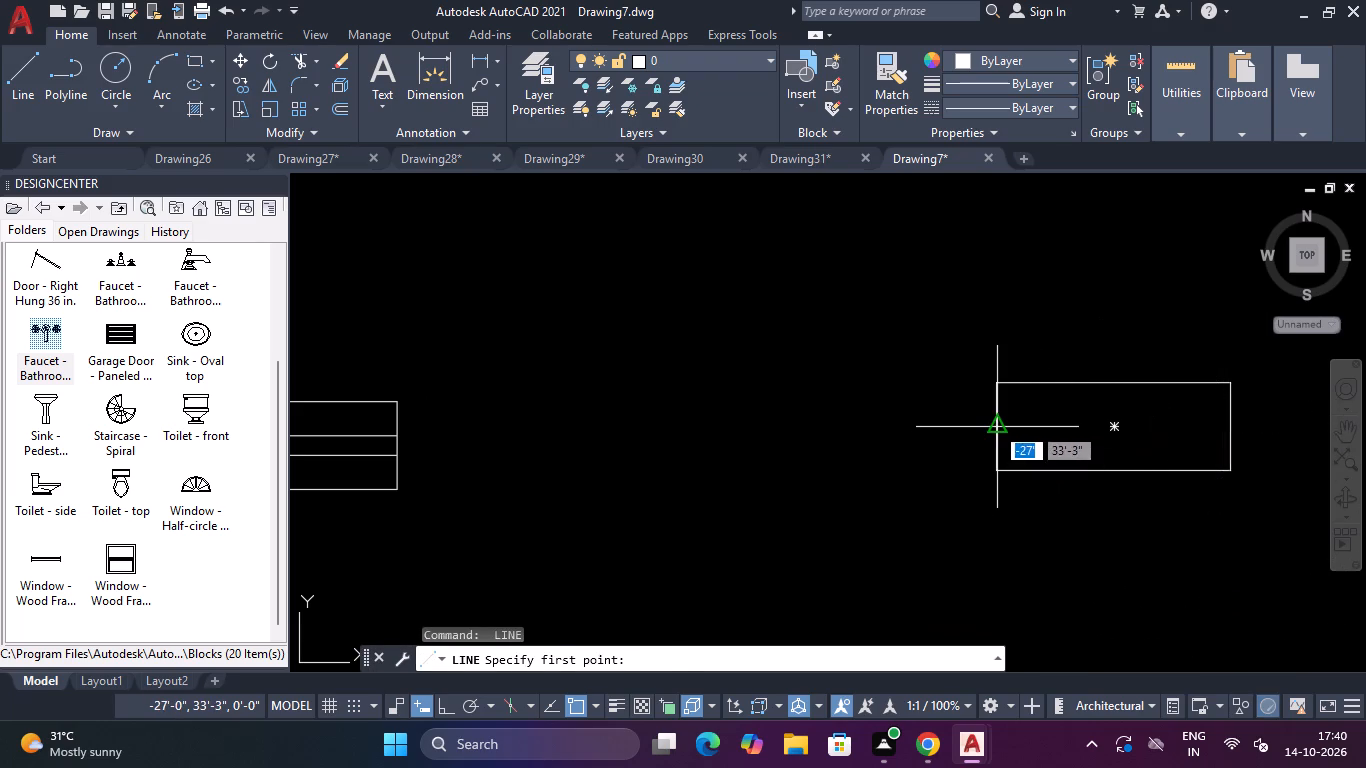
click(994, 425)
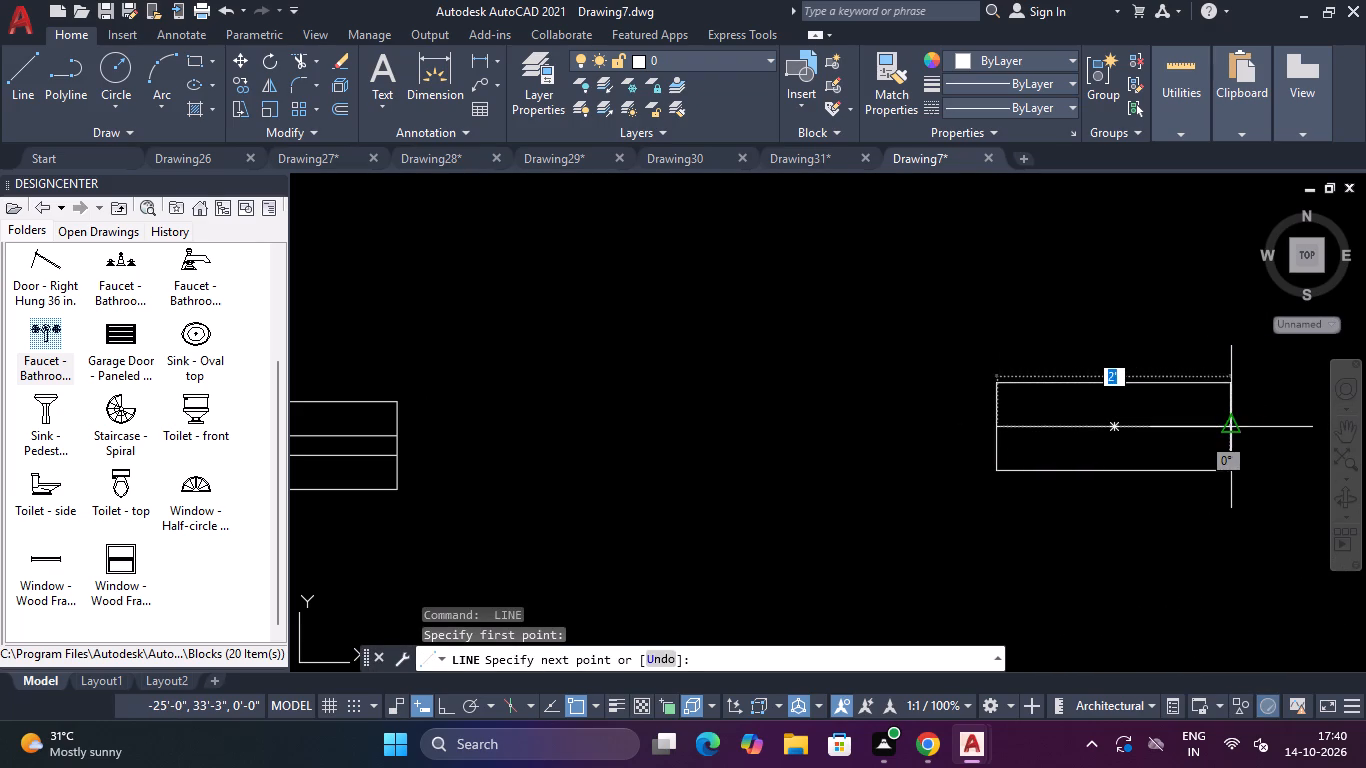
click(1232, 426)
key(Escape)
Offset the 2' rectangle's centre line by 1" to both its north and south sides.
text(O)
key(space)
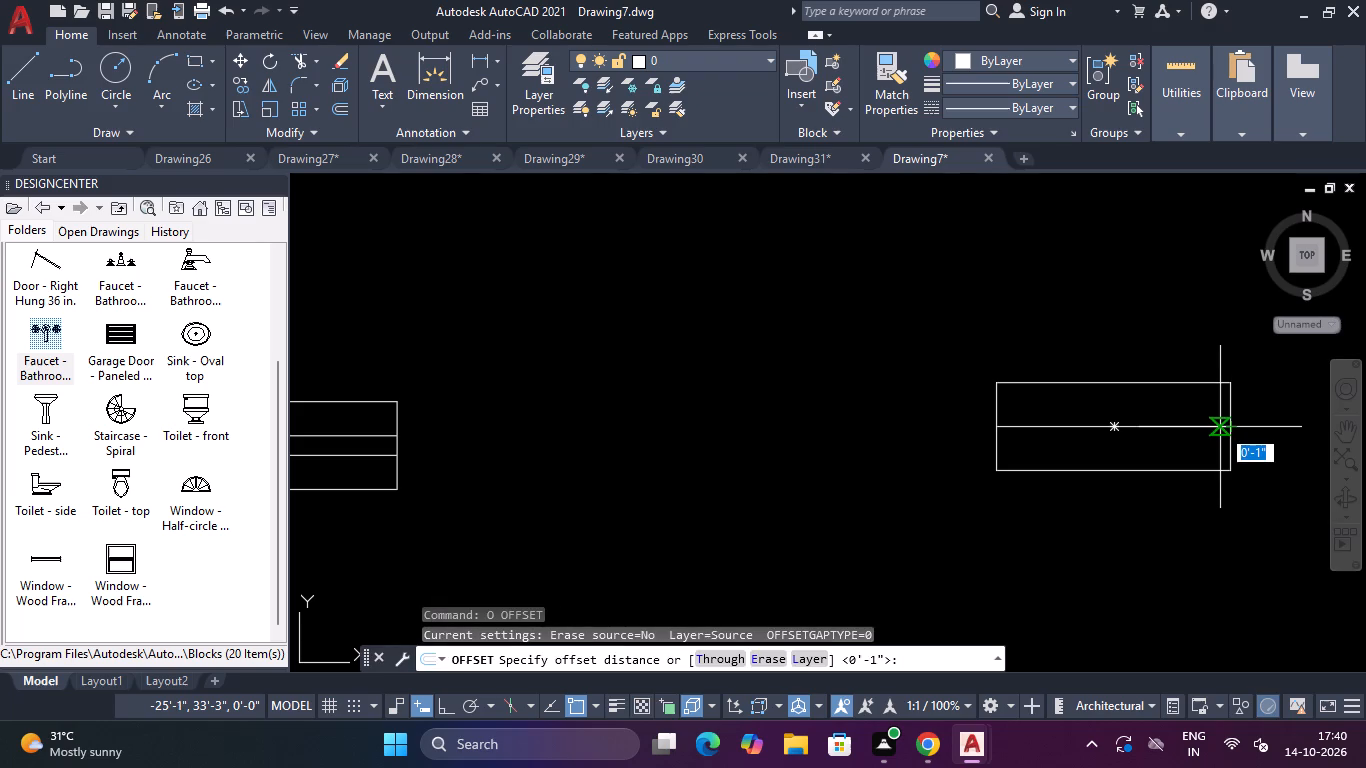
key(Return)
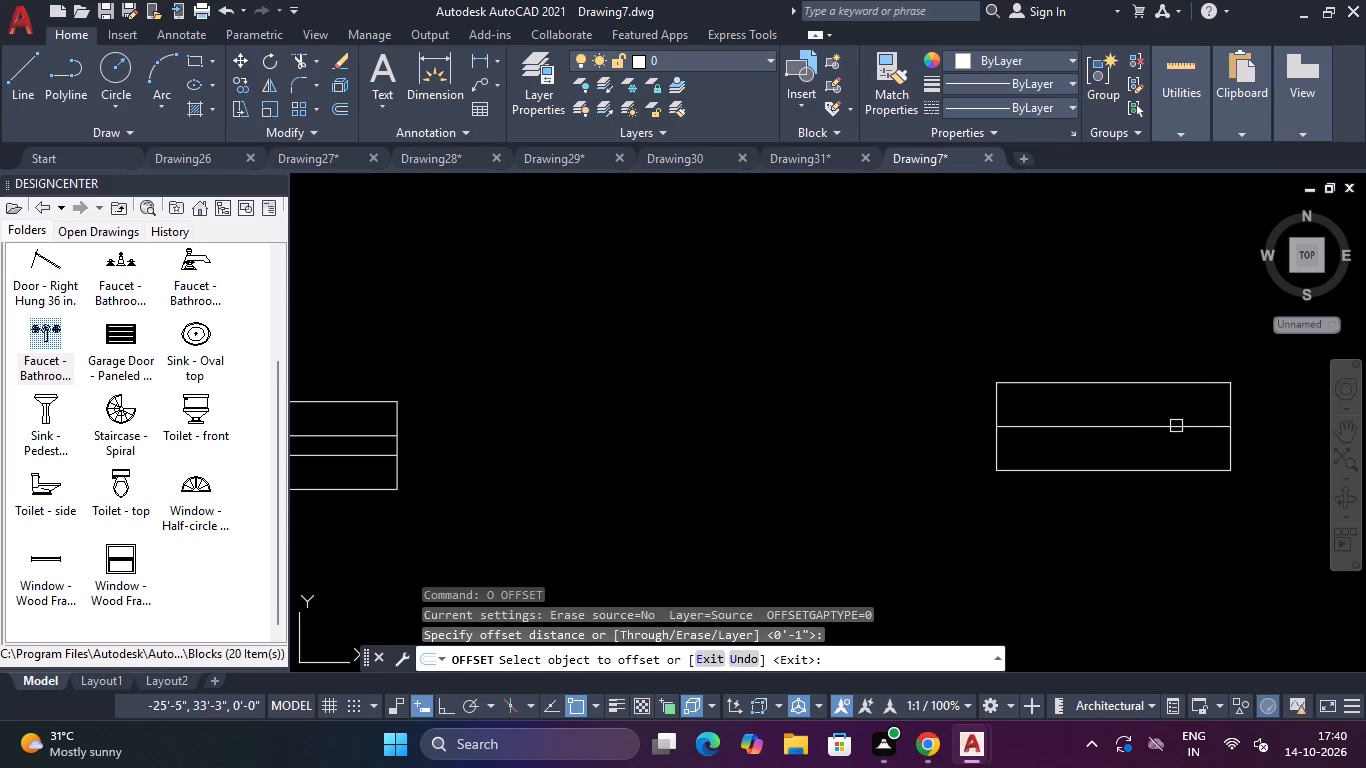
click(1174, 426)
click(1163, 407)
click(1163, 426)
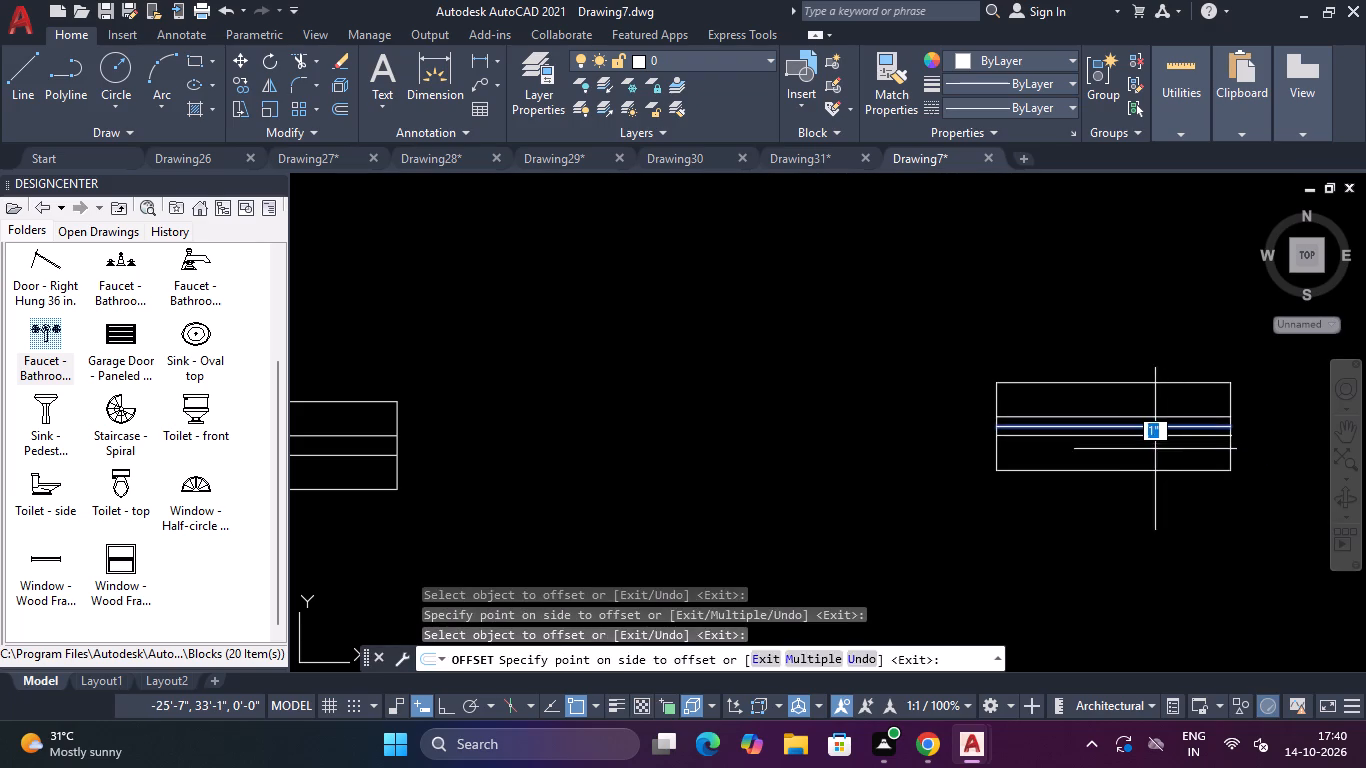
click(1155, 449)
key(Escape)
Erase the original centre line of the 2' rectangle, between its two offset copies.
click(1135, 428)
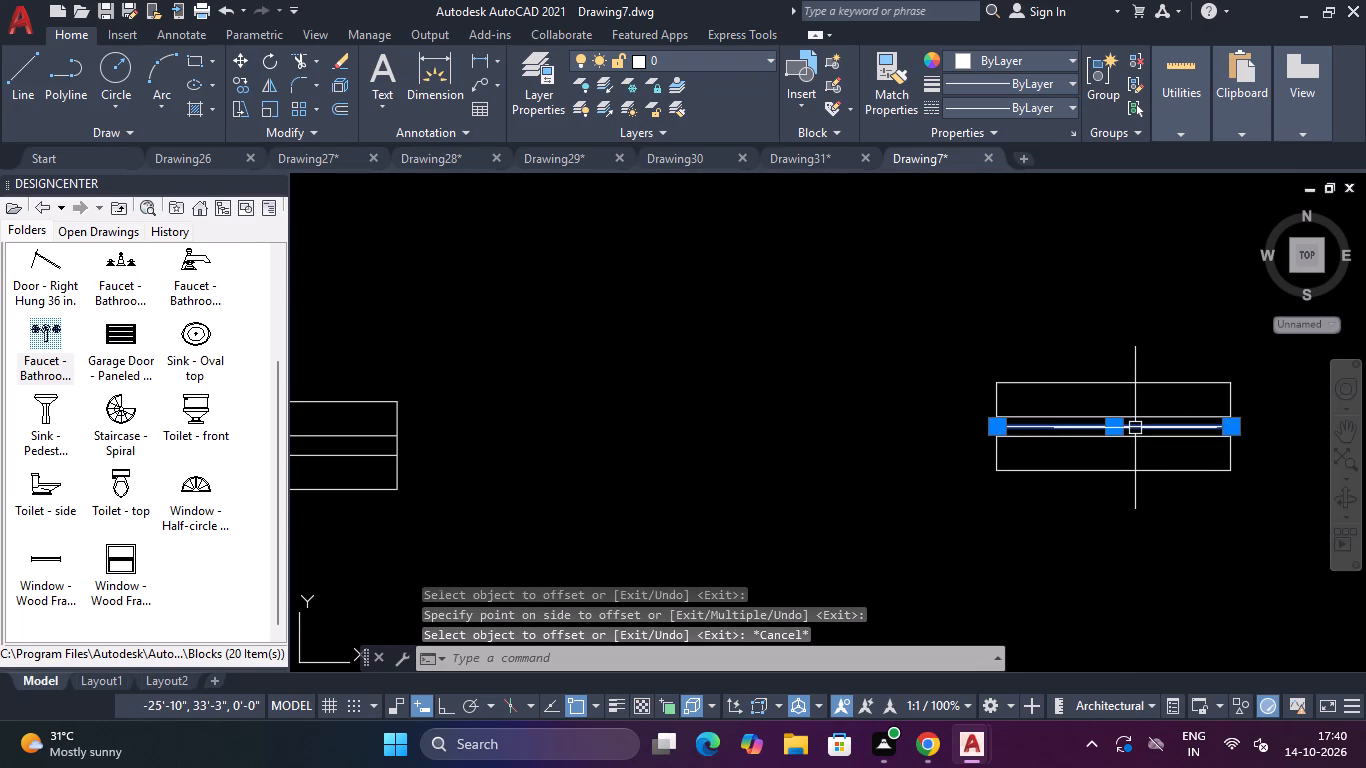
key(Delete)
Trim away both long outer edges of the 4' rectangle, leaving its short ends and the two inner lines.
scroll(1135, 428, down, 2)
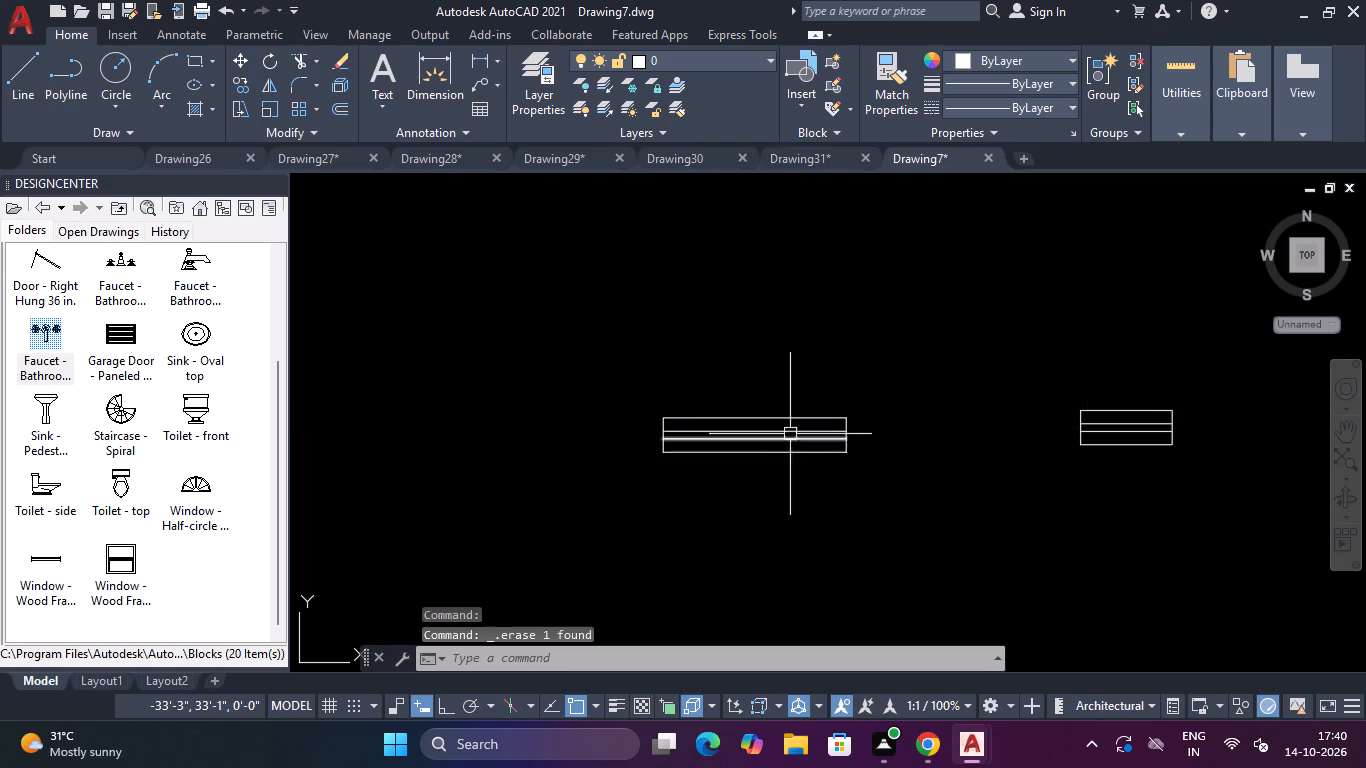
key(Escape)
key(Escape)
text(TR)
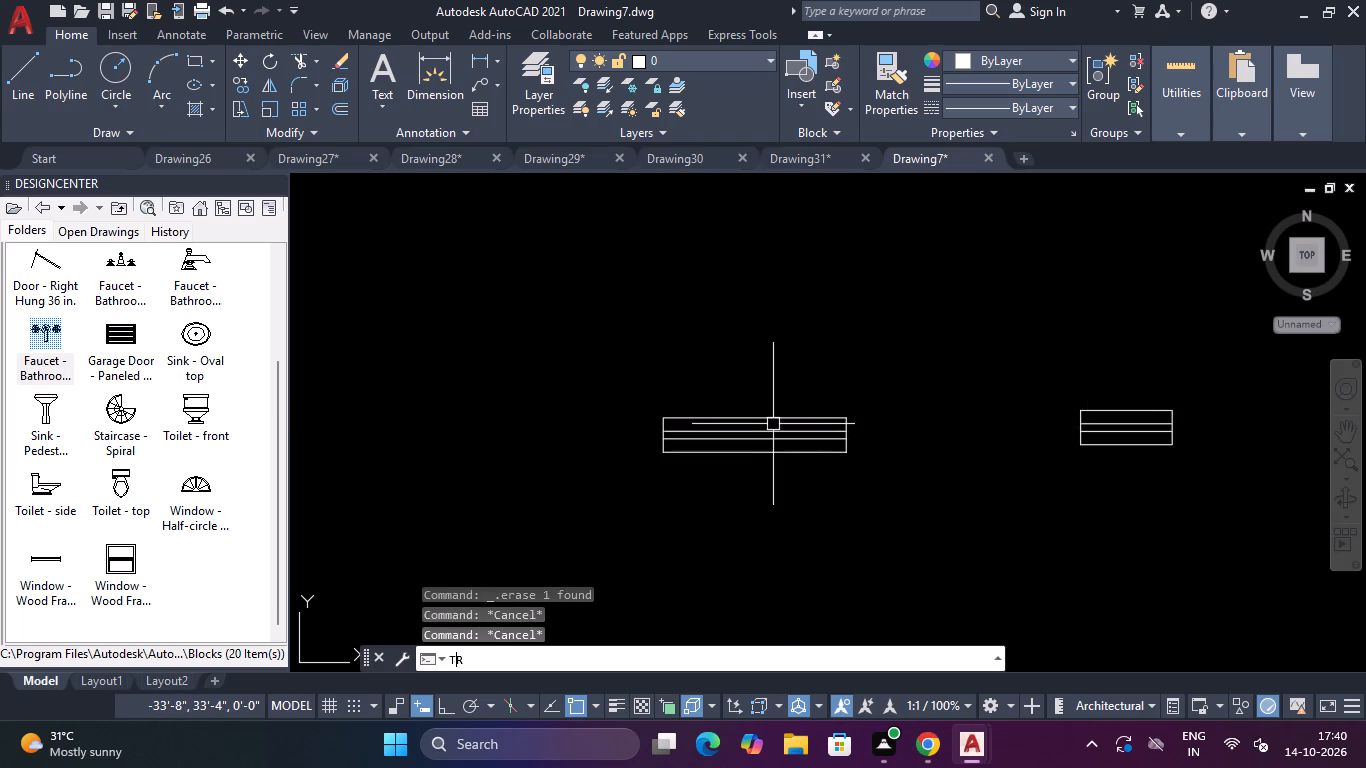
key(space)
scroll(773, 424, up, 2)
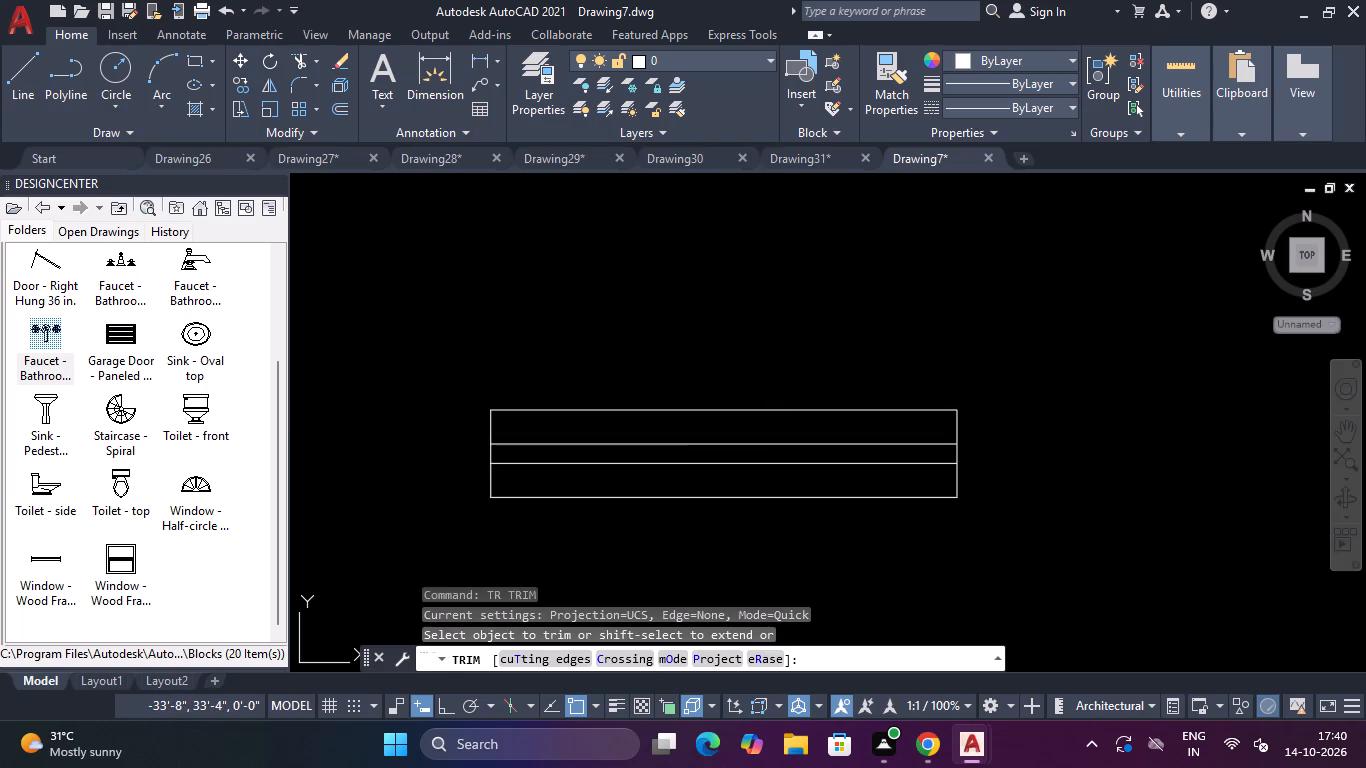
click(772, 423)
click(768, 376)
click(736, 485)
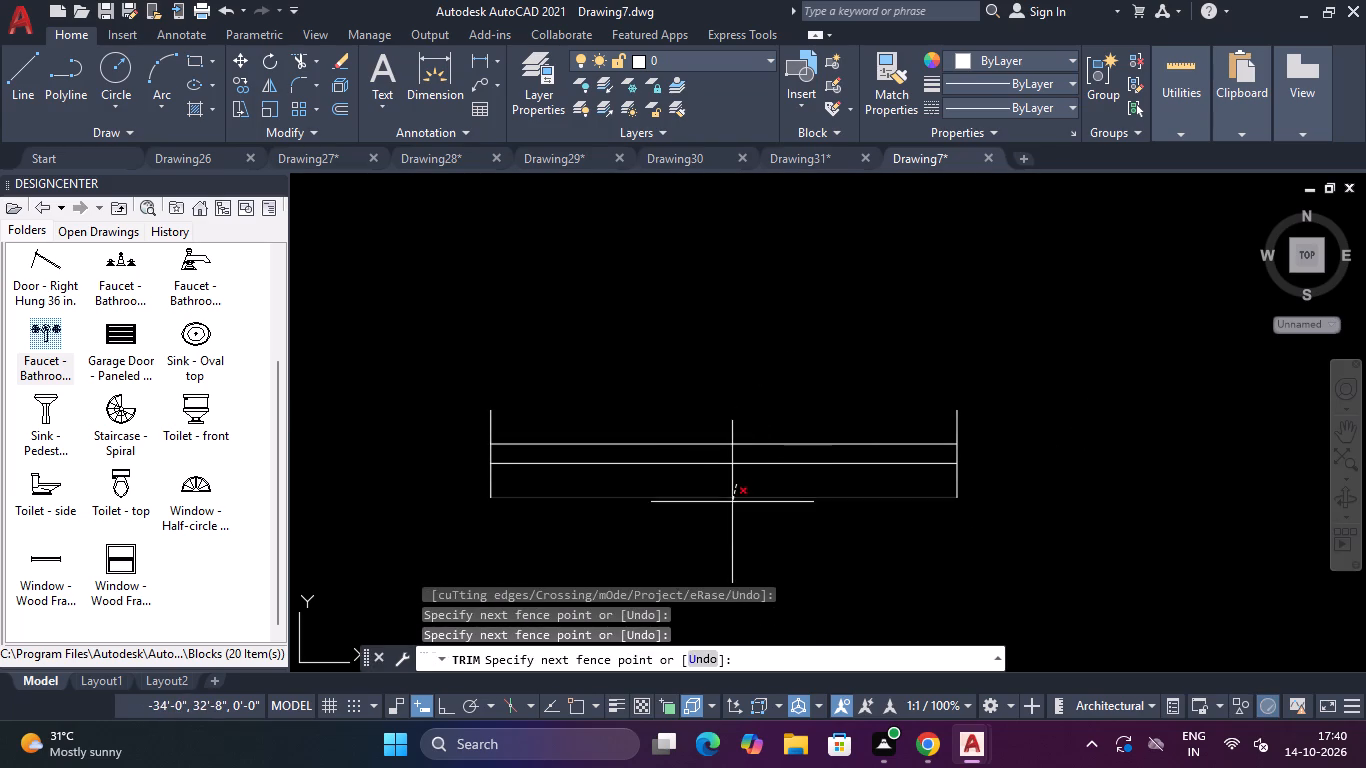
click(732, 502)
Trim away both long outer edges of the 2' rectangle, leaving its short ends and the two inner lines.
scroll(756, 495, down, 3)
scroll(1033, 457, up, 2)
scroll(956, 488, up, 2)
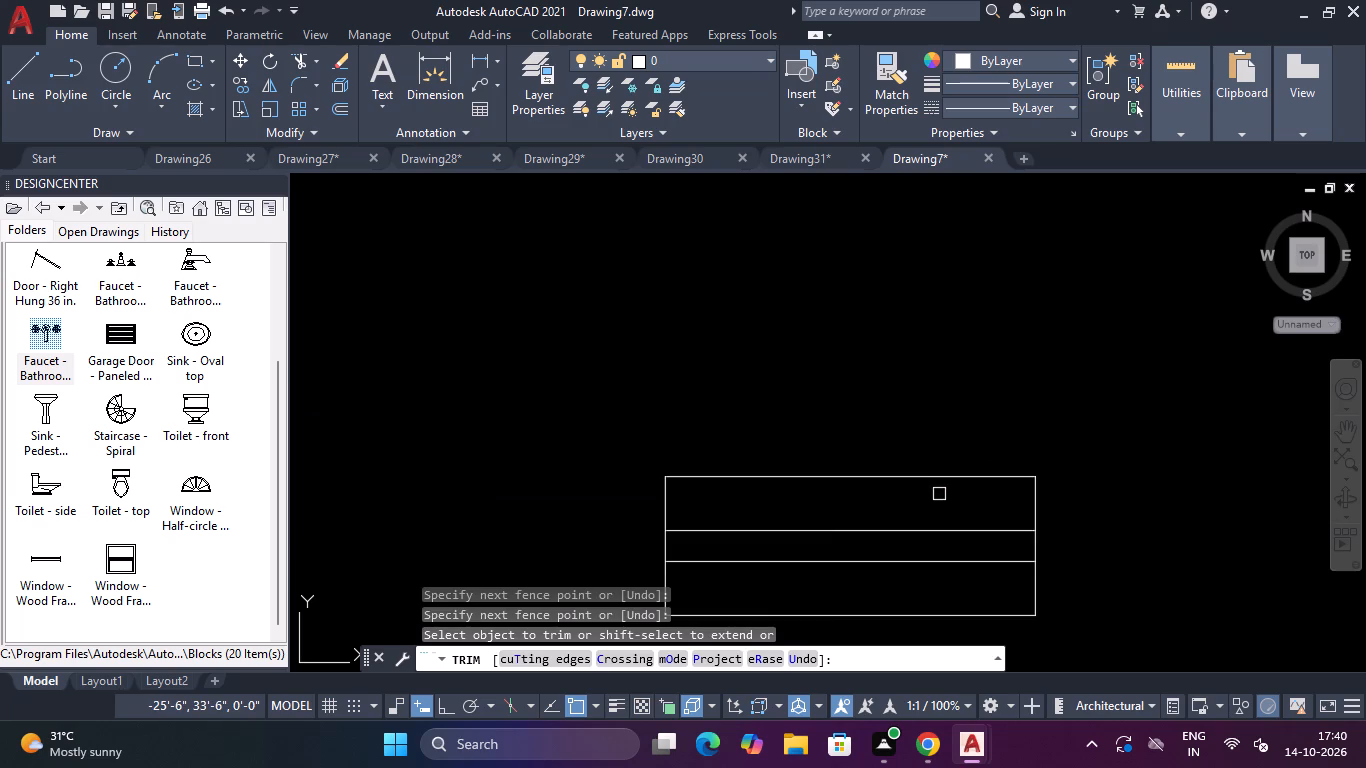
click(935, 494)
click(903, 444)
scroll(903, 444, down, 1)
click(879, 537)
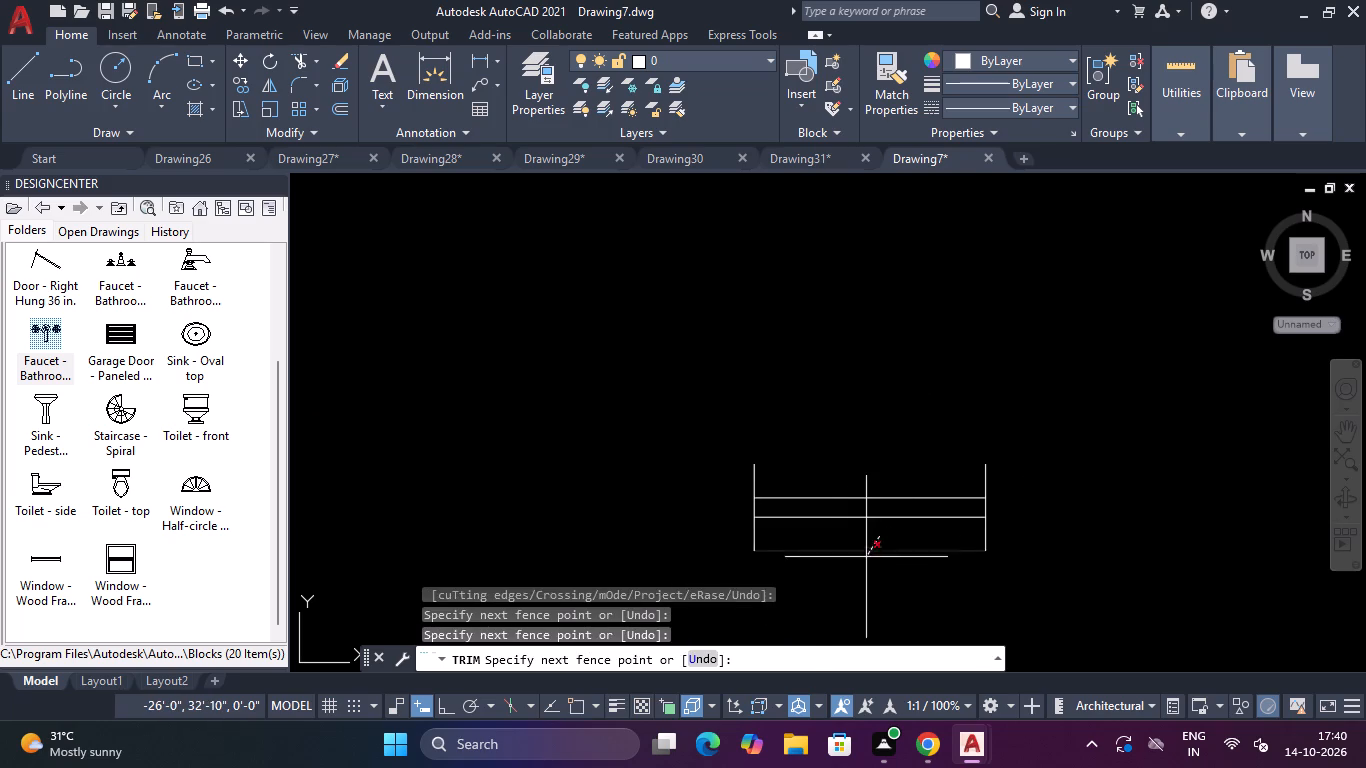
click(862, 563)
scroll(862, 563, down, 3)
scroll(689, 566, down, 3)
scroll(645, 499, down, 3)
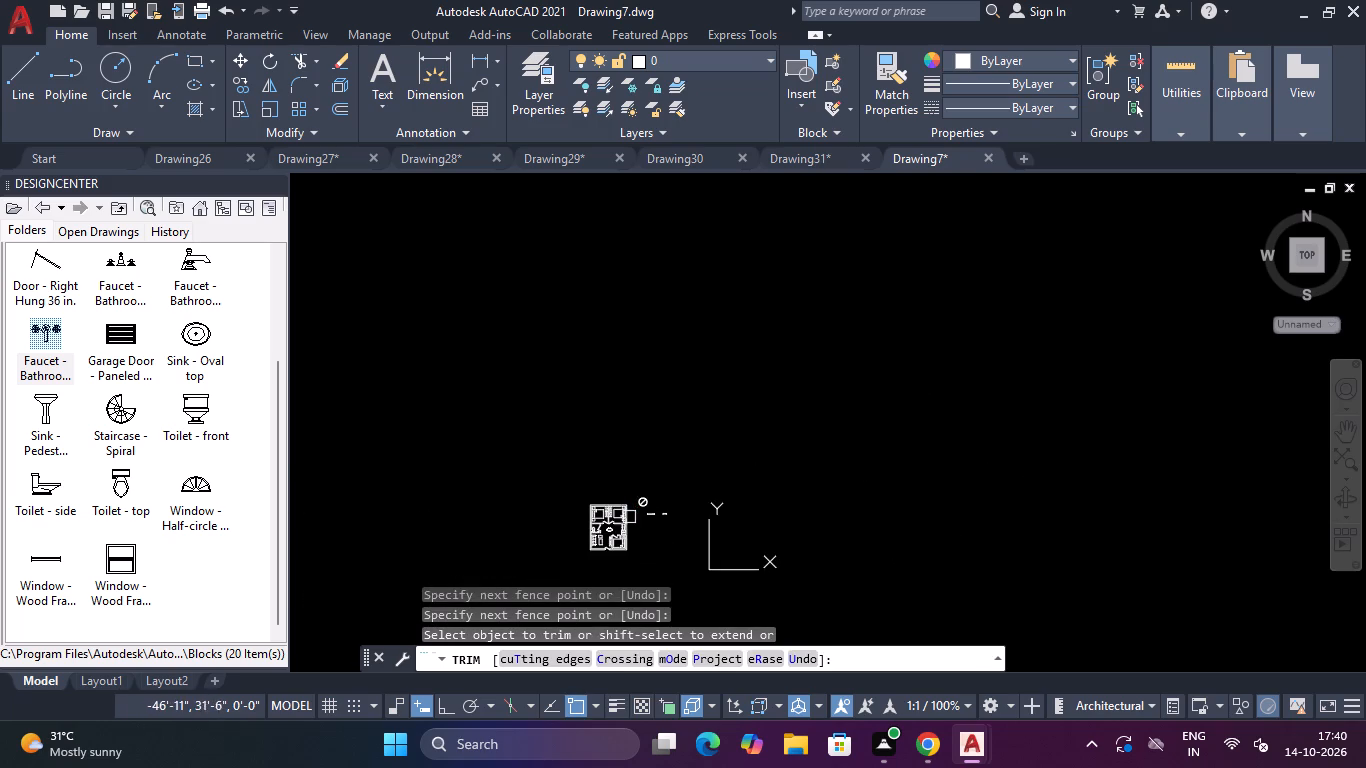
scroll(625, 520, up, 4)
key(Escape)
key(Escape)
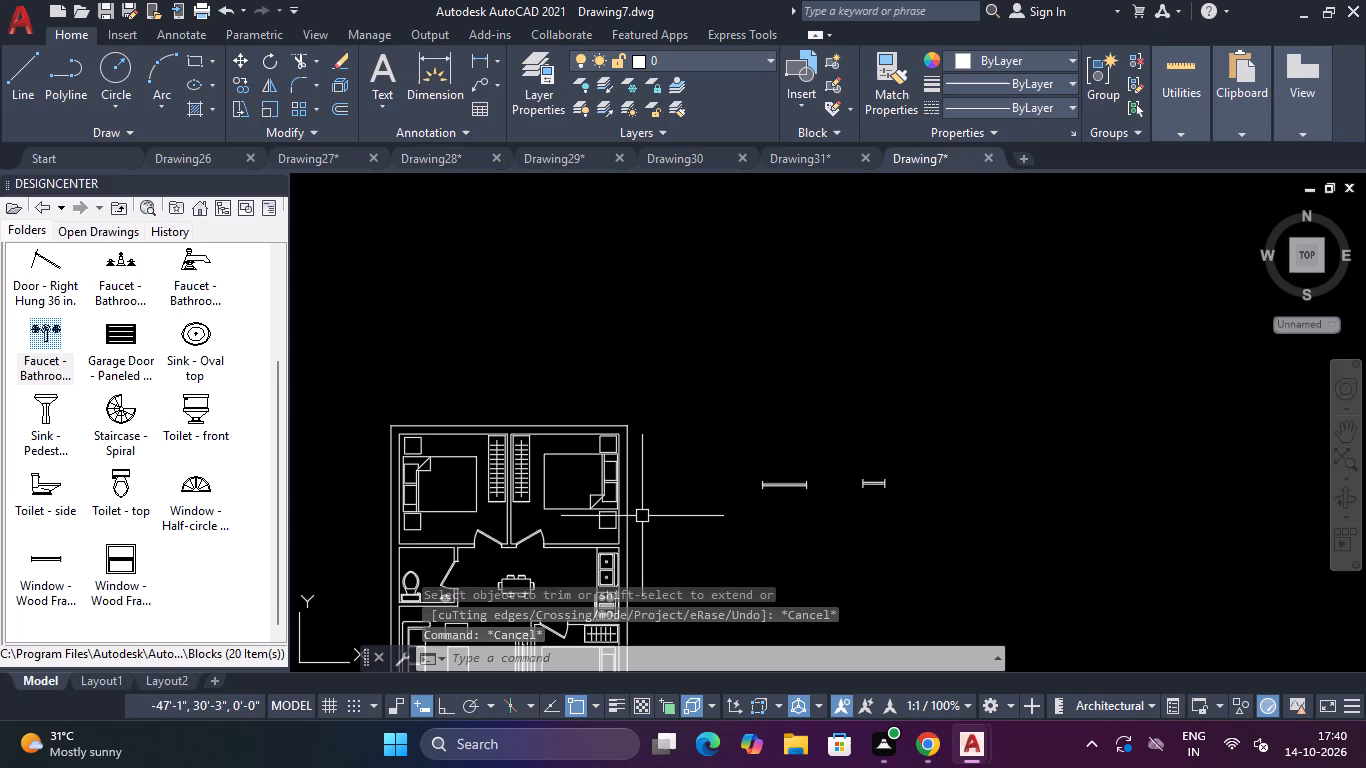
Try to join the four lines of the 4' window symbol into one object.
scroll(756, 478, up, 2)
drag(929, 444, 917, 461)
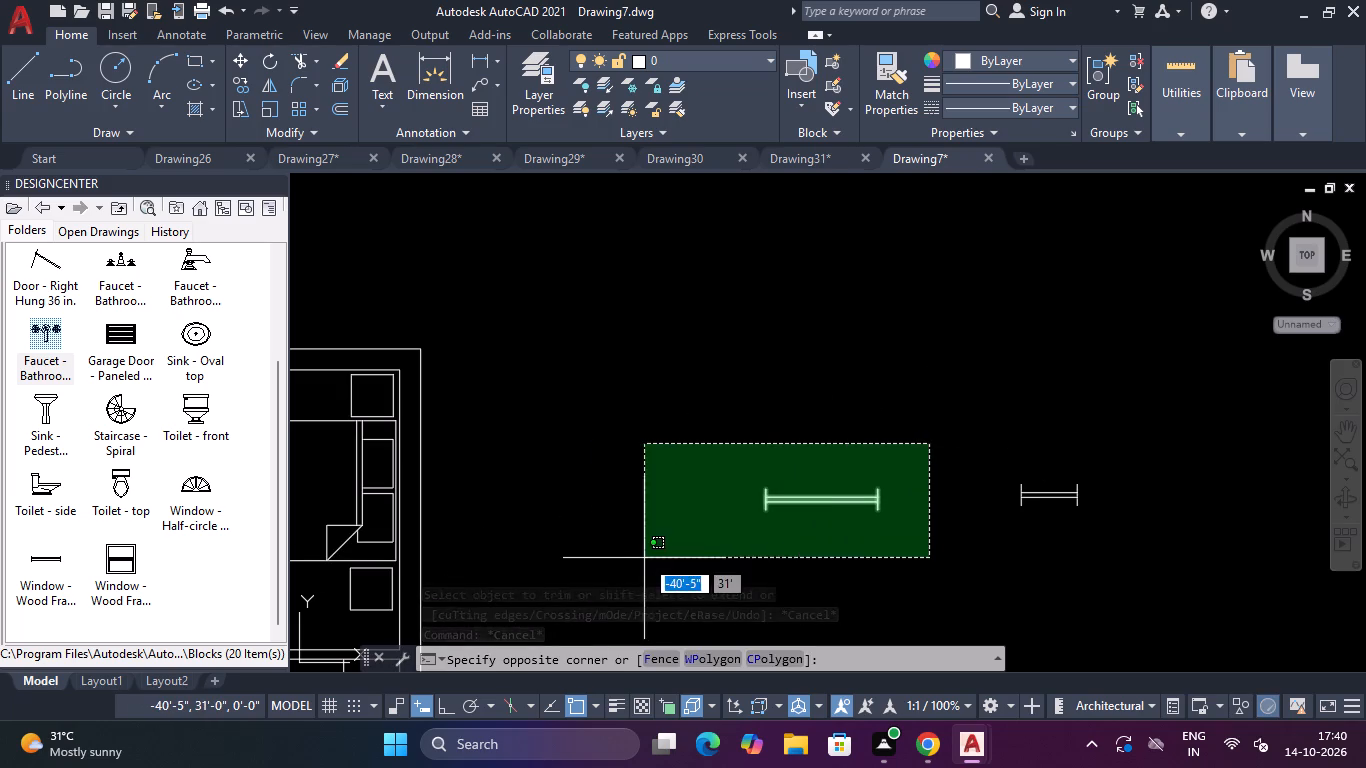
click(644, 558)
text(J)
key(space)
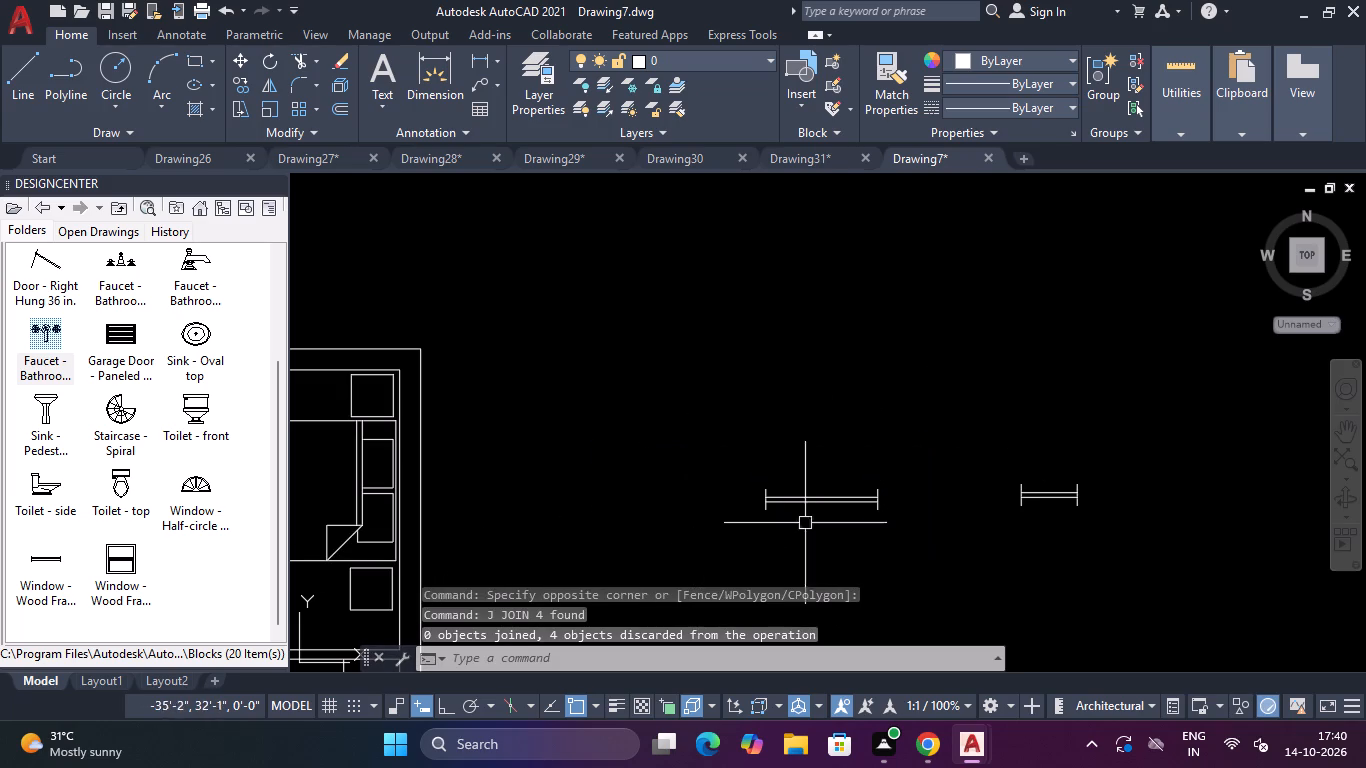
Copy the 4' window symbol into the plan's top outer wall twice, once above each of the two upper bedrooms.
drag(916, 451, 913, 461)
click(686, 559)
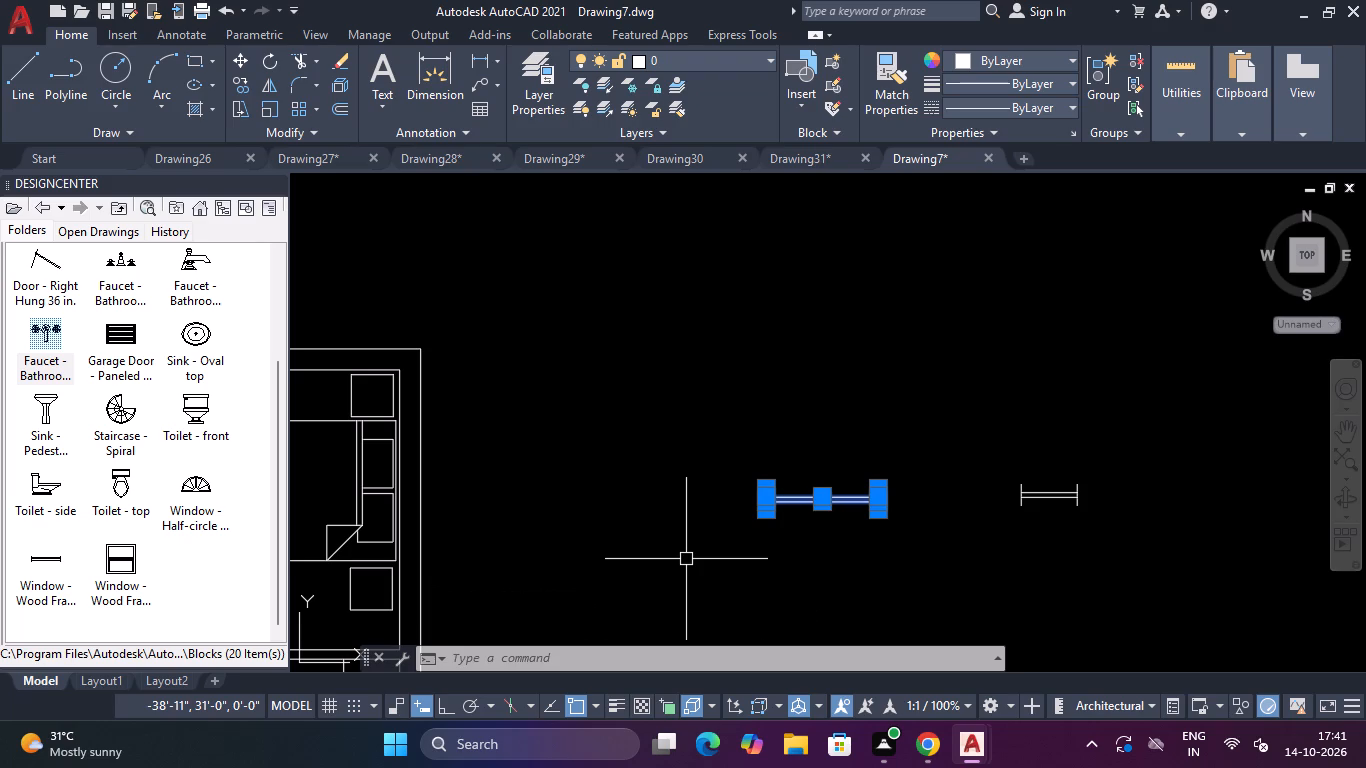
text(CO)
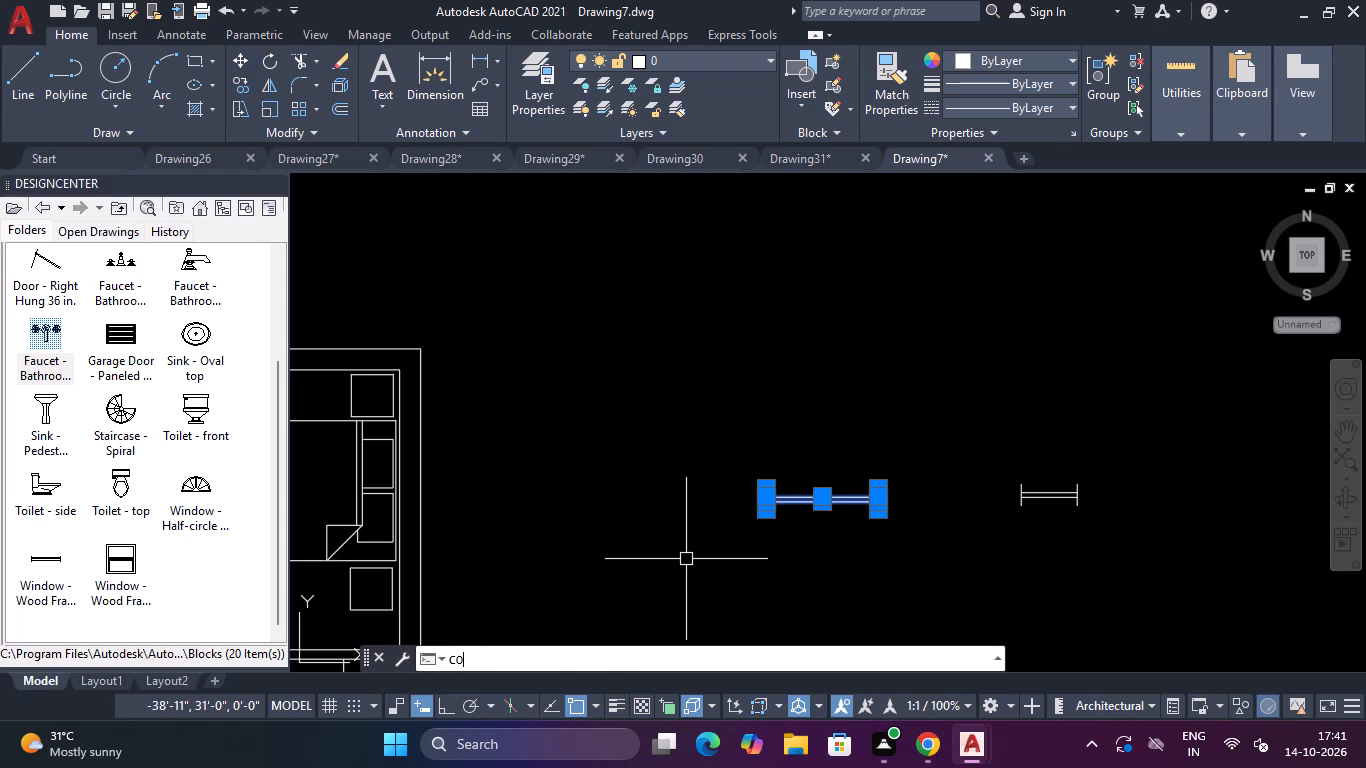
key(Return)
scroll(707, 563, up, 3)
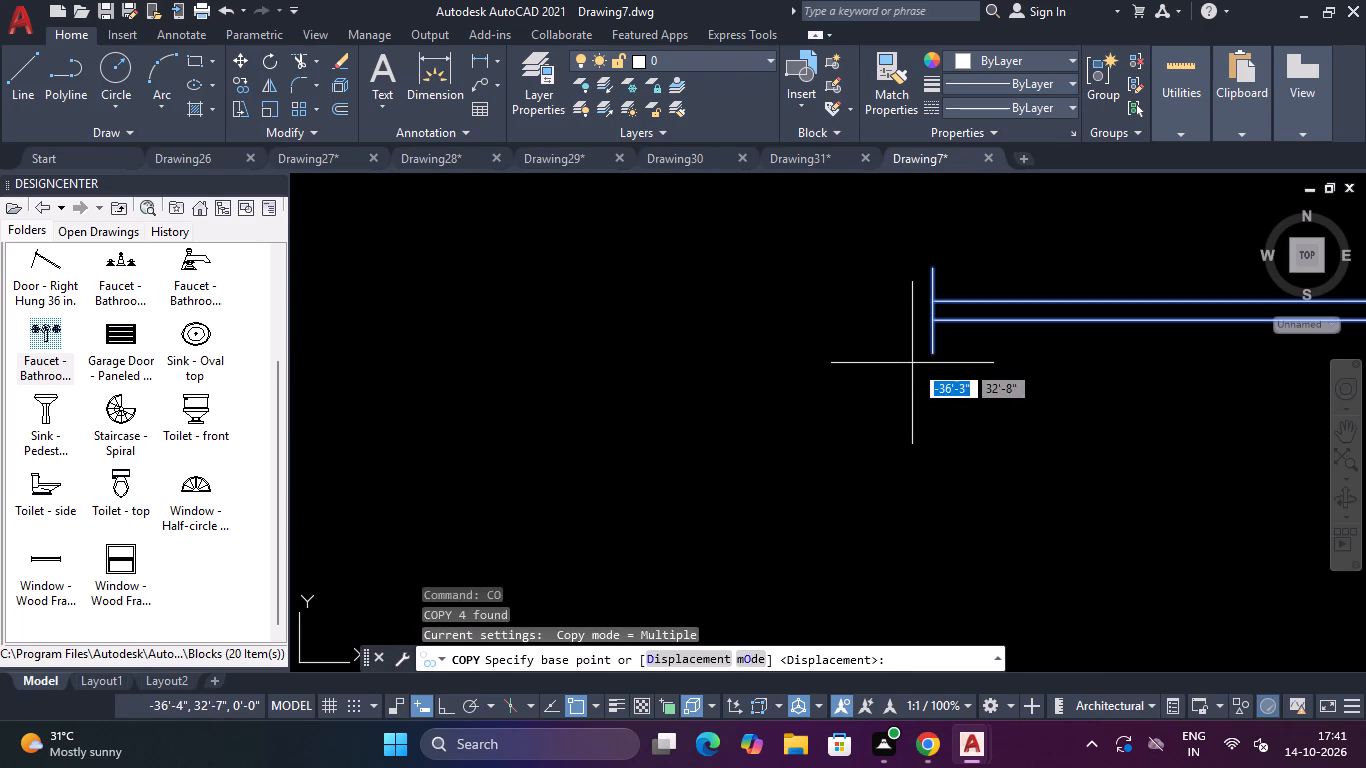
click(932, 352)
scroll(920, 369, down, 5)
scroll(699, 320, up, 3)
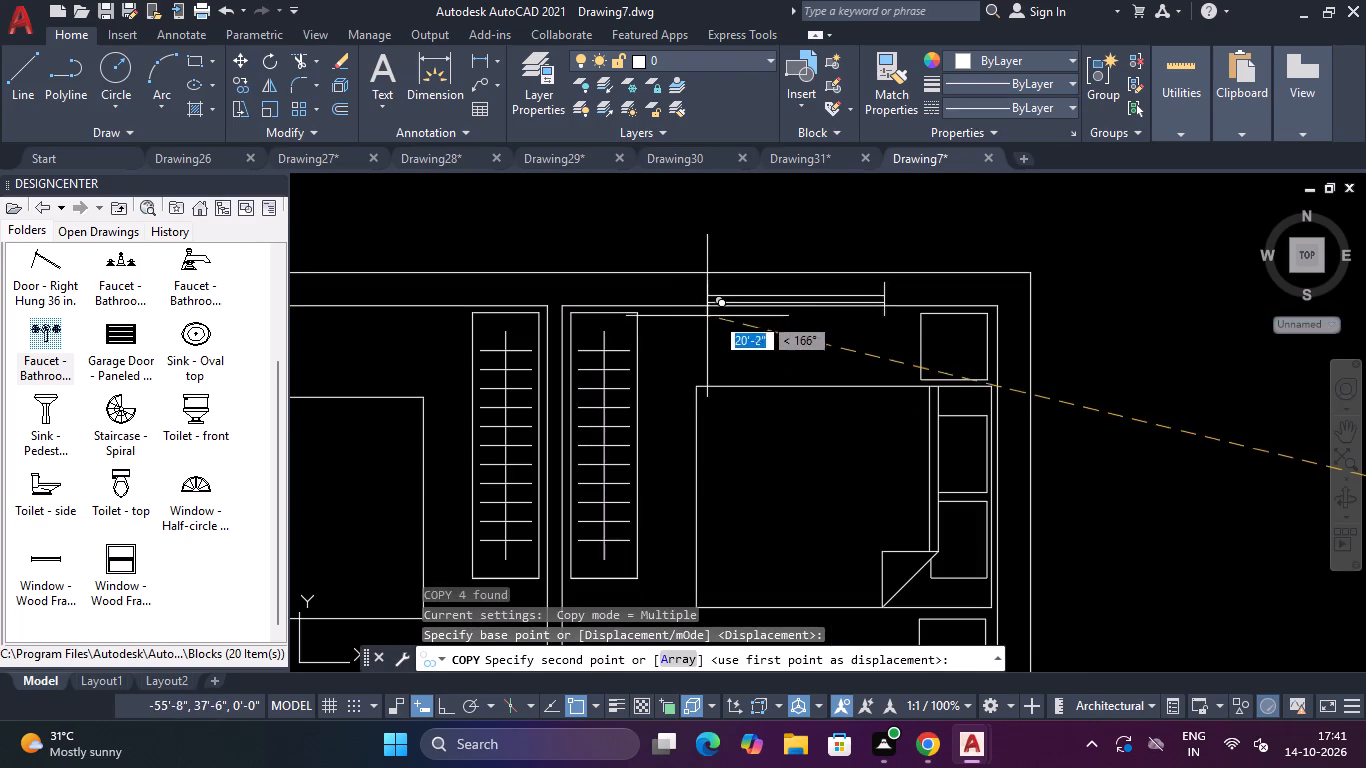
click(712, 304)
scroll(712, 308, down, 2)
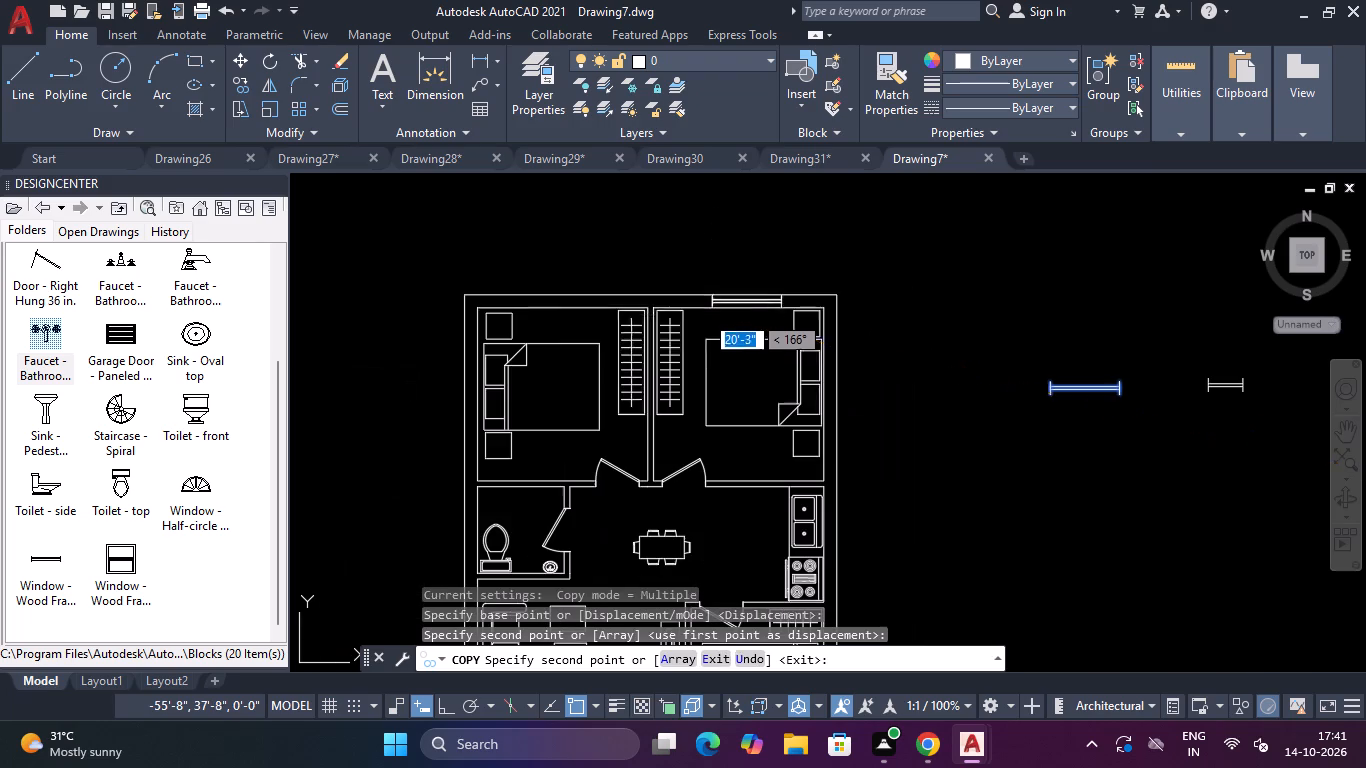
scroll(539, 304, up, 2)
click(467, 310)
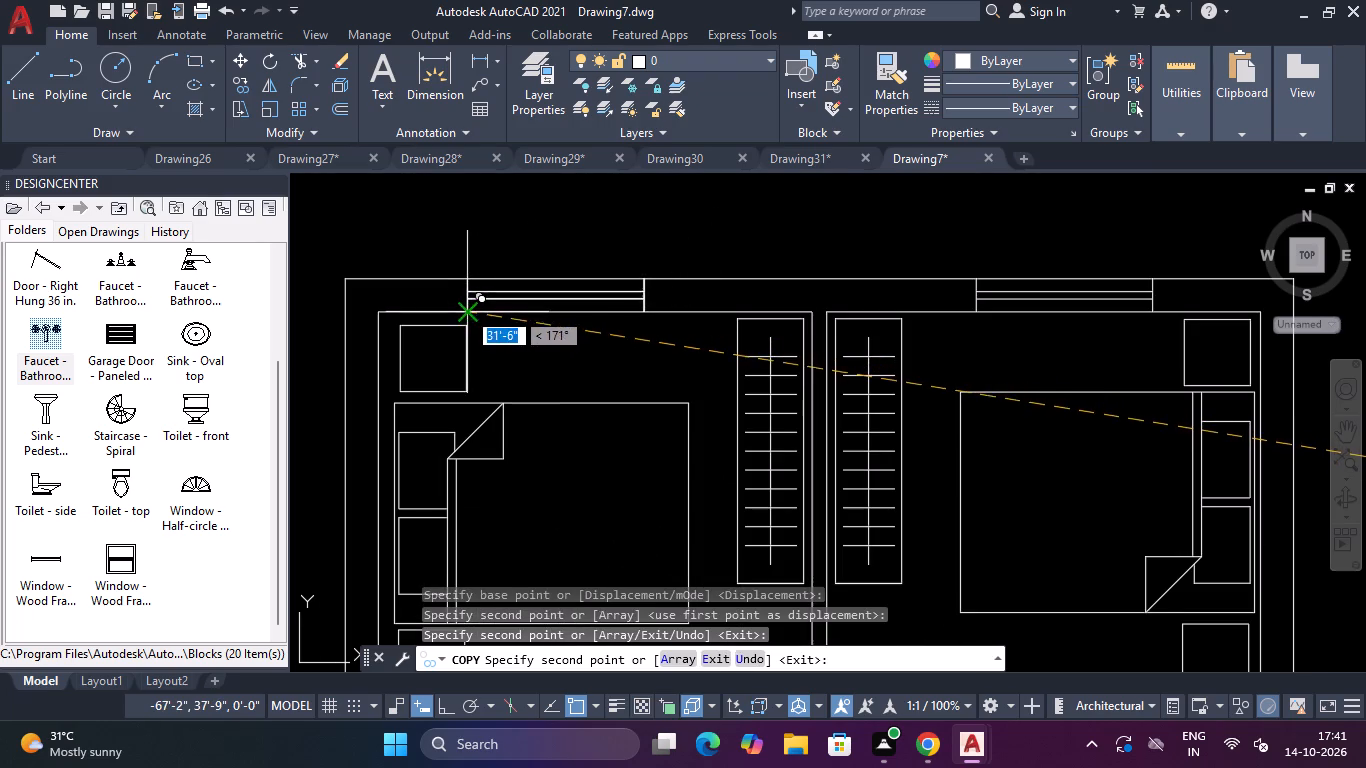
Place two more copies of the 4' window in the bottom outer wall, below the living room and the lower bedroom.
scroll(475, 309, down, 5)
scroll(468, 420, up, 4)
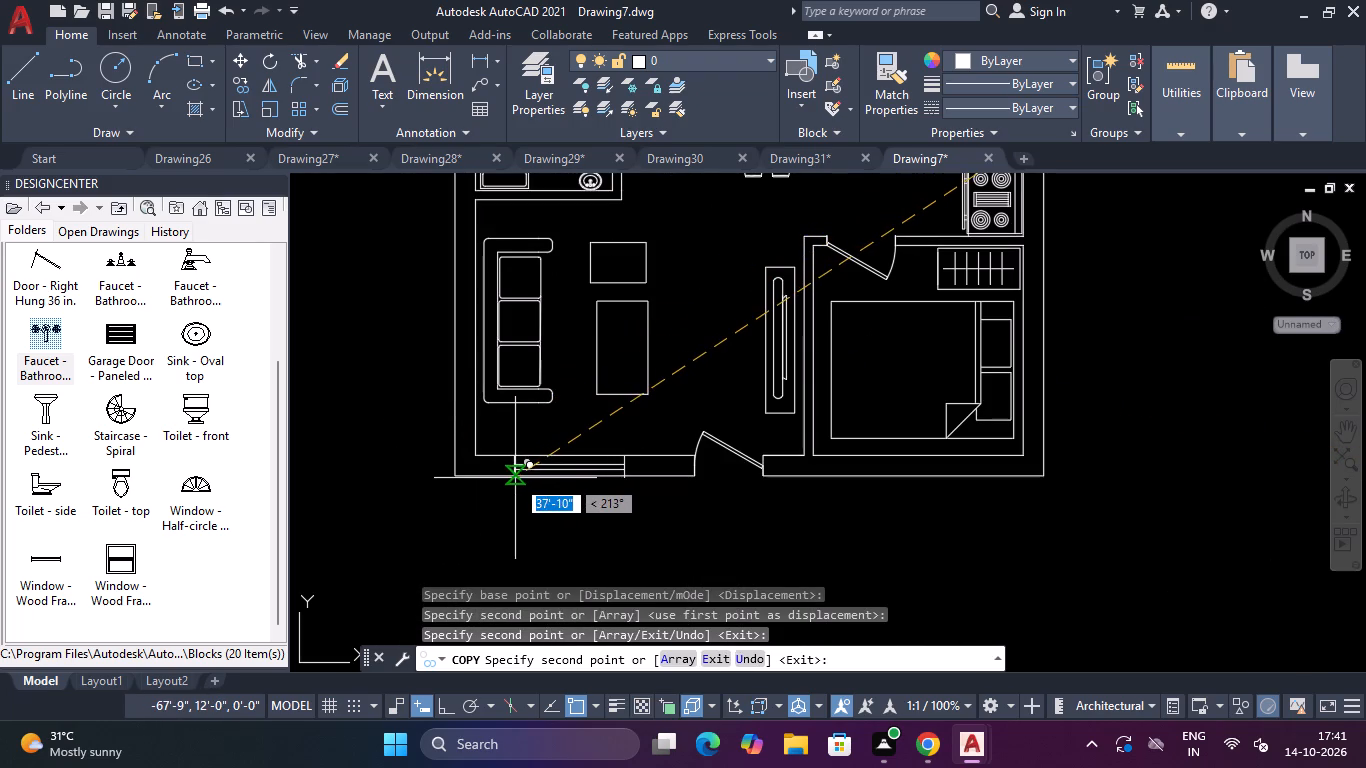
click(516, 477)
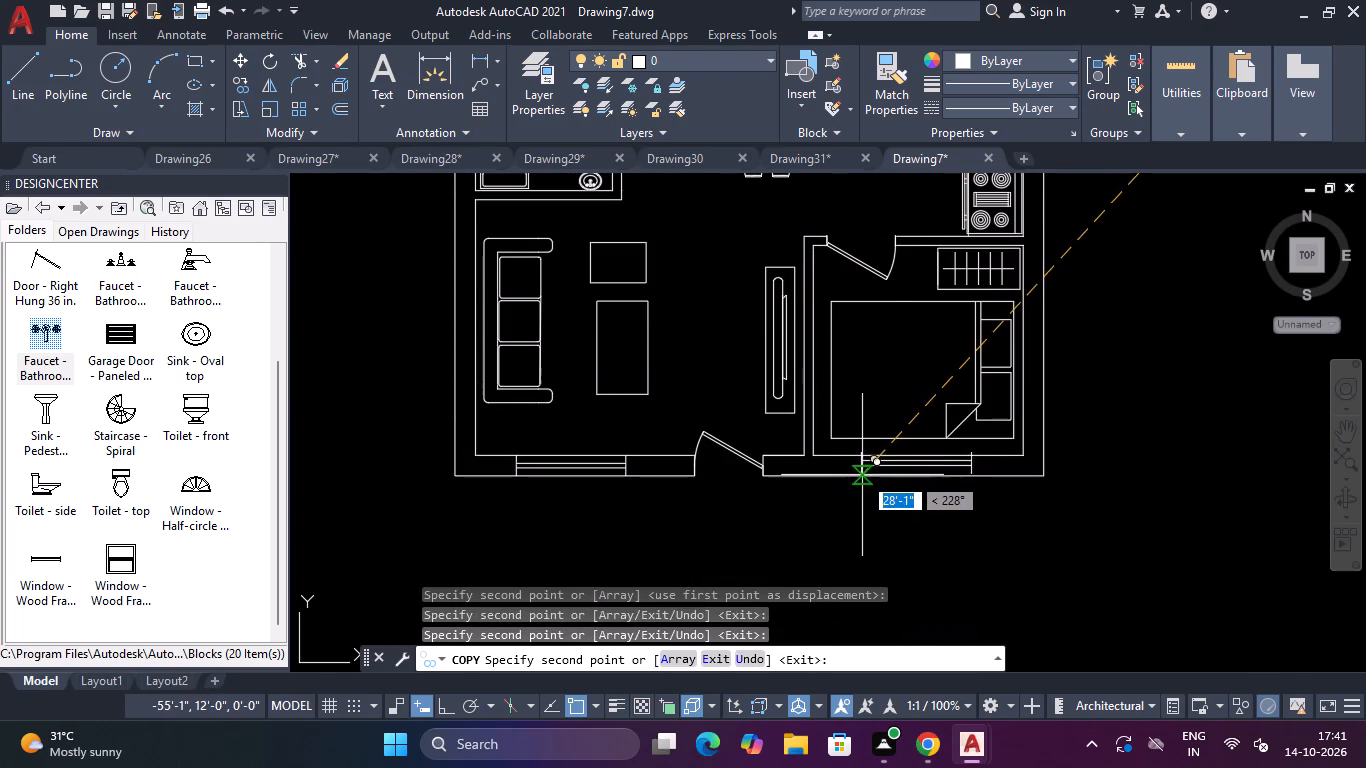
click(862, 475)
scroll(877, 478, down, 3)
key(Escape)
Rotate the 2' window symbol about its upper end corner to a vertical orientation.
click(1115, 306)
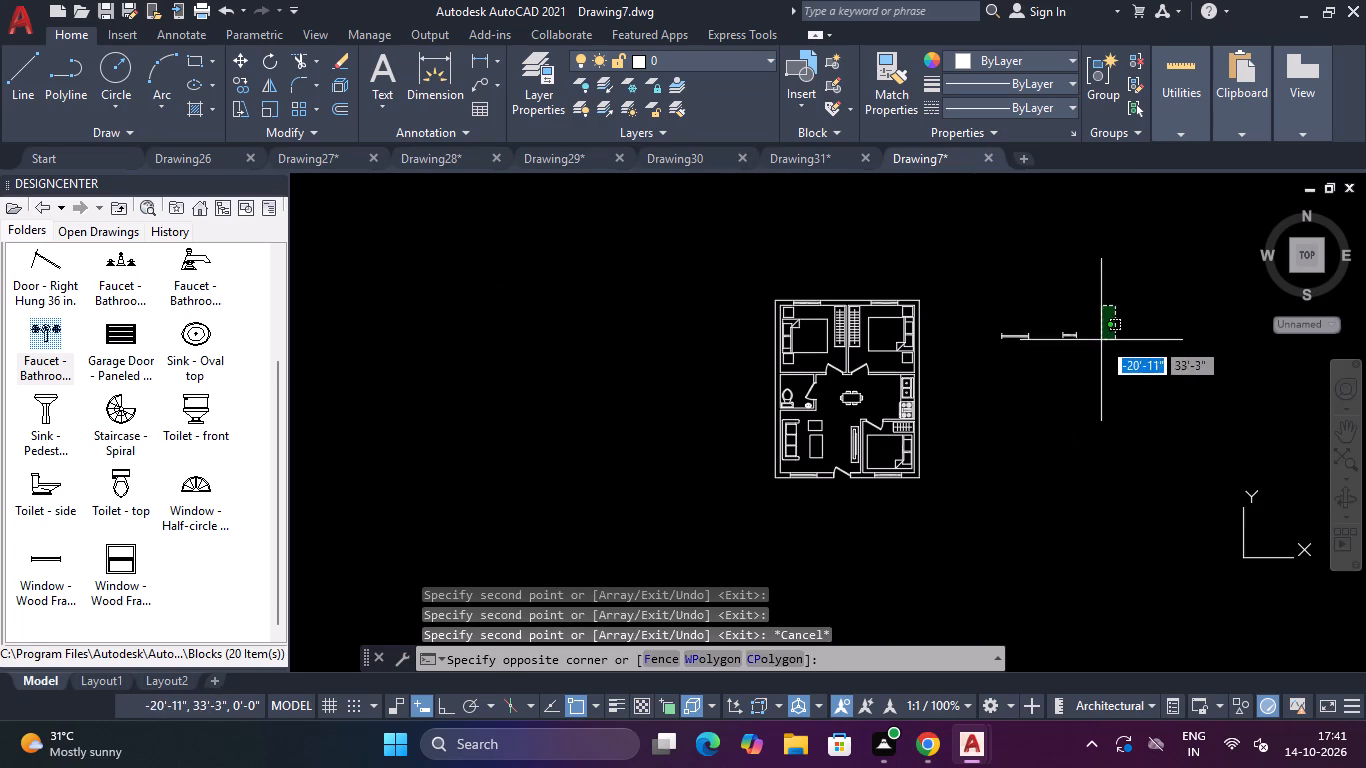
click(1052, 371)
text(RO)
key(Return)
scroll(1105, 318, up, 3)
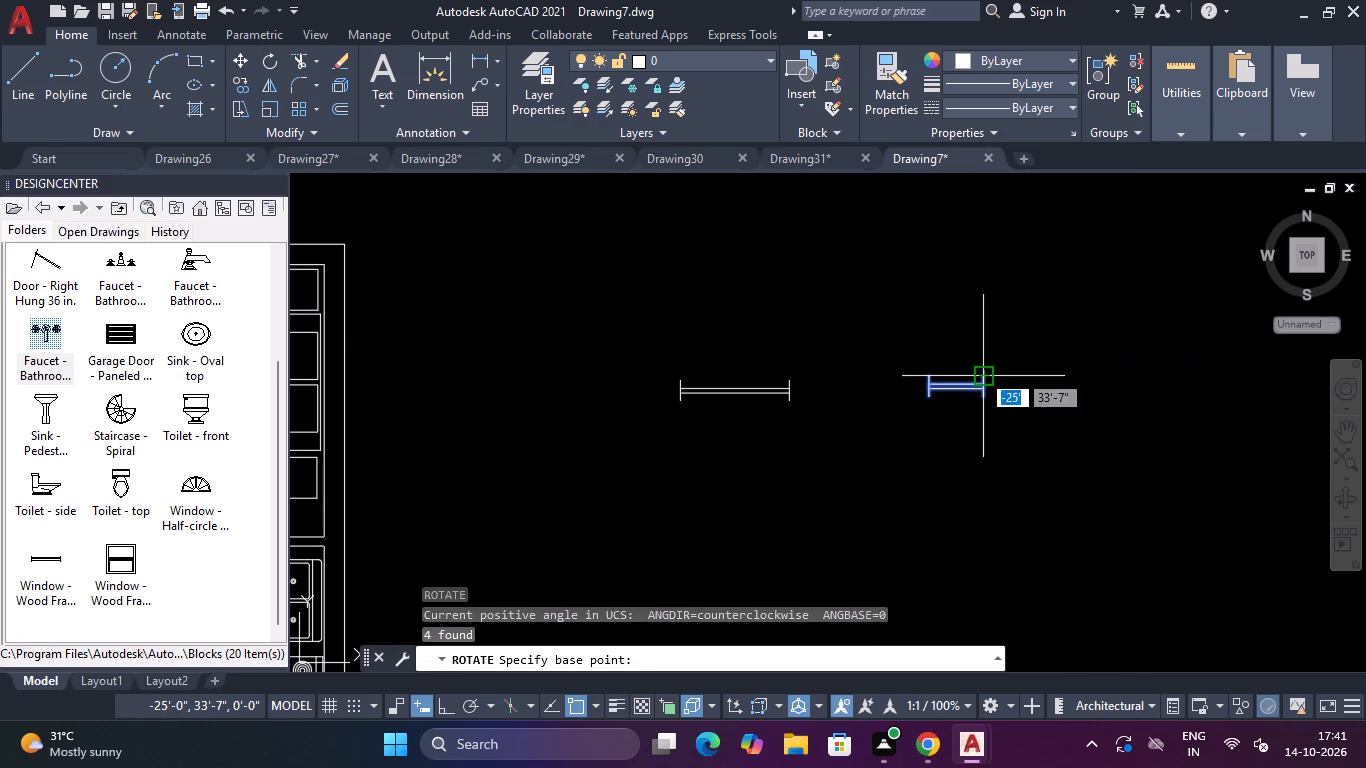
click(979, 372)
key(F8)
click(976, 487)
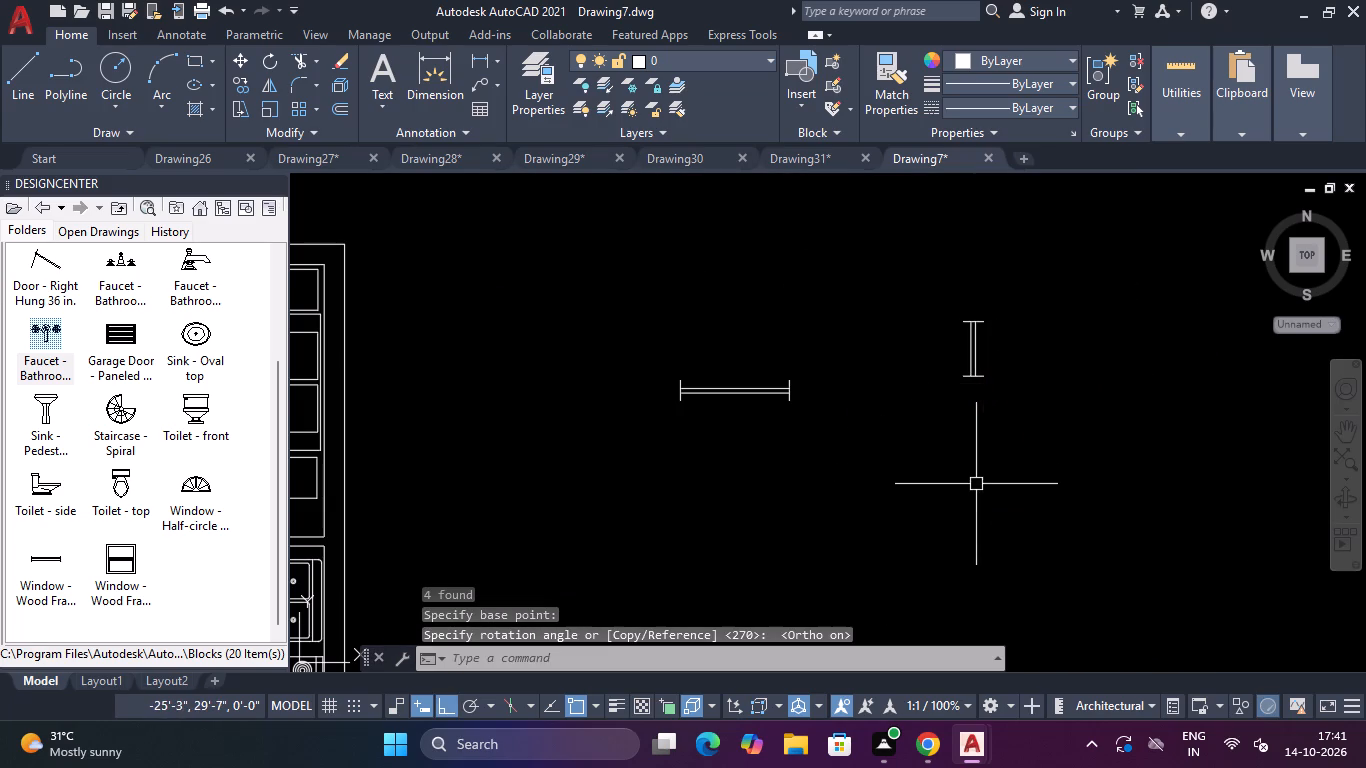
Copy the vertical 2' window symbol into the outer wall beside the kitchen sink and stove.
drag(1025, 280, 997, 332)
click(957, 408)
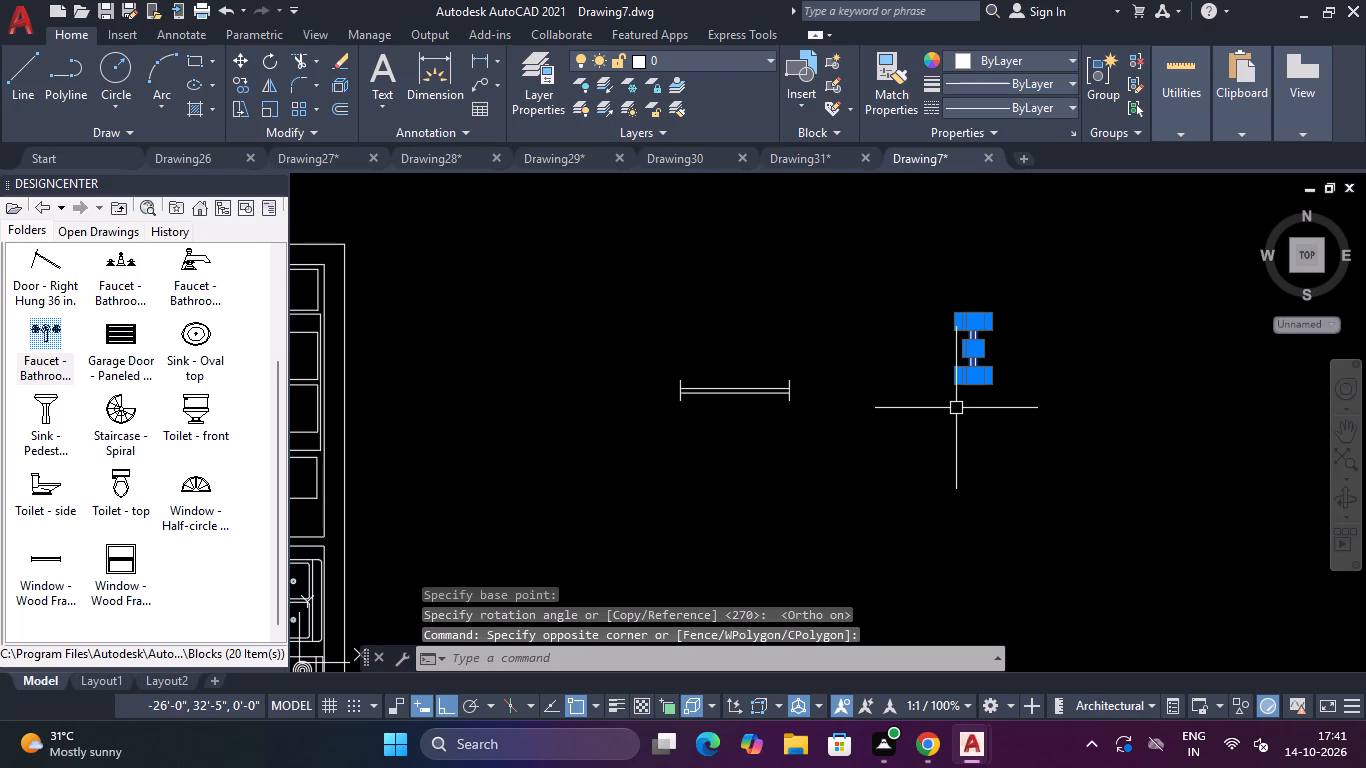
key(c)
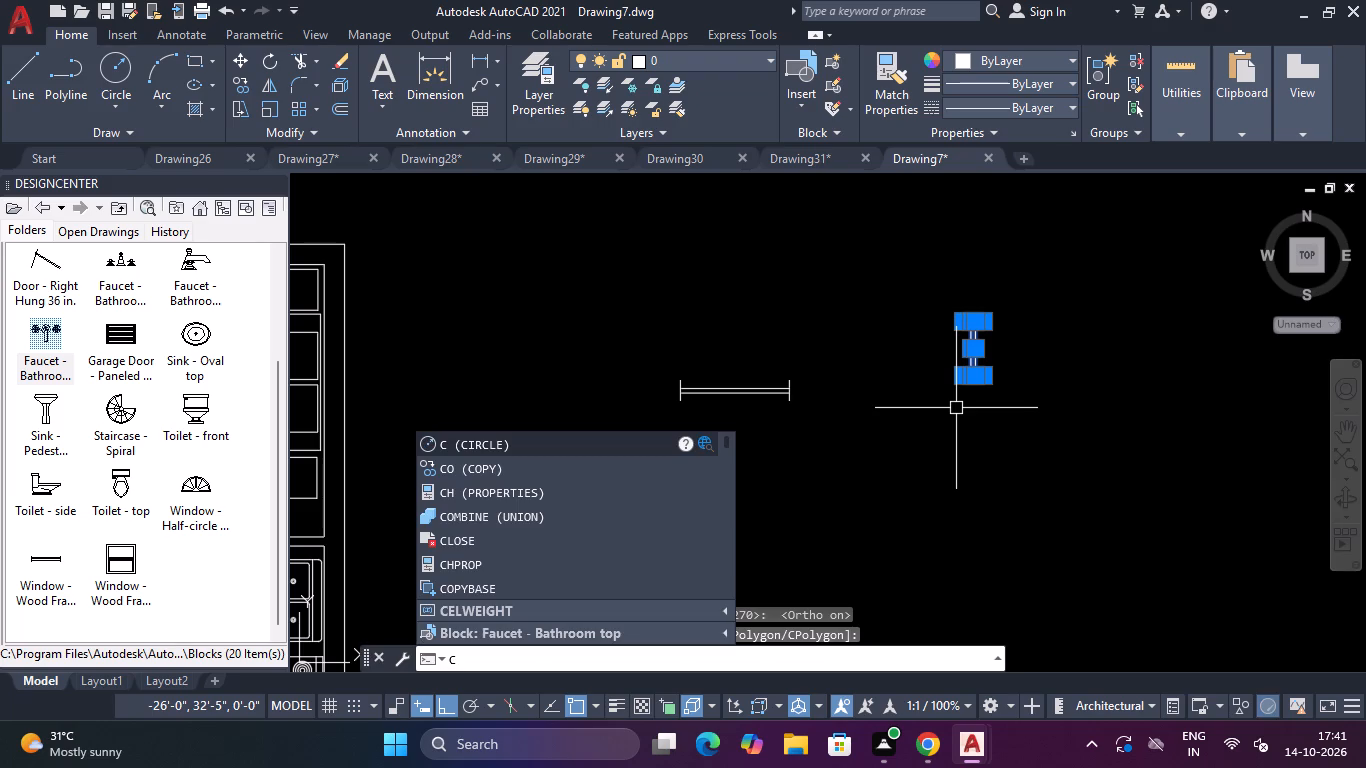
key(o)
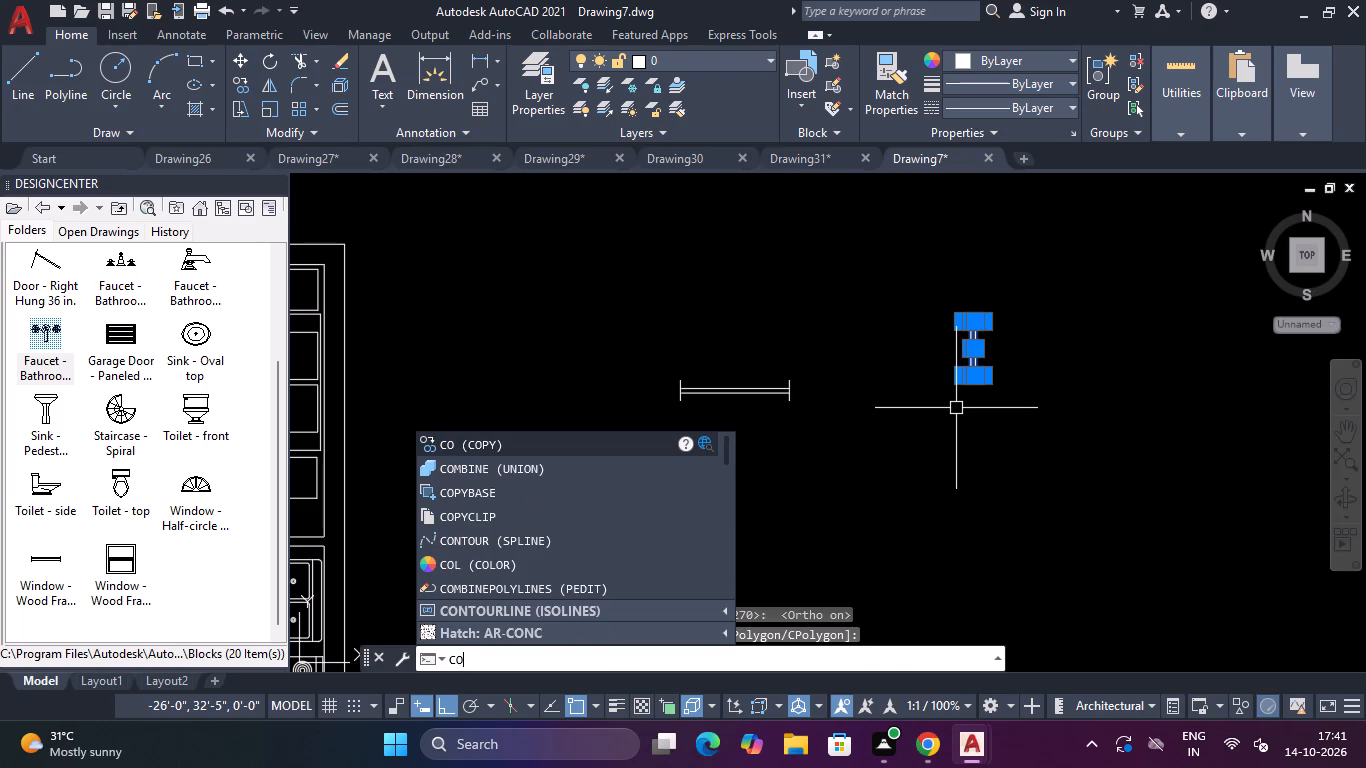
key(Return)
scroll(954, 375, up, 3)
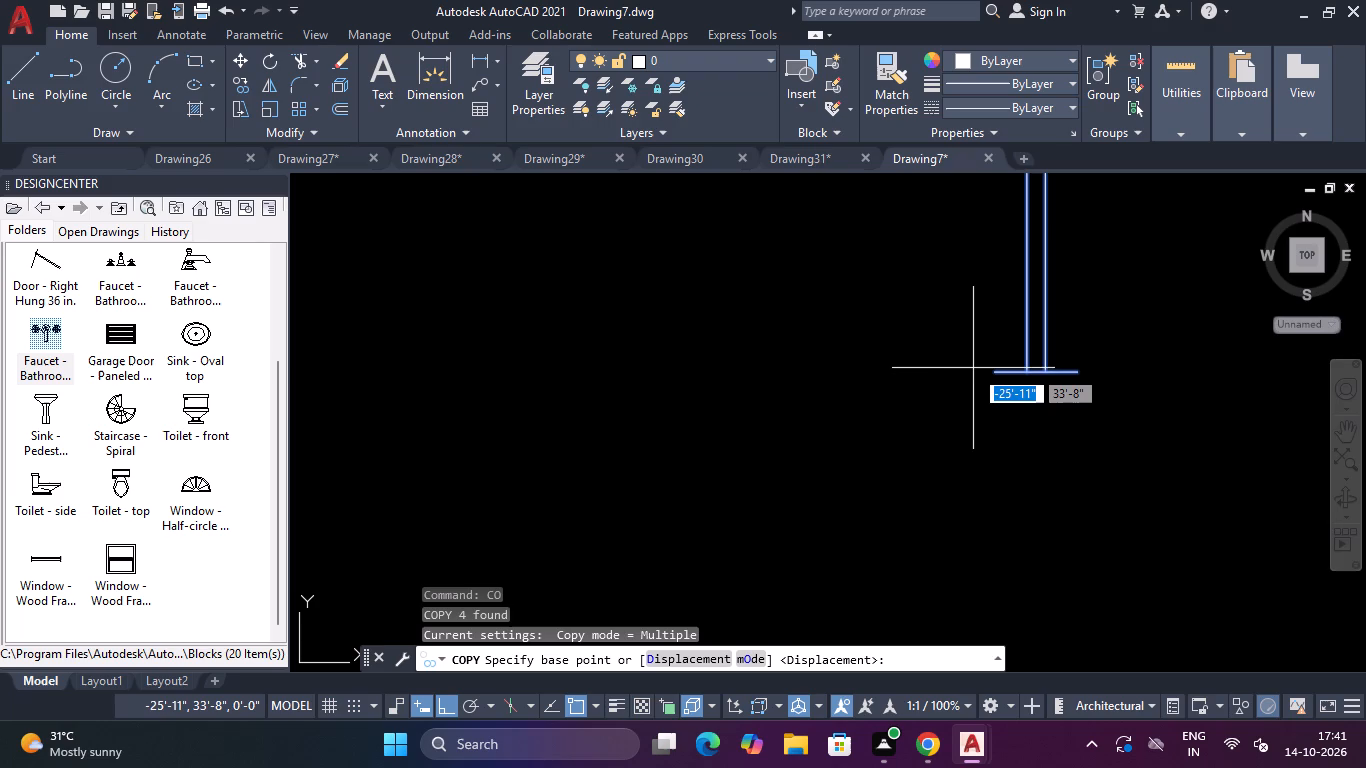
click(992, 378)
scroll(991, 385, down, 5)
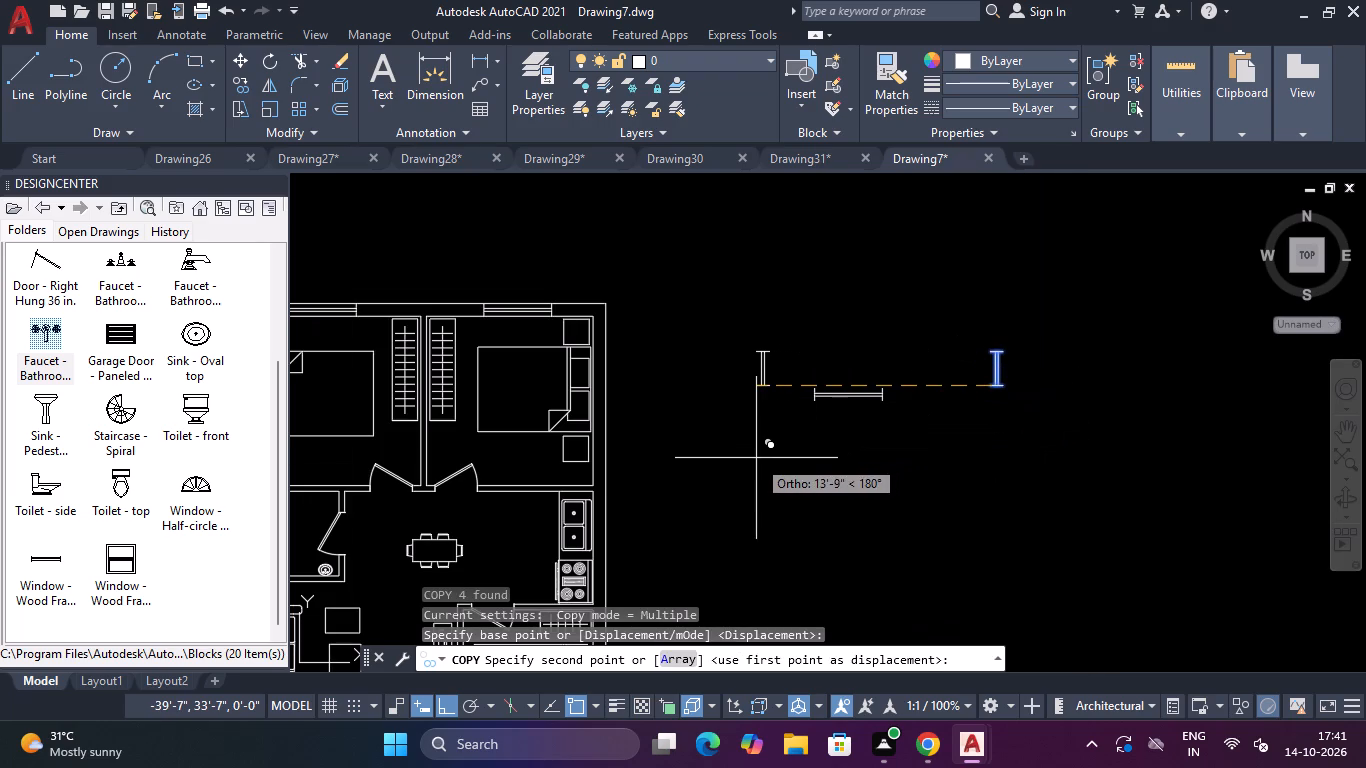
key(F8)
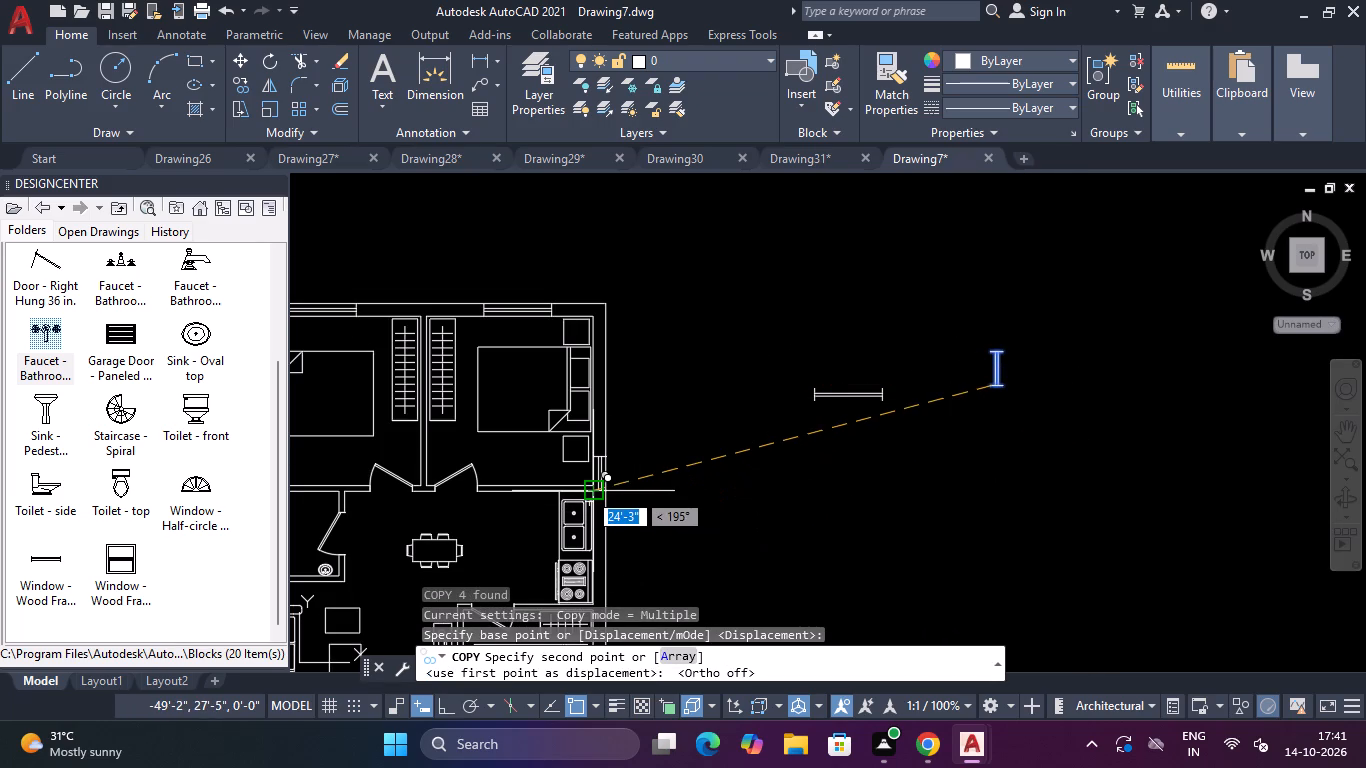
scroll(587, 489, down, 2)
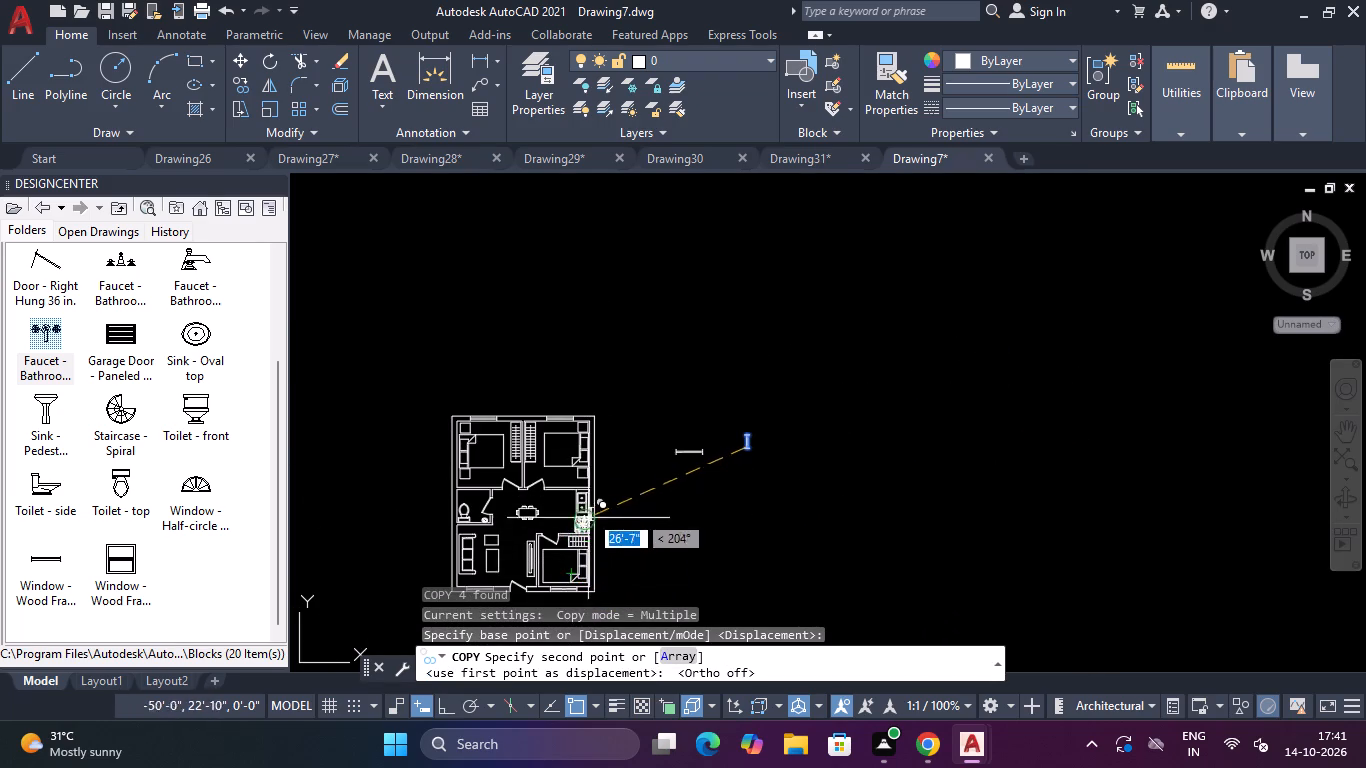
scroll(588, 504, up, 5)
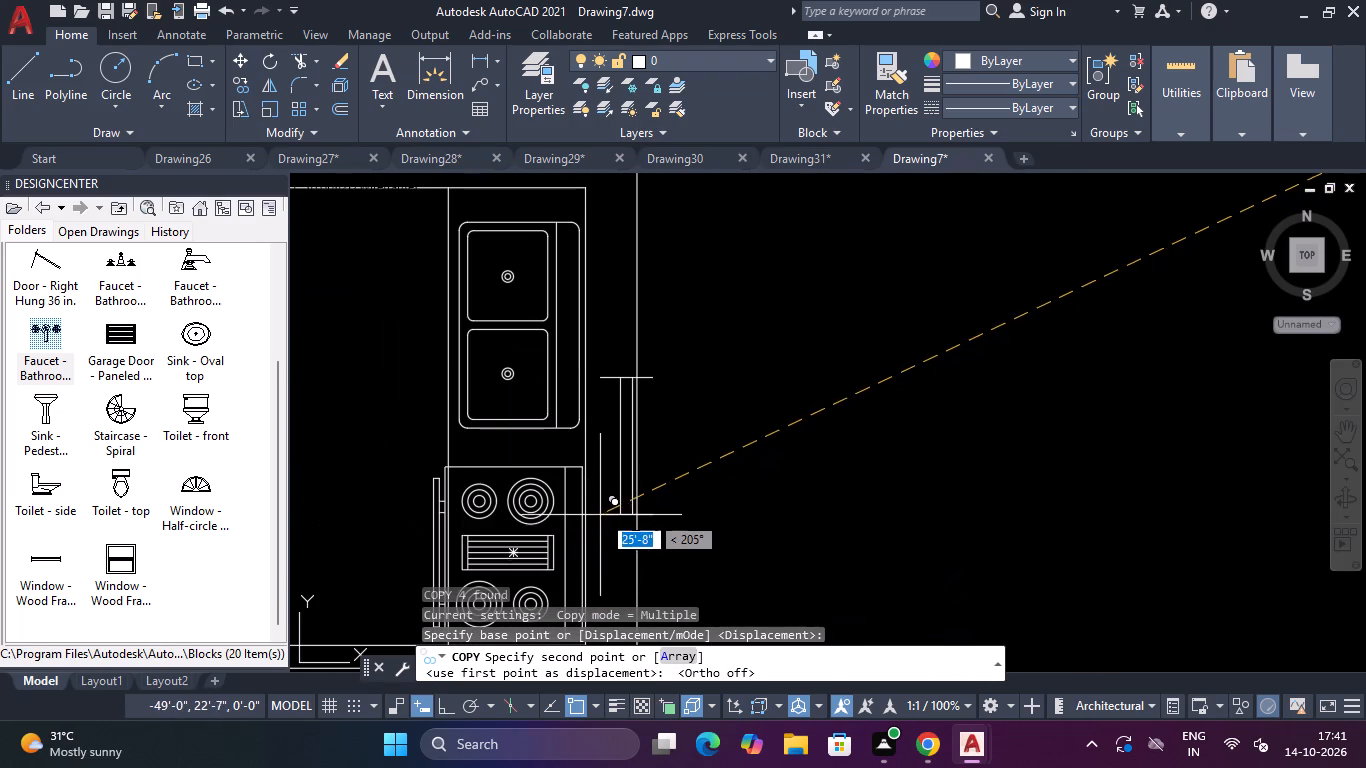
click(588, 526)
Place another copy of the vertical 2' window in the outer wall beside the toilet in the bathroom.
scroll(590, 526, down, 3)
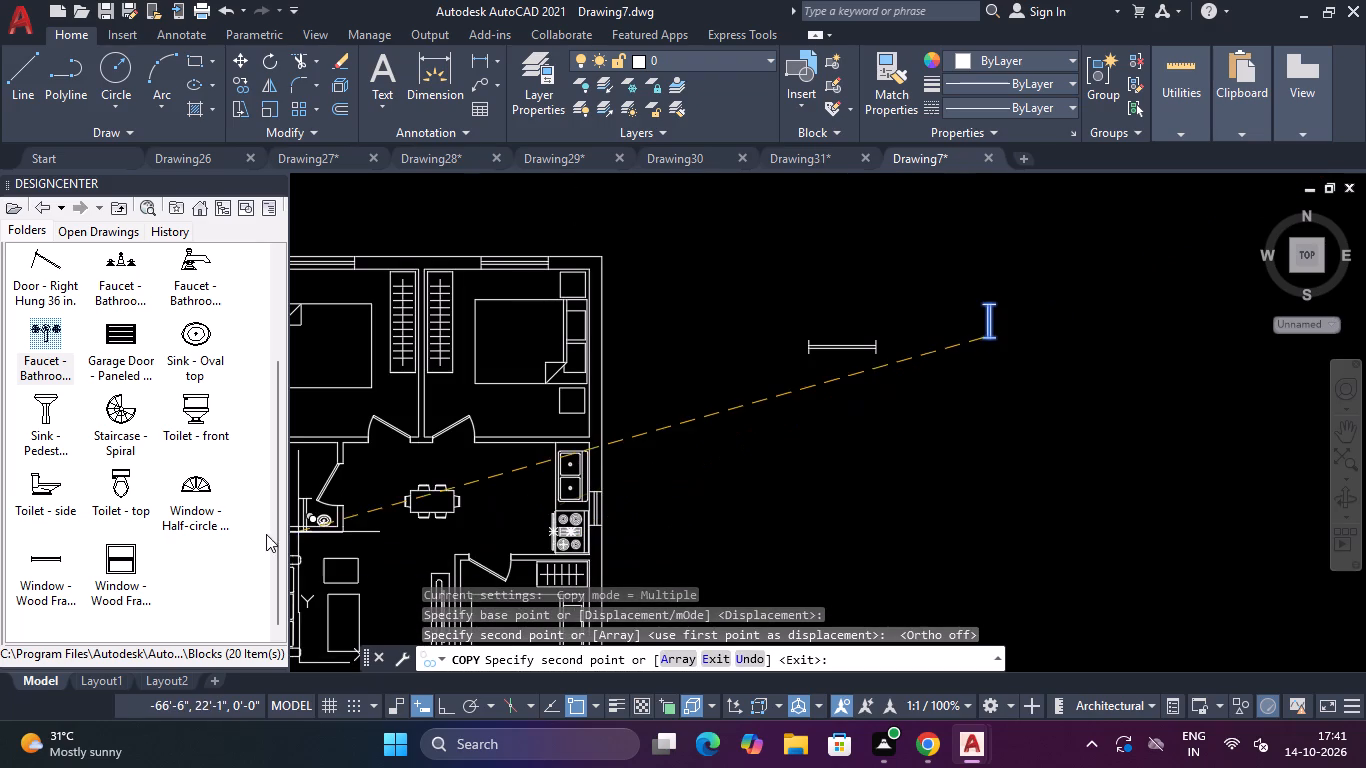
scroll(320, 508, down, 5)
scroll(430, 470, down, 4)
scroll(390, 484, up, 2)
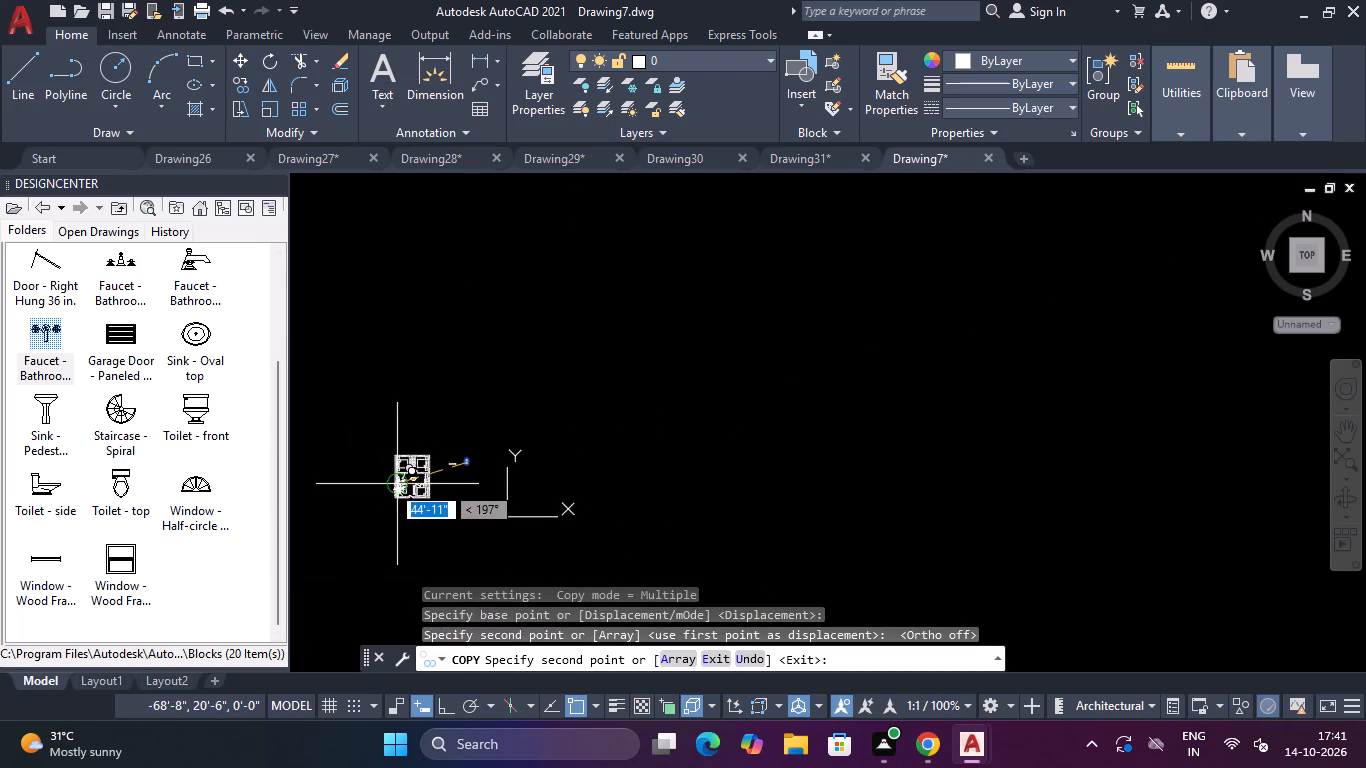
scroll(390, 484, up, 6)
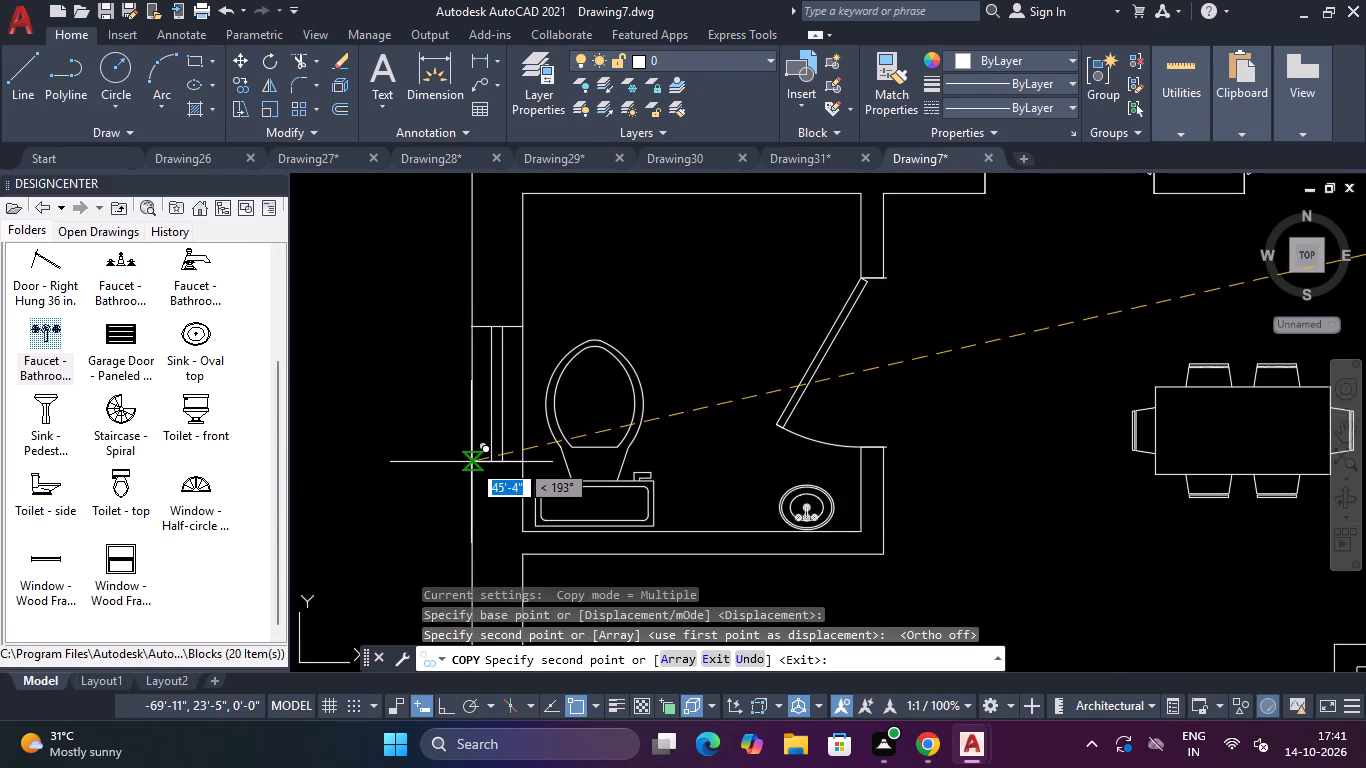
click(477, 425)
scroll(477, 425, down, 4)
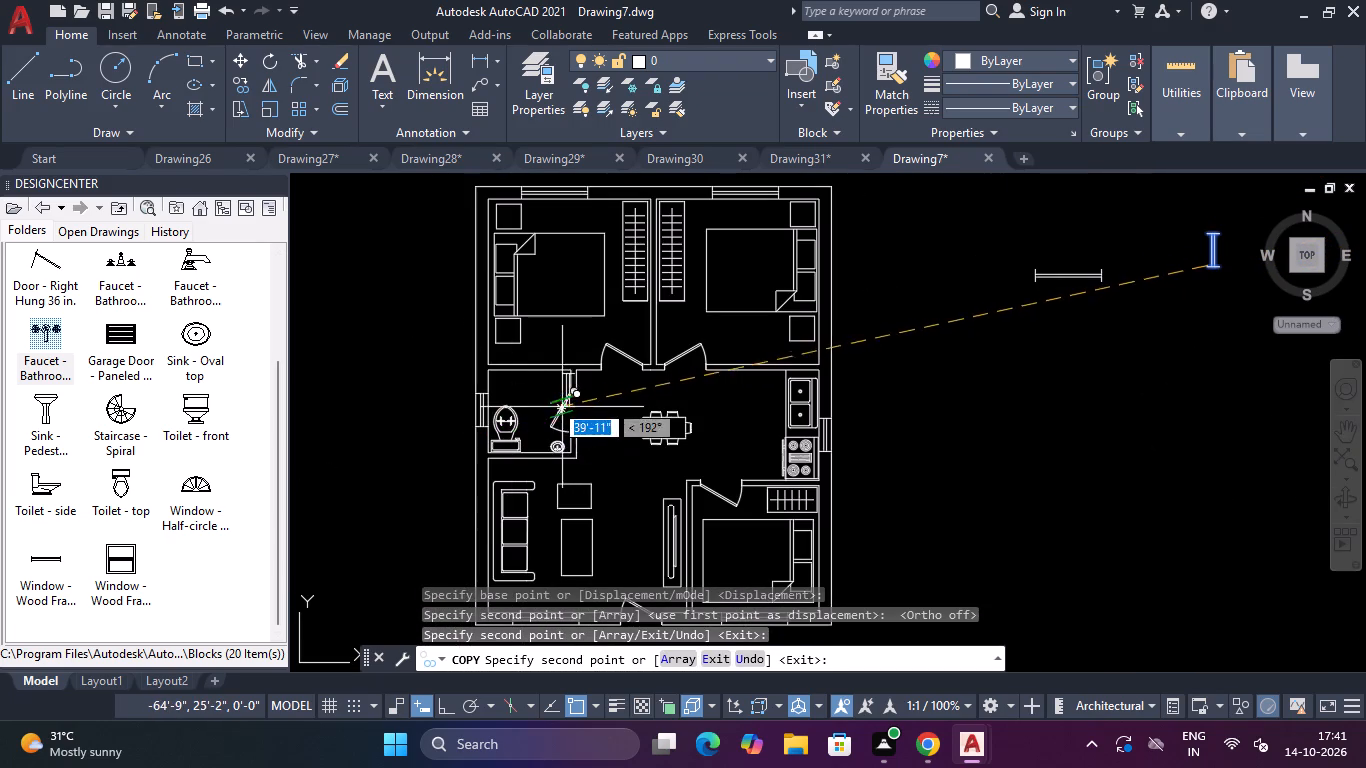
key(Escape)
Erase the original 2' and 4' window symbols left outside the floor plan.
scroll(545, 404, down, 5)
scroll(562, 416, up, 3)
click(789, 268)
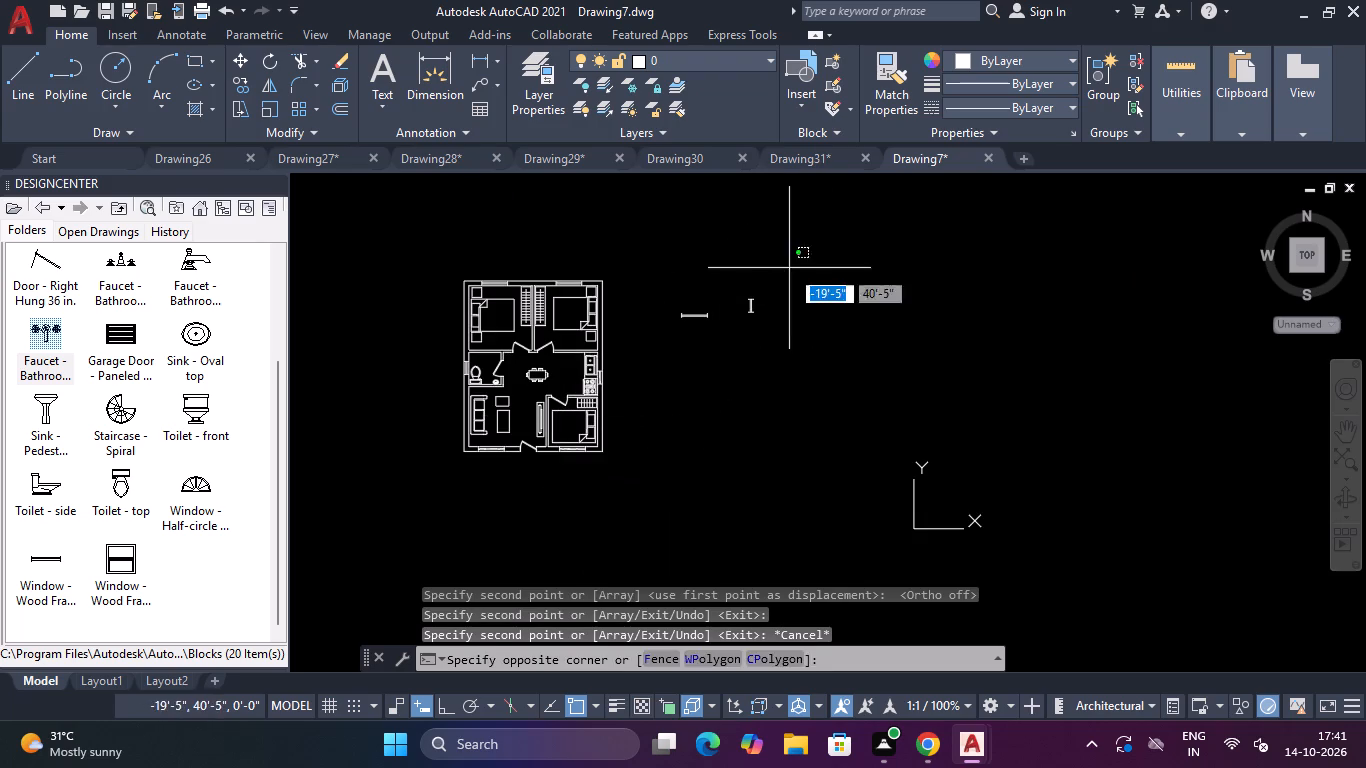
click(596, 363)
key(Escape)
click(755, 270)
click(741, 335)
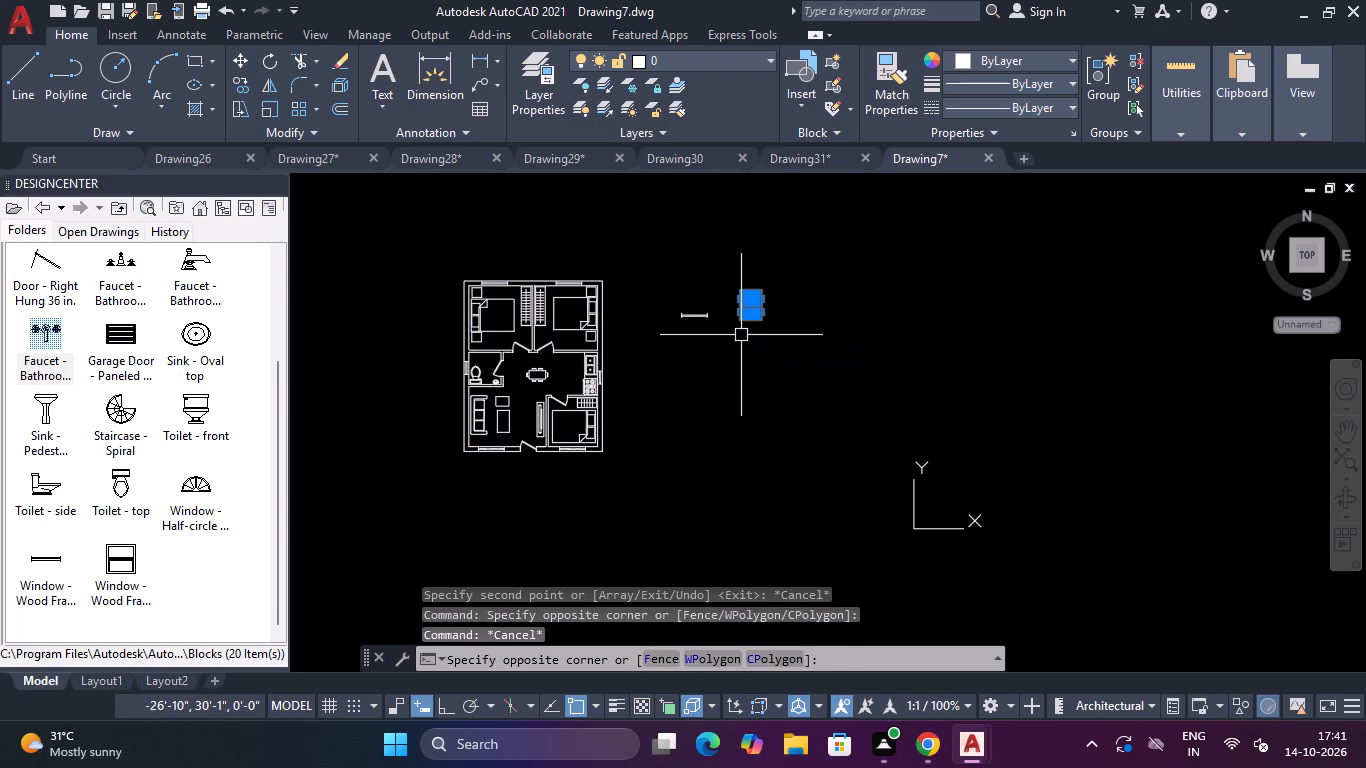
key(Delete)
drag(747, 265, 728, 287)
click(672, 355)
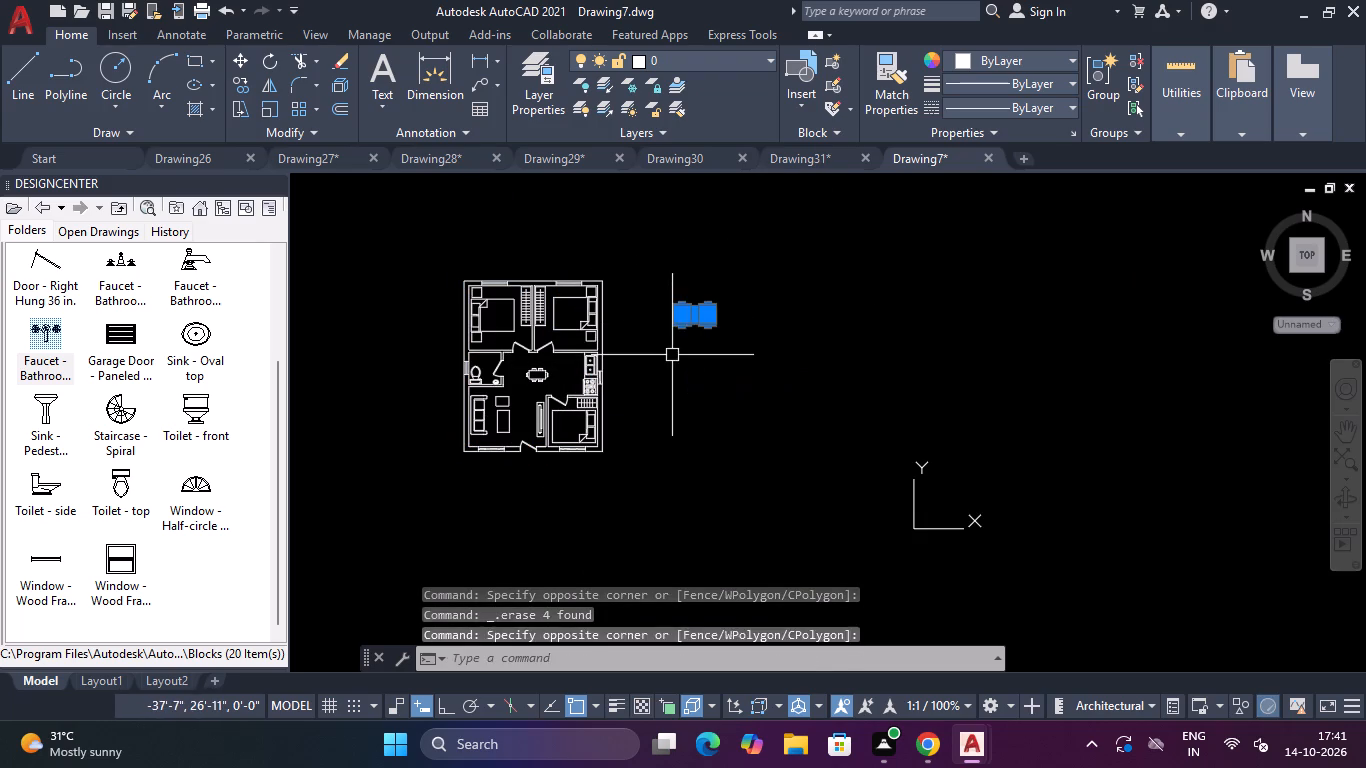
key(Delete)
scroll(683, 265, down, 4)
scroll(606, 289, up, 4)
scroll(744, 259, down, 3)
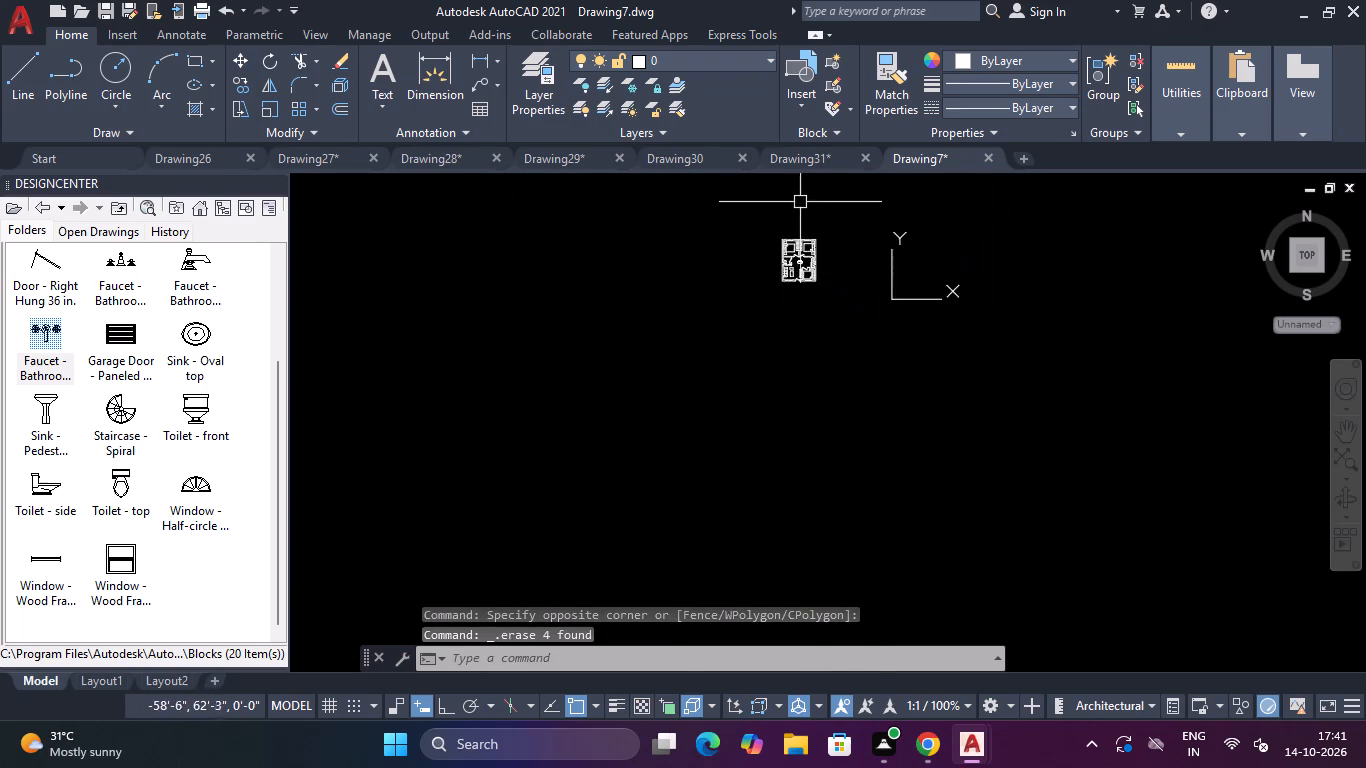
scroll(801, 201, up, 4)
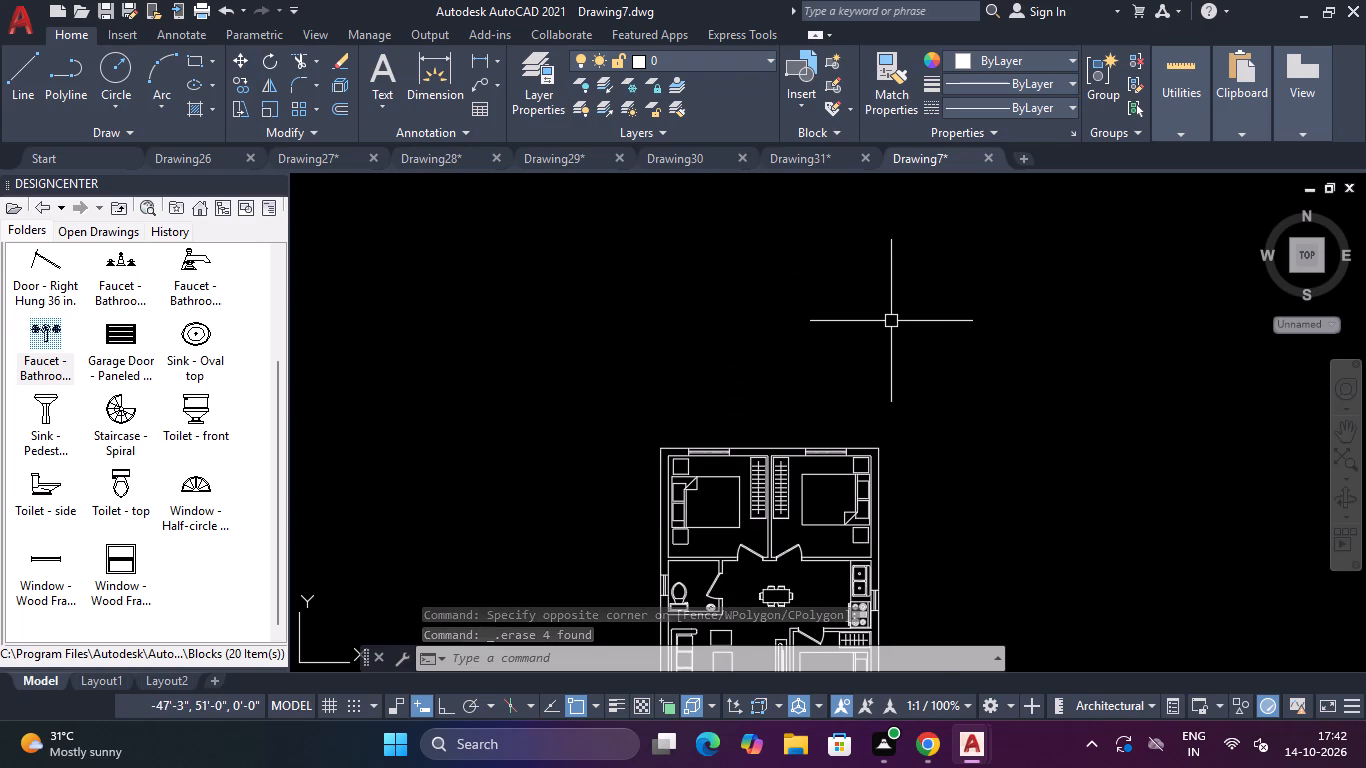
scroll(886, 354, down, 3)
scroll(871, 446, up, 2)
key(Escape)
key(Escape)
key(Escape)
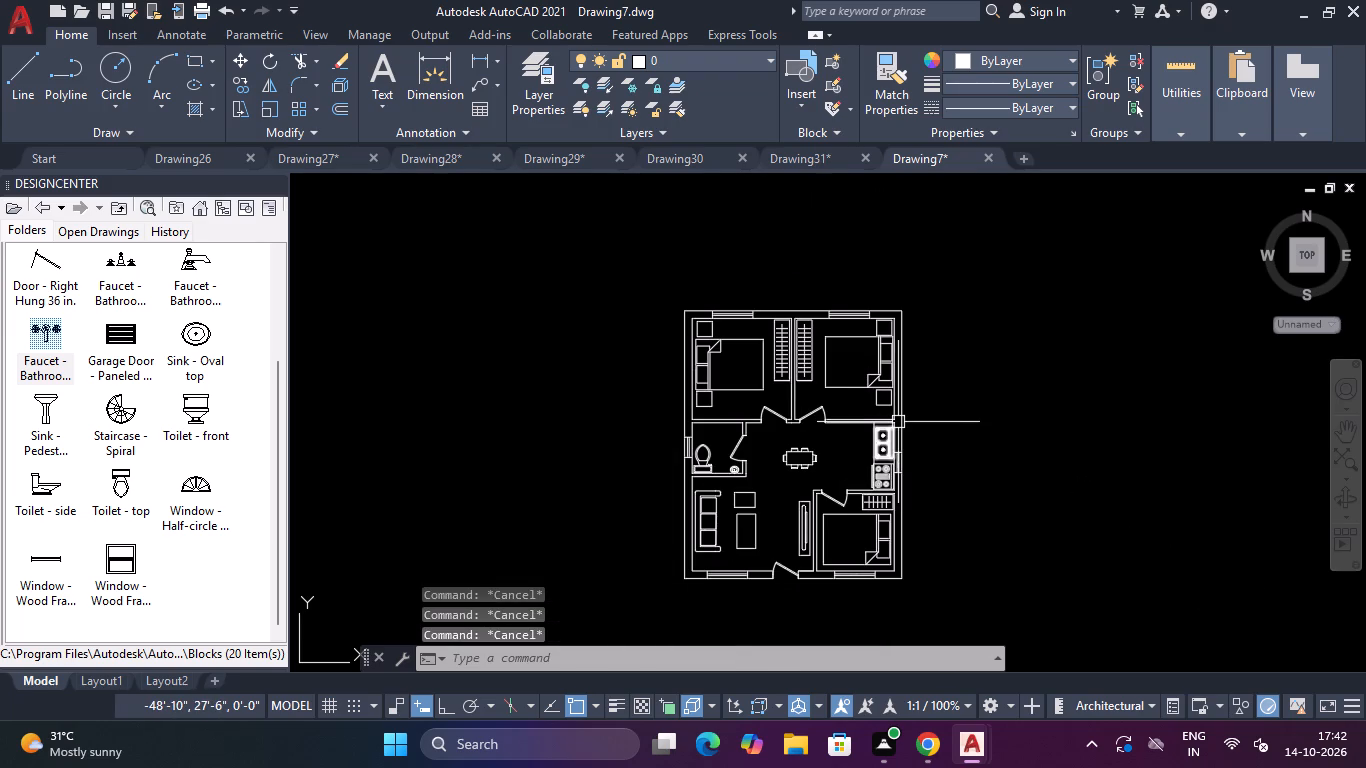
Hatch the wall section between the two upper bedroom windows with the SOLID pattern in black (0,0,0).
text(H)
key(space)
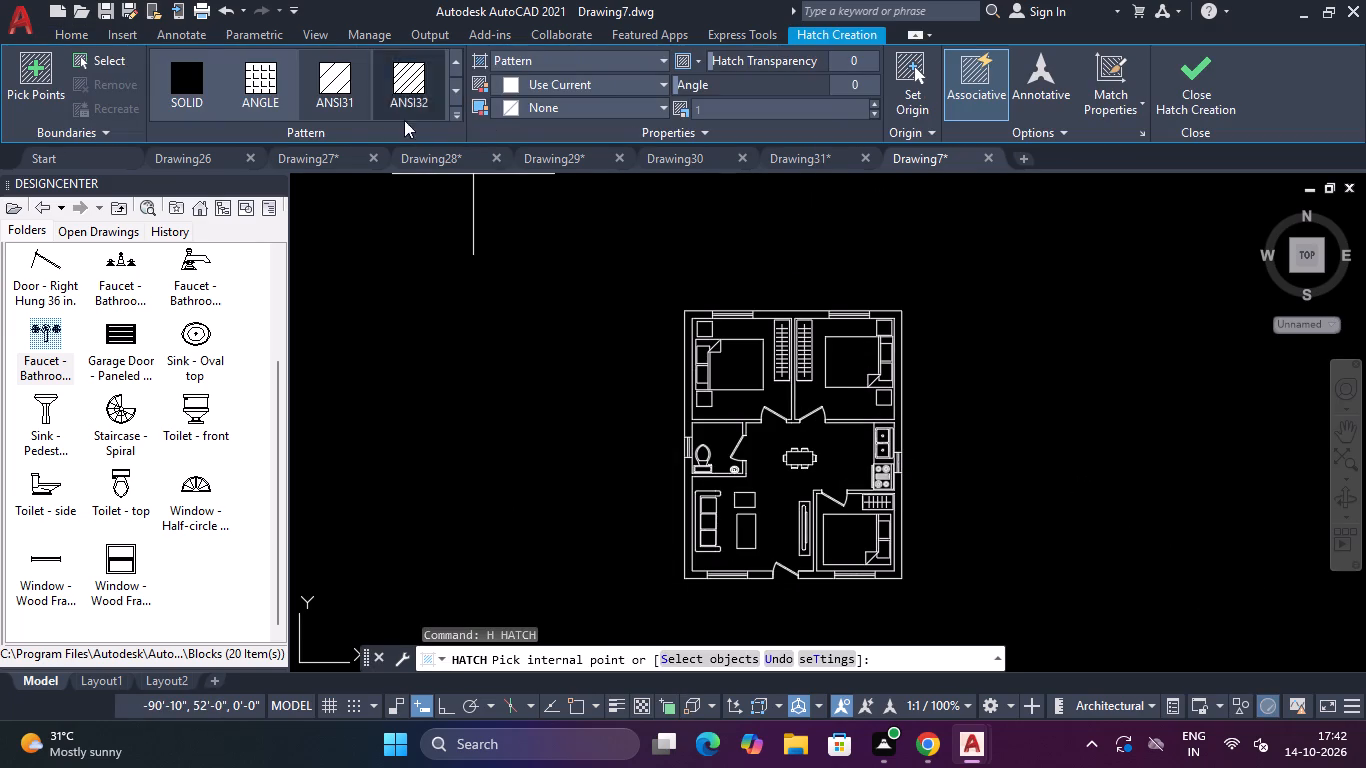
click(184, 80)
click(552, 80)
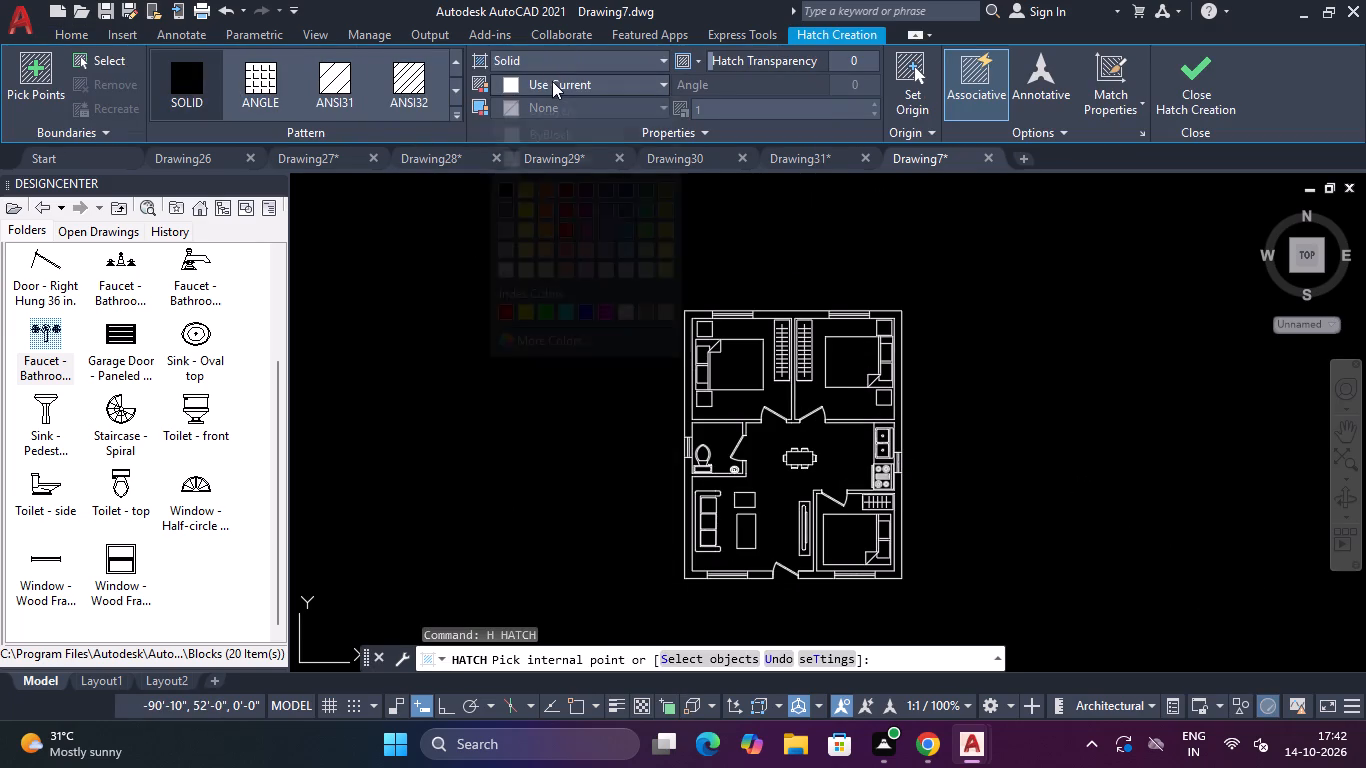
click(501, 184)
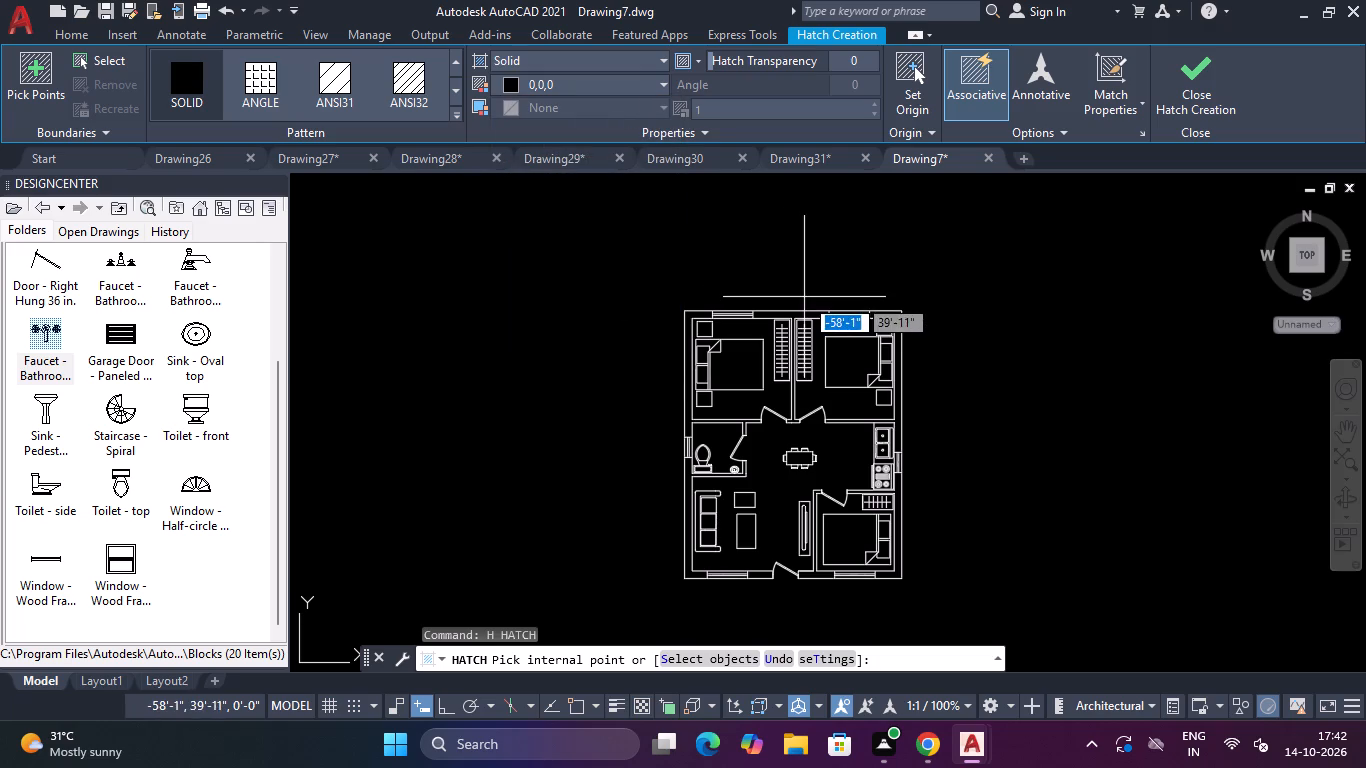
scroll(804, 300, up, 2)
click(778, 338)
key(Escape)
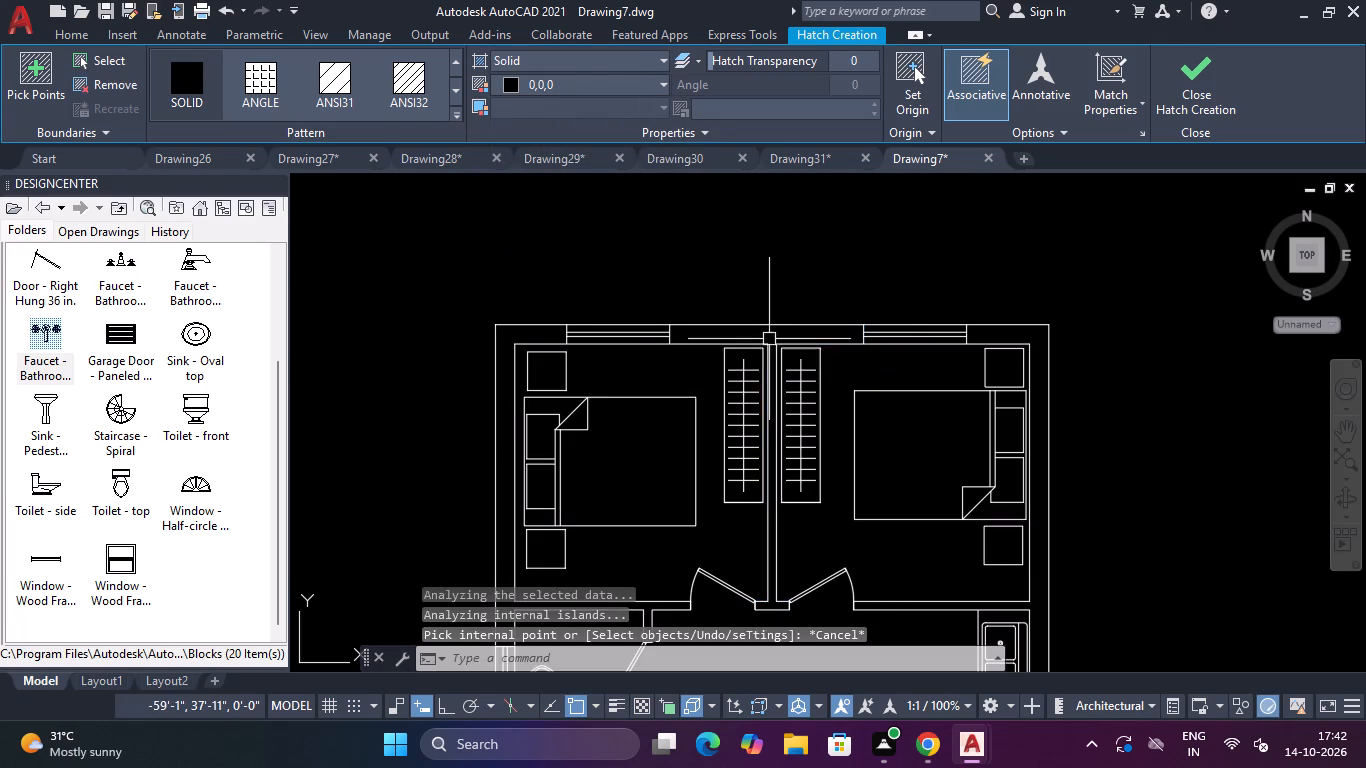
Hatch the outer wall sections at the two upper bedroom corners with the SOLID pattern in black (0,0,0).
key(space)
scroll(505, 330, up, 1)
click(504, 332)
scroll(515, 331, down, 3)
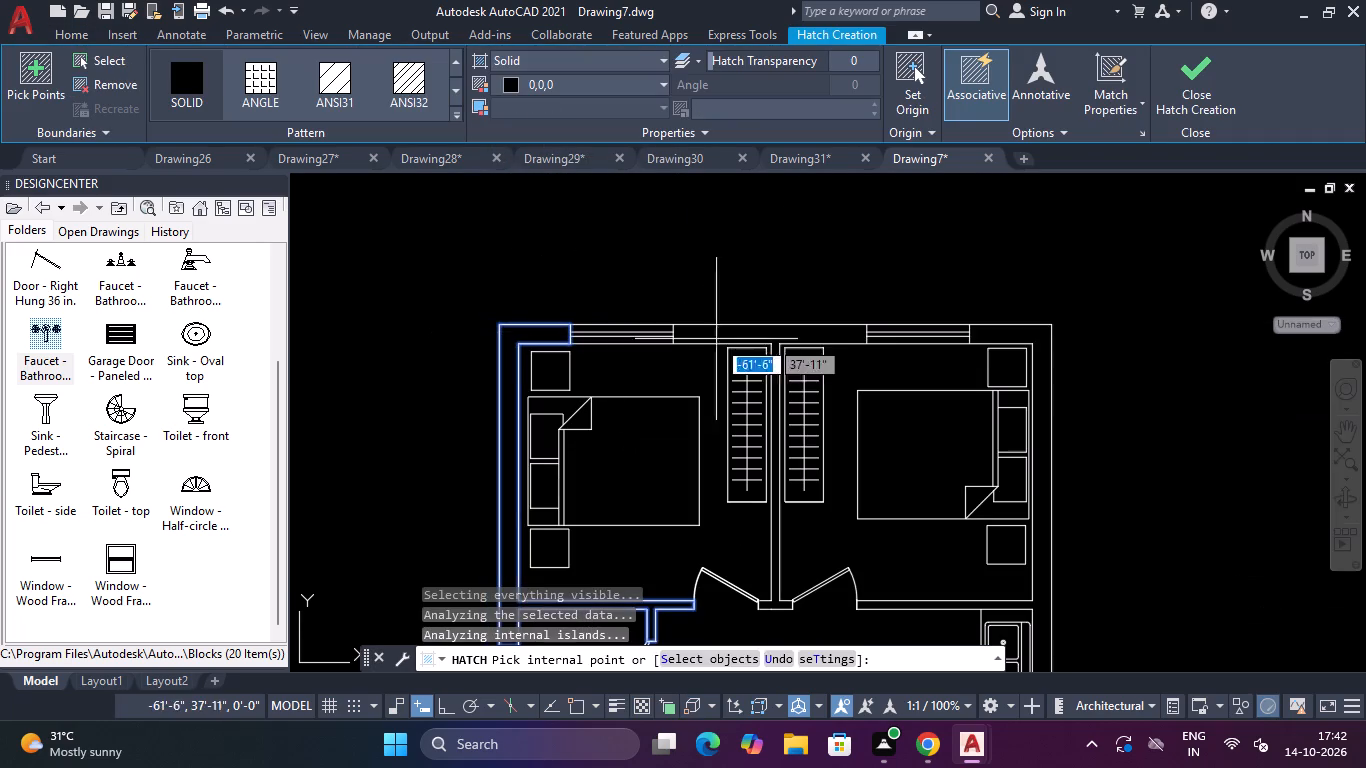
key(Escape)
key(space)
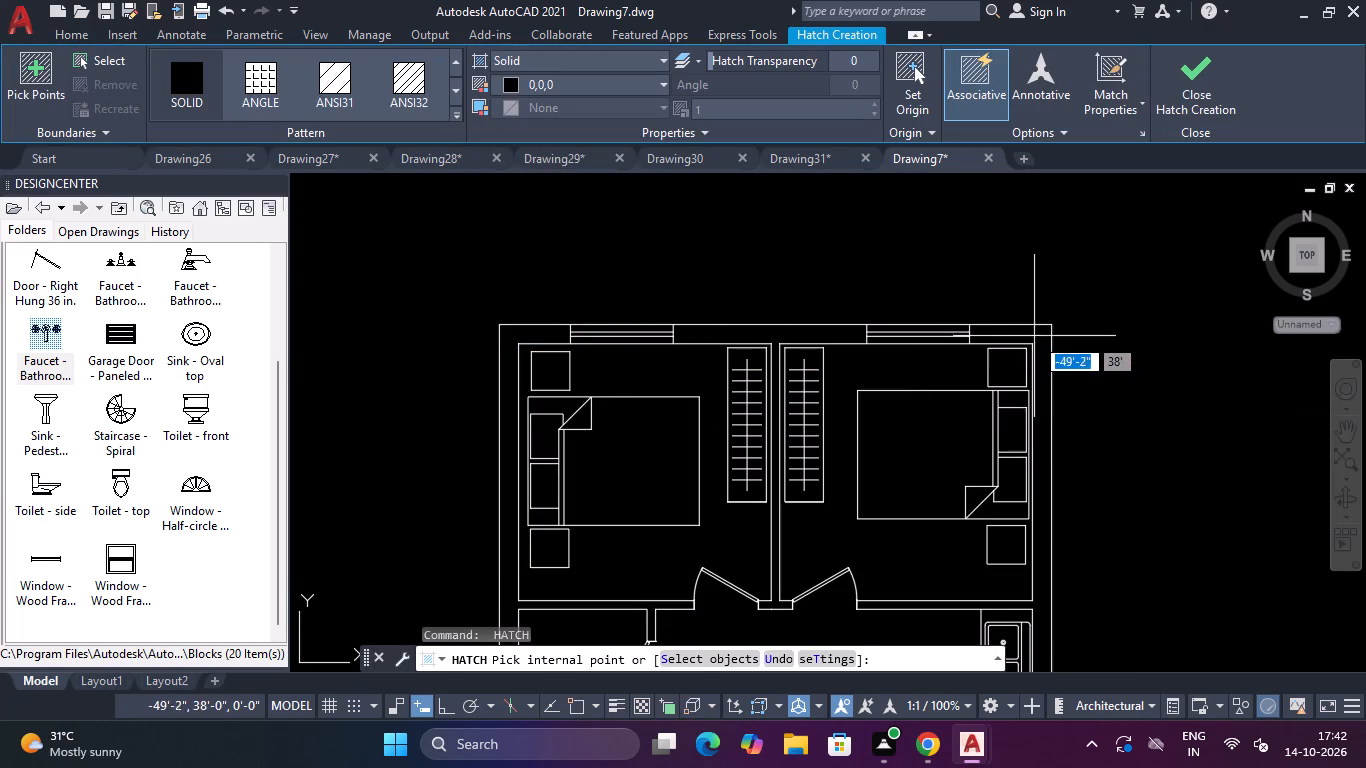
click(1034, 336)
scroll(1034, 336, down, 5)
scroll(1011, 375, up, 3)
key(space)
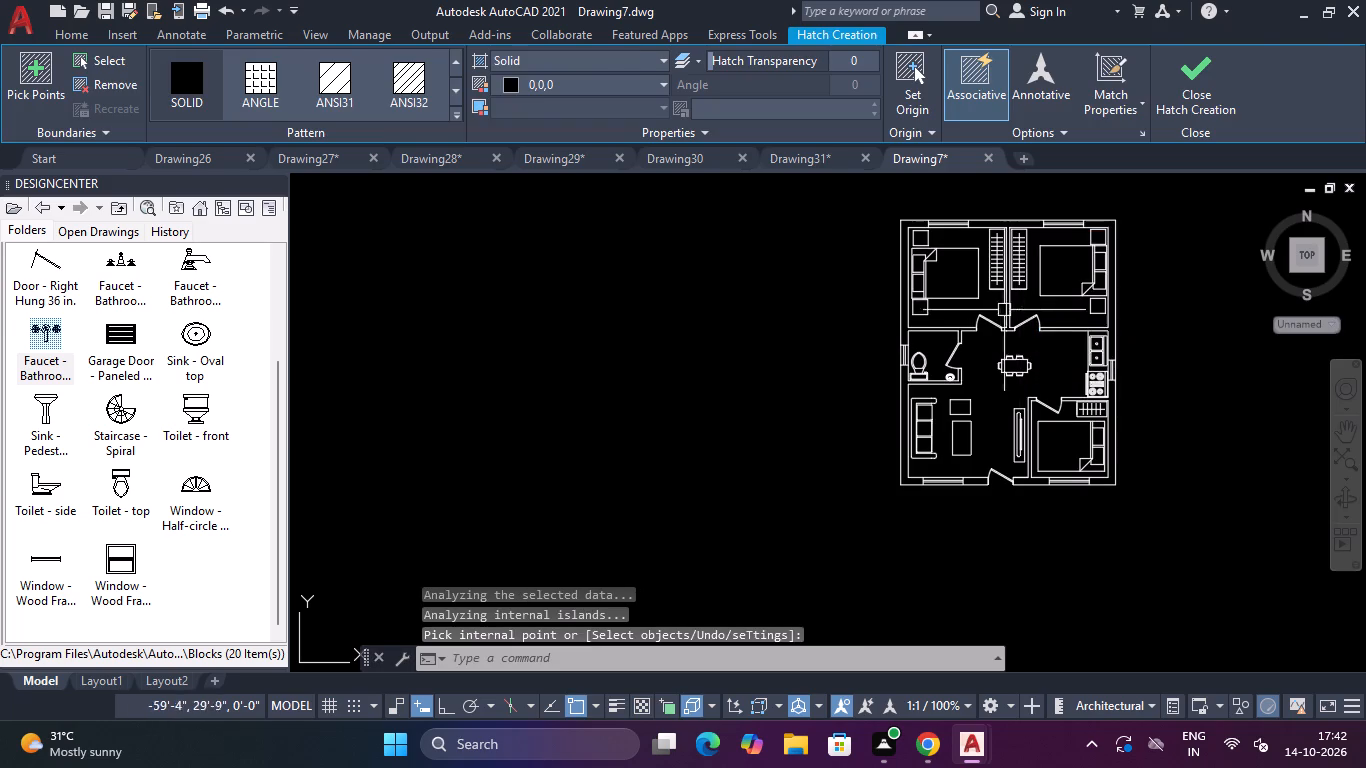
Apply the solid black hatch to the wall between the upper-left bedroom and the bathroom.
scroll(984, 326, up, 3)
key(space)
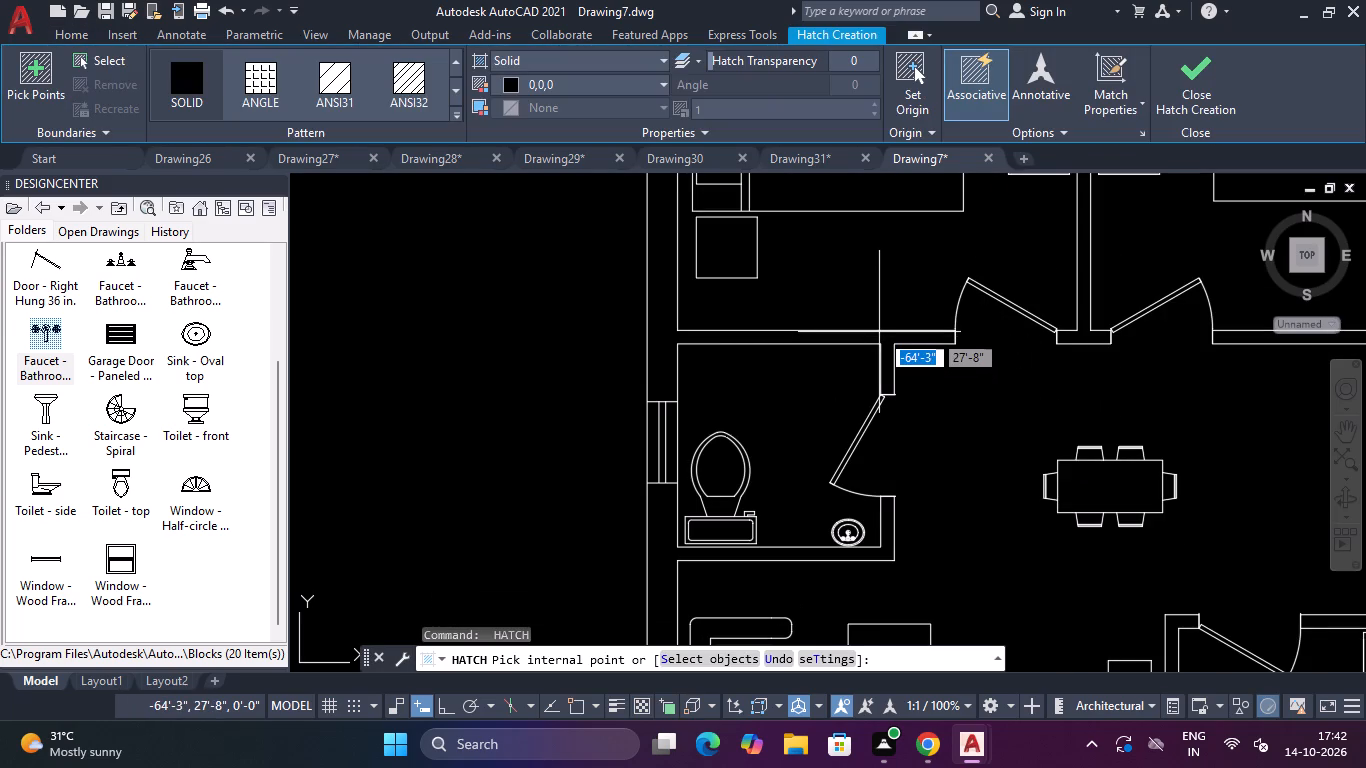
click(884, 335)
scroll(884, 335, down, 3)
key(Escape)
Apply the solid black hatch to the outer wall section running down the living room's left side from the bathroom window.
key(space)
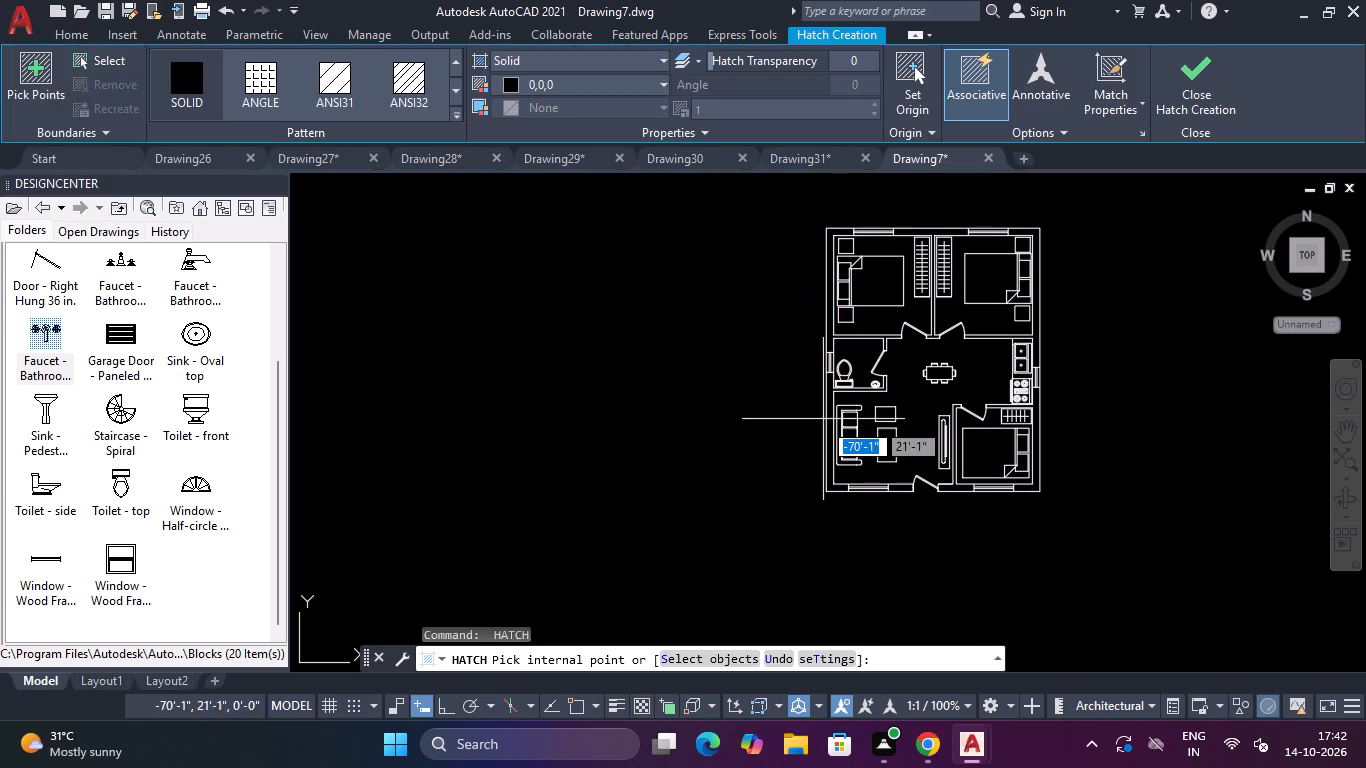
scroll(833, 402, up, 2)
click(826, 371)
scroll(826, 371, down, 4)
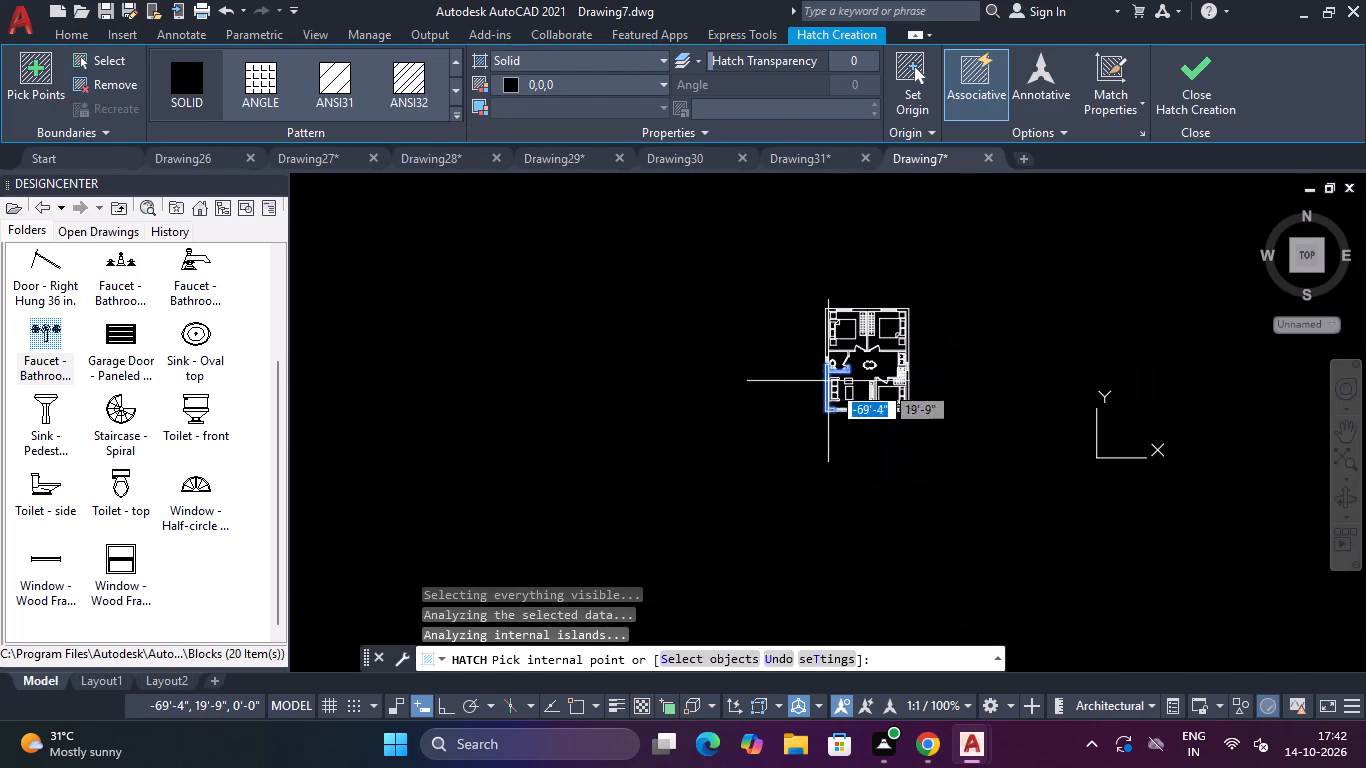
key(Escape)
Hatch the lower wall sections on both sides of the entrance door, up to the adjoining windows, in solid black.
key(space)
scroll(865, 401, up, 4)
click(808, 438)
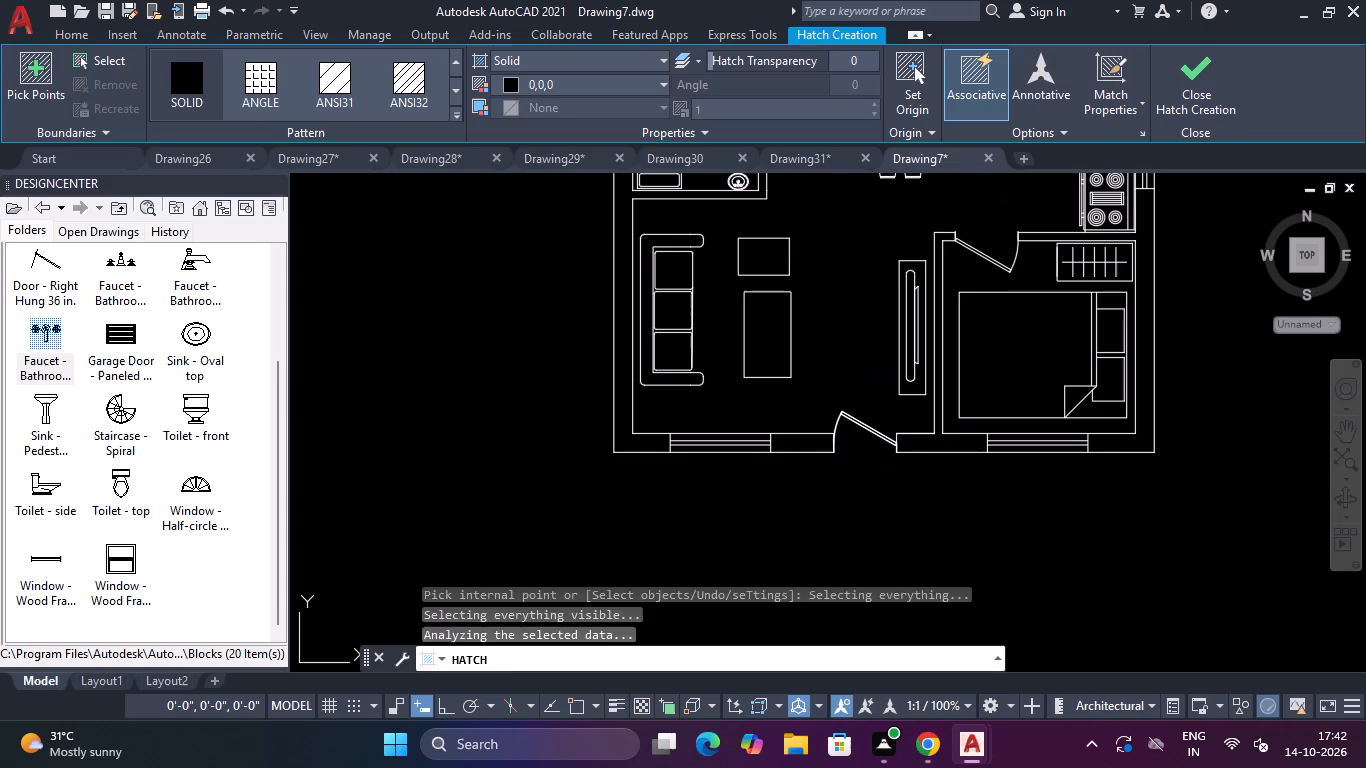
key(Escape)
key(space)
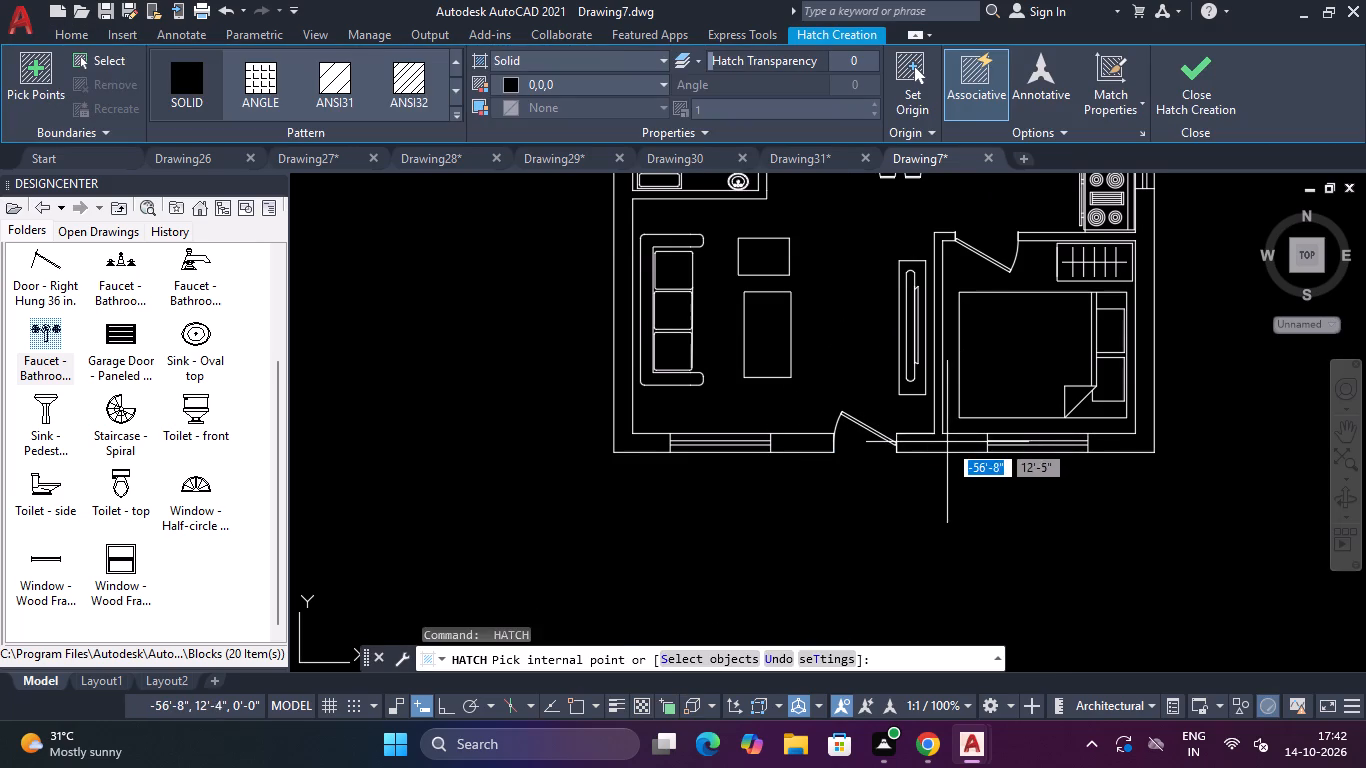
click(947, 442)
scroll(948, 441, down, 3)
key(Escape)
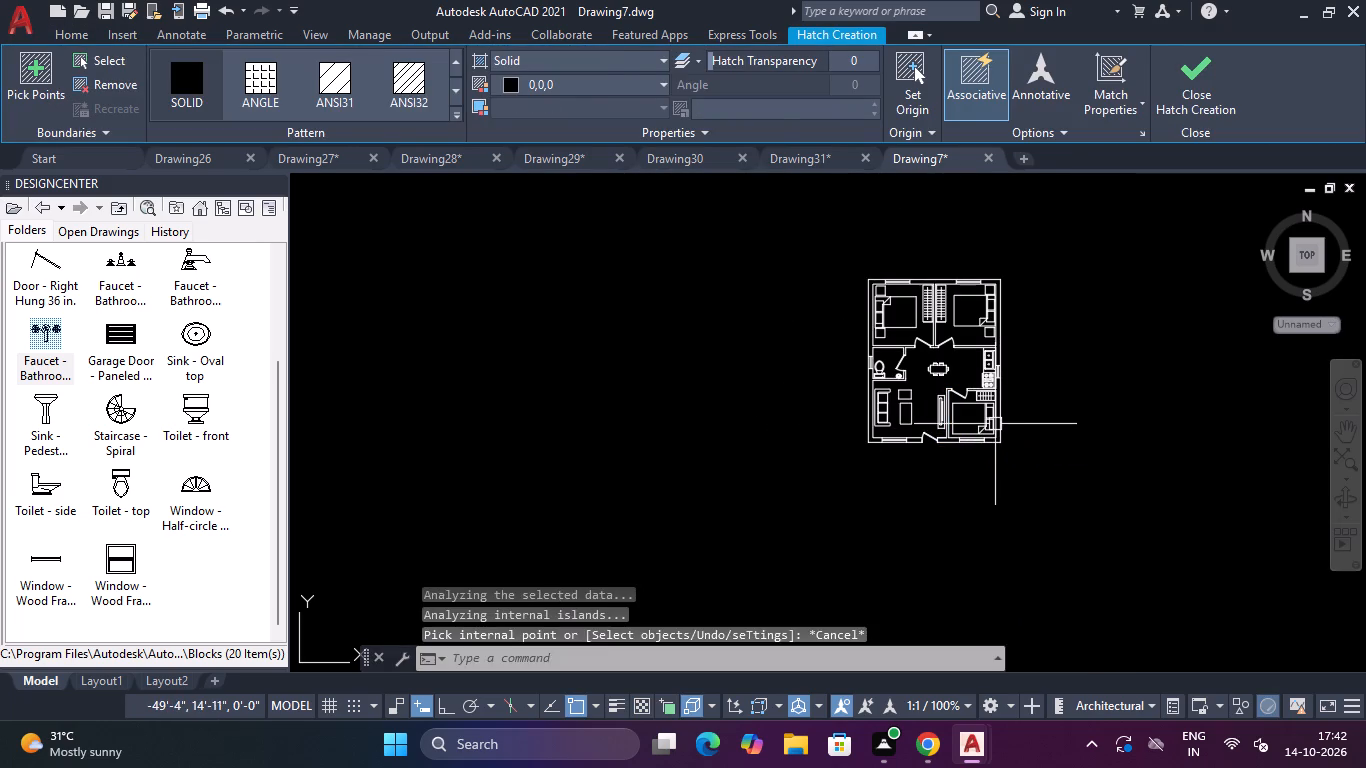
Hatch the outer wall section around the lower-right bedroom's corner, between its window and the kitchen window, in solid black.
key(space)
scroll(995, 442, up, 4)
click(1006, 431)
scroll(1007, 430, down, 4)
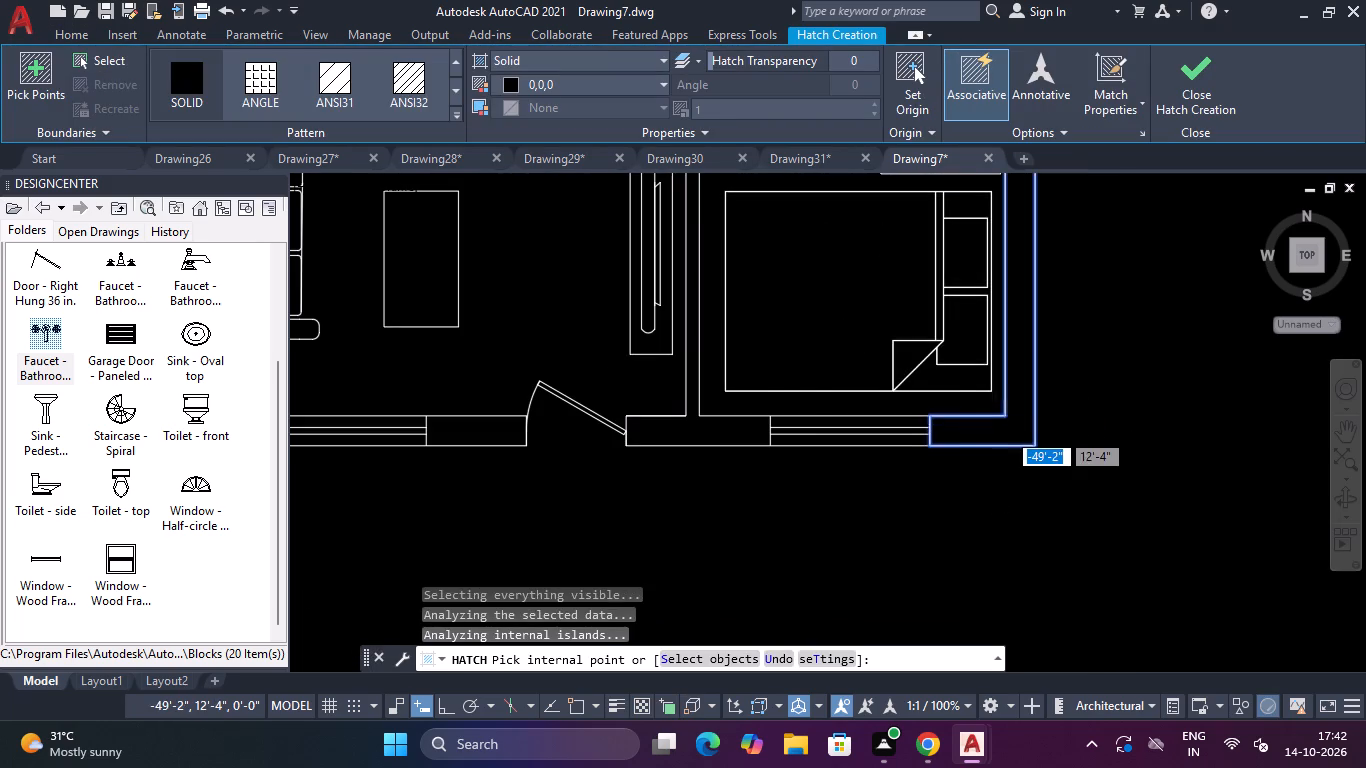
scroll(1027, 268, down, 5)
scroll(1027, 225, up, 5)
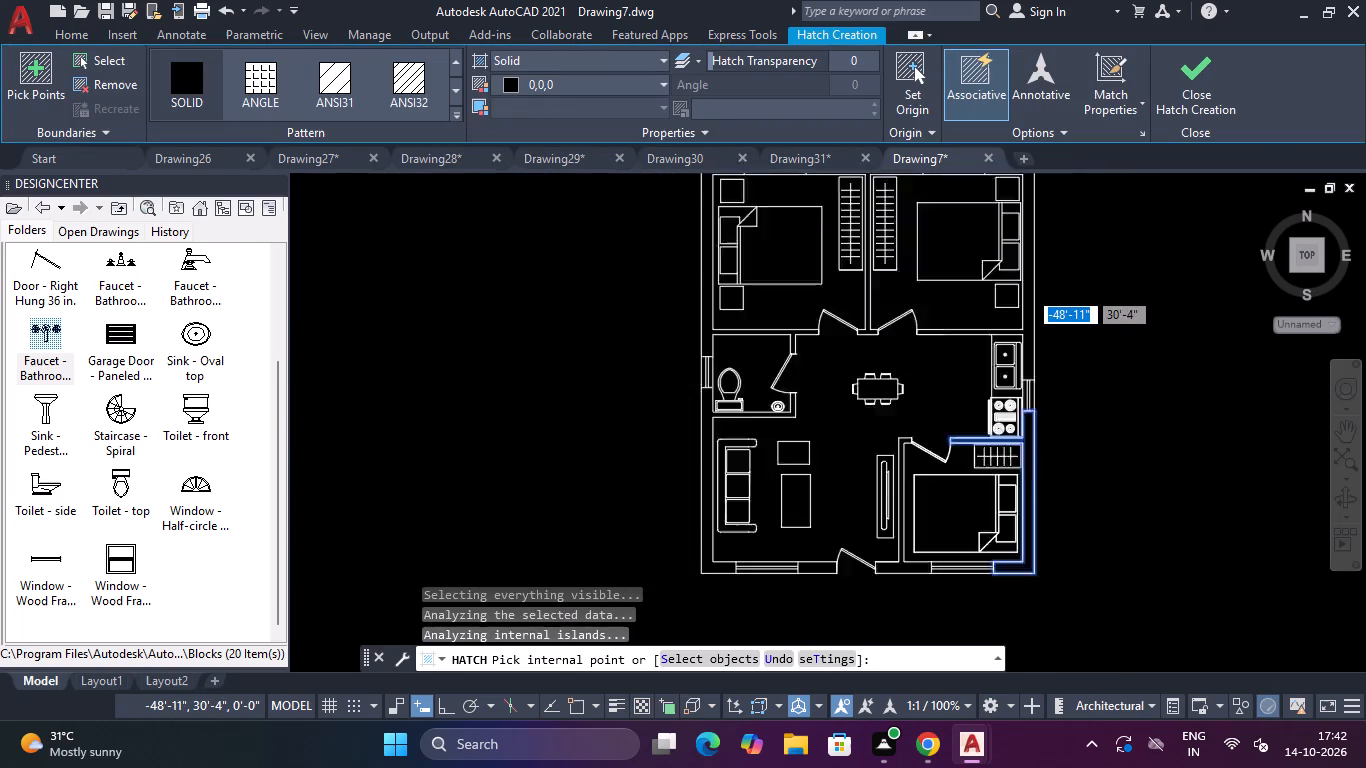
scroll(1027, 289, up, 2)
key(Escape)
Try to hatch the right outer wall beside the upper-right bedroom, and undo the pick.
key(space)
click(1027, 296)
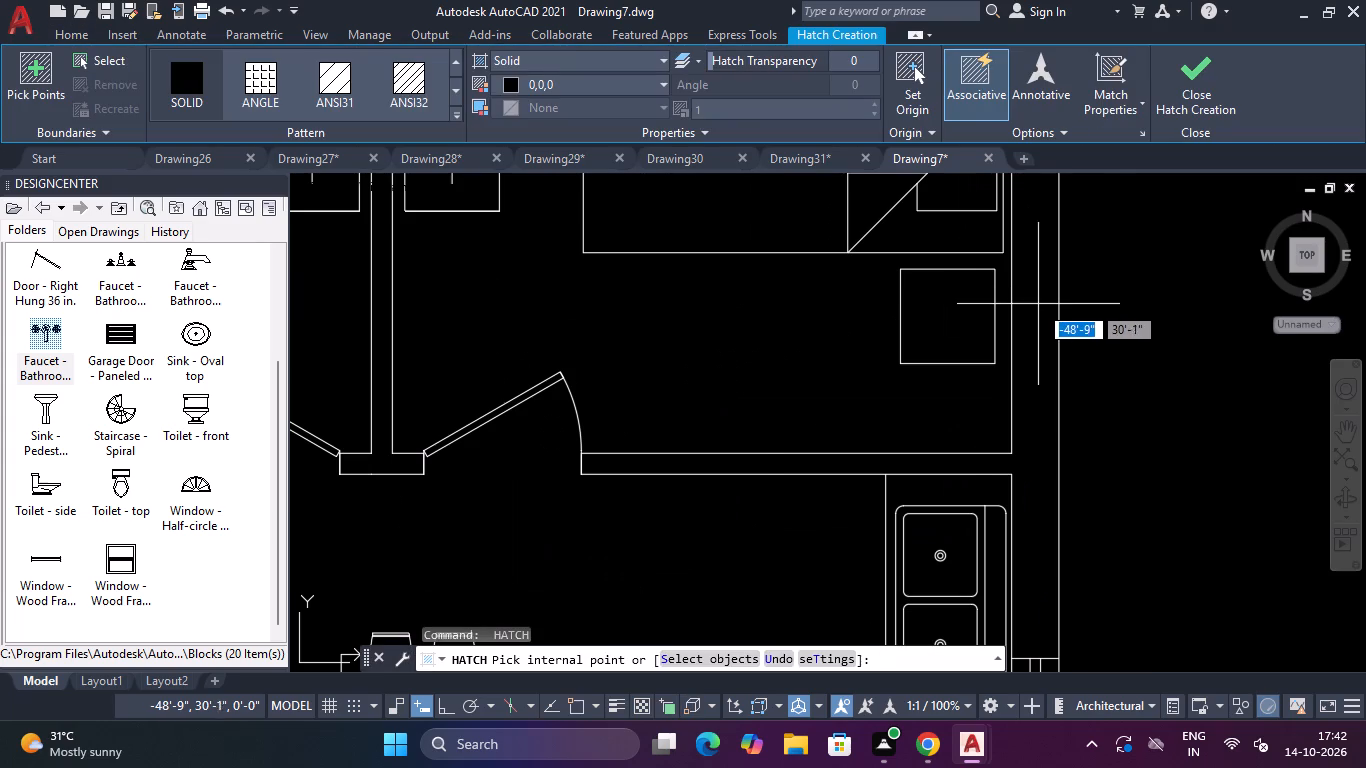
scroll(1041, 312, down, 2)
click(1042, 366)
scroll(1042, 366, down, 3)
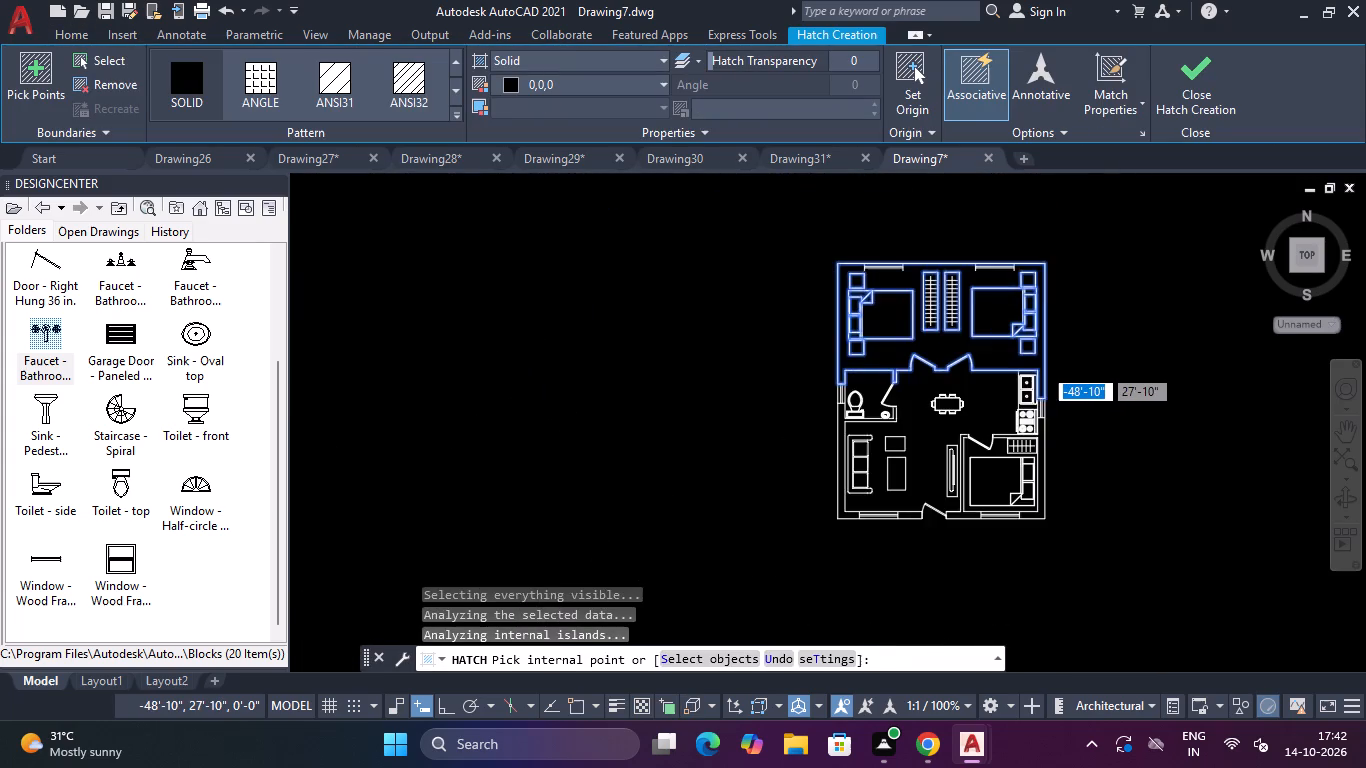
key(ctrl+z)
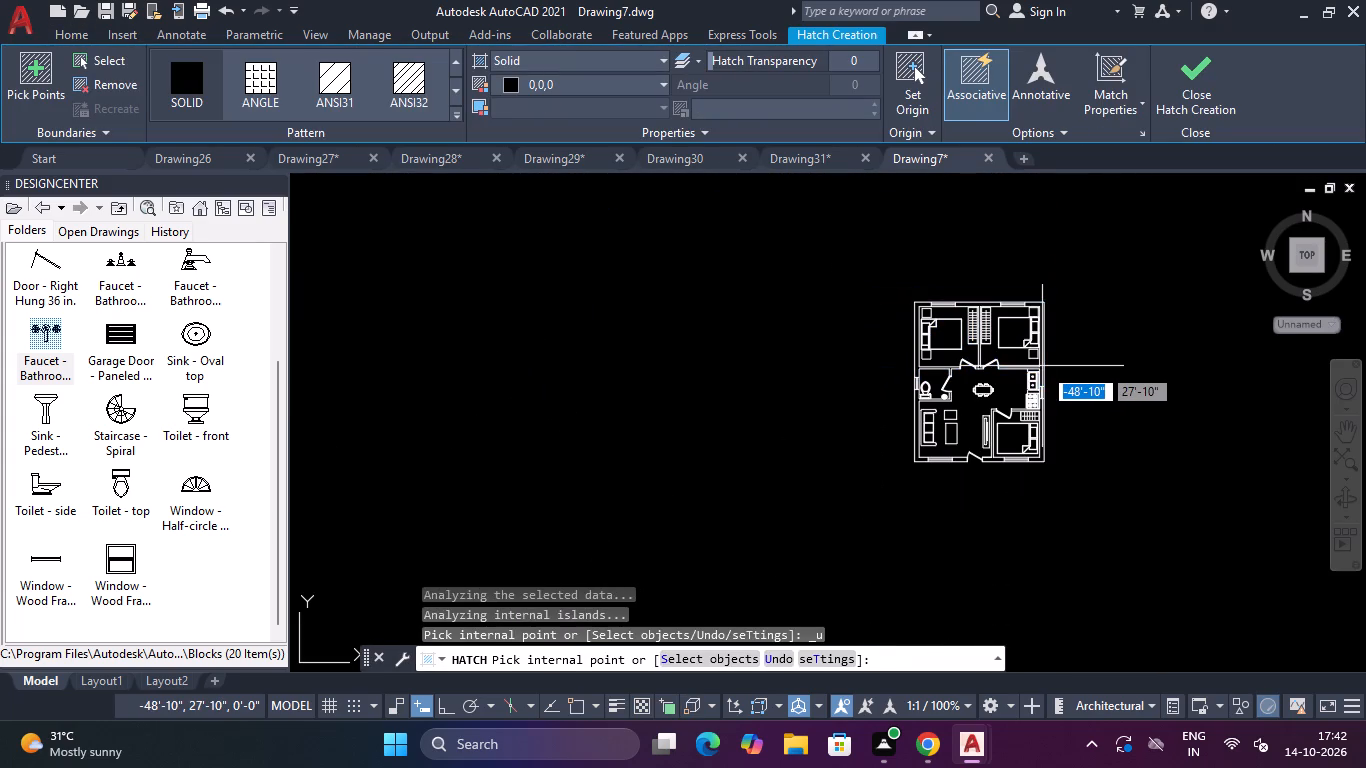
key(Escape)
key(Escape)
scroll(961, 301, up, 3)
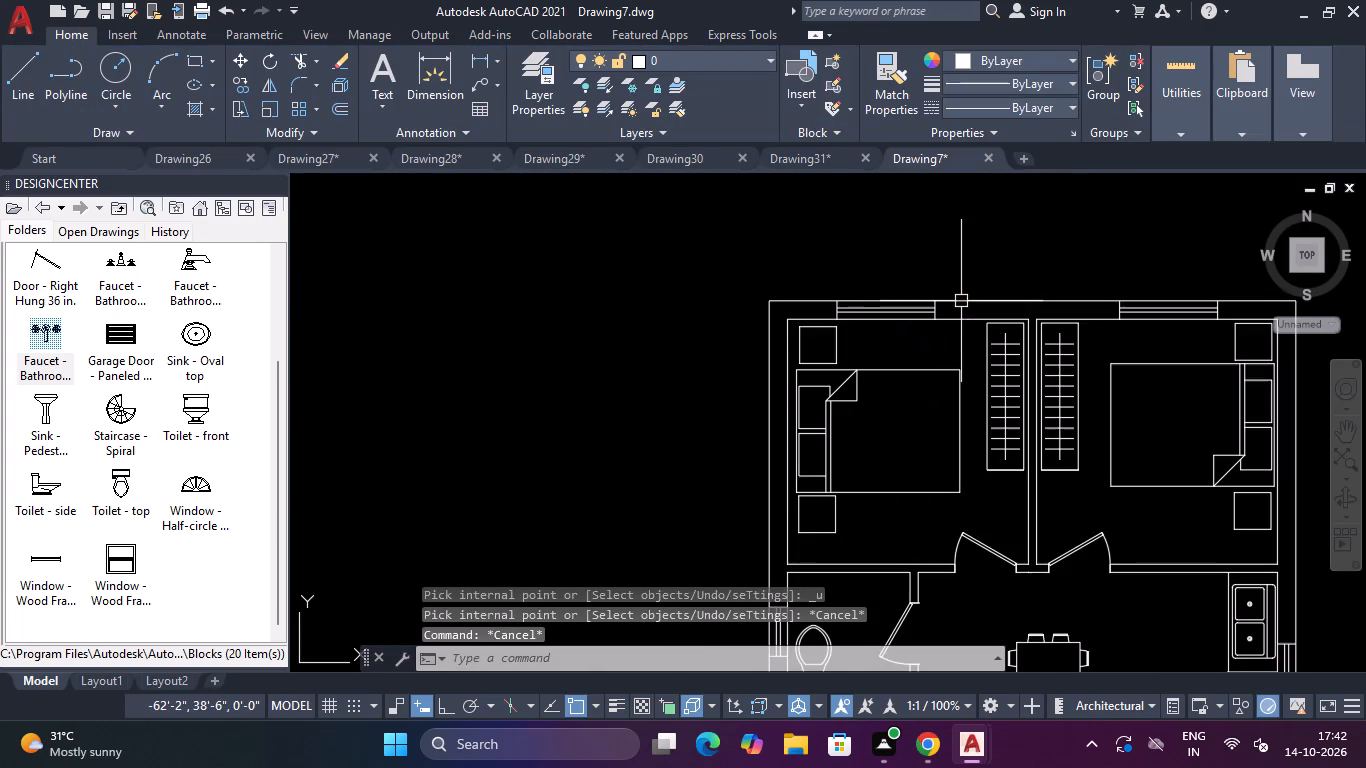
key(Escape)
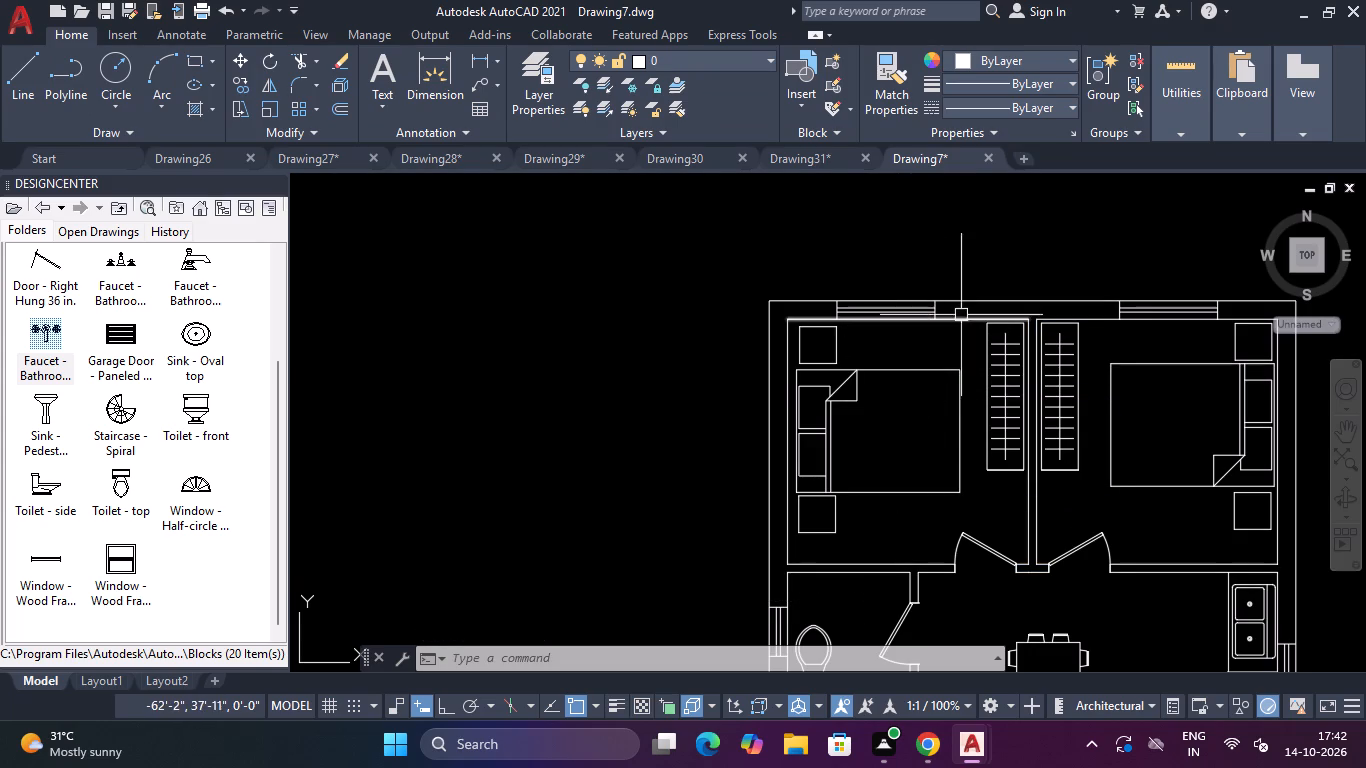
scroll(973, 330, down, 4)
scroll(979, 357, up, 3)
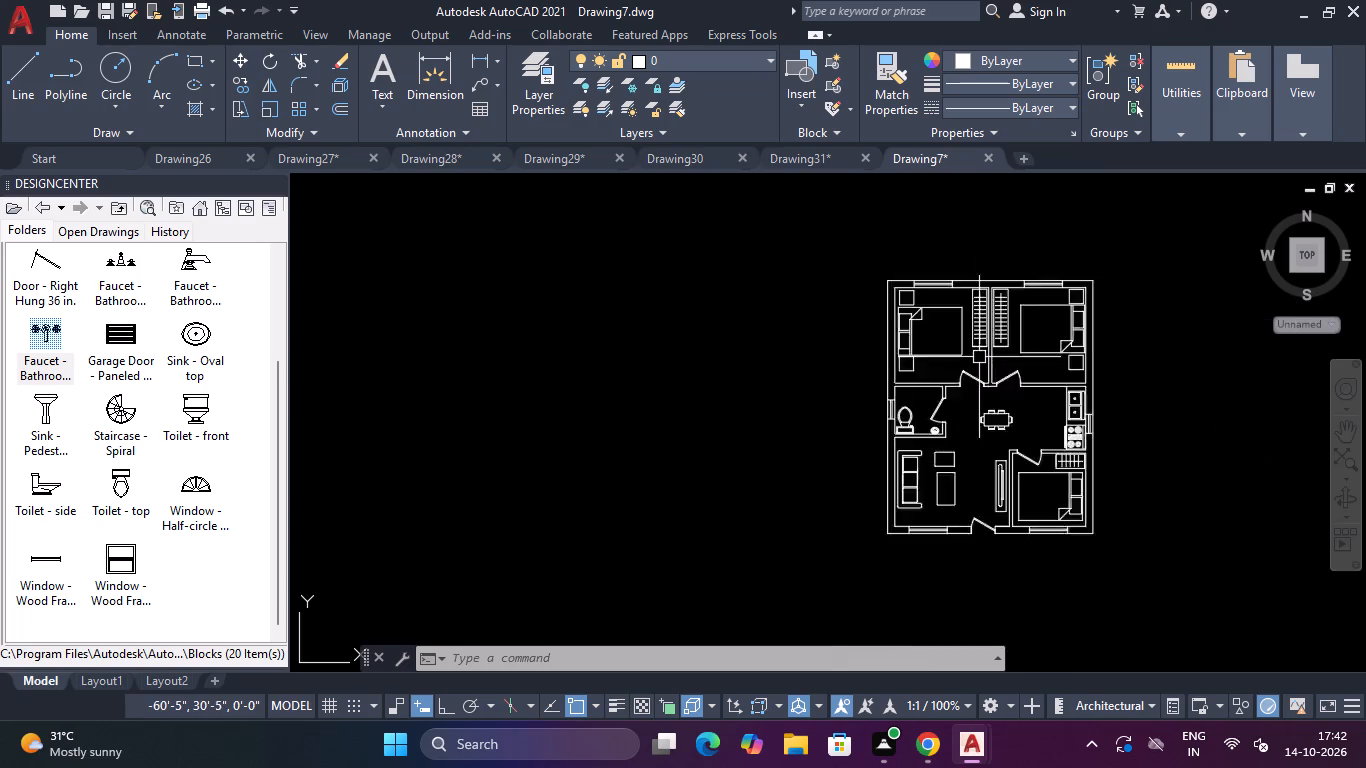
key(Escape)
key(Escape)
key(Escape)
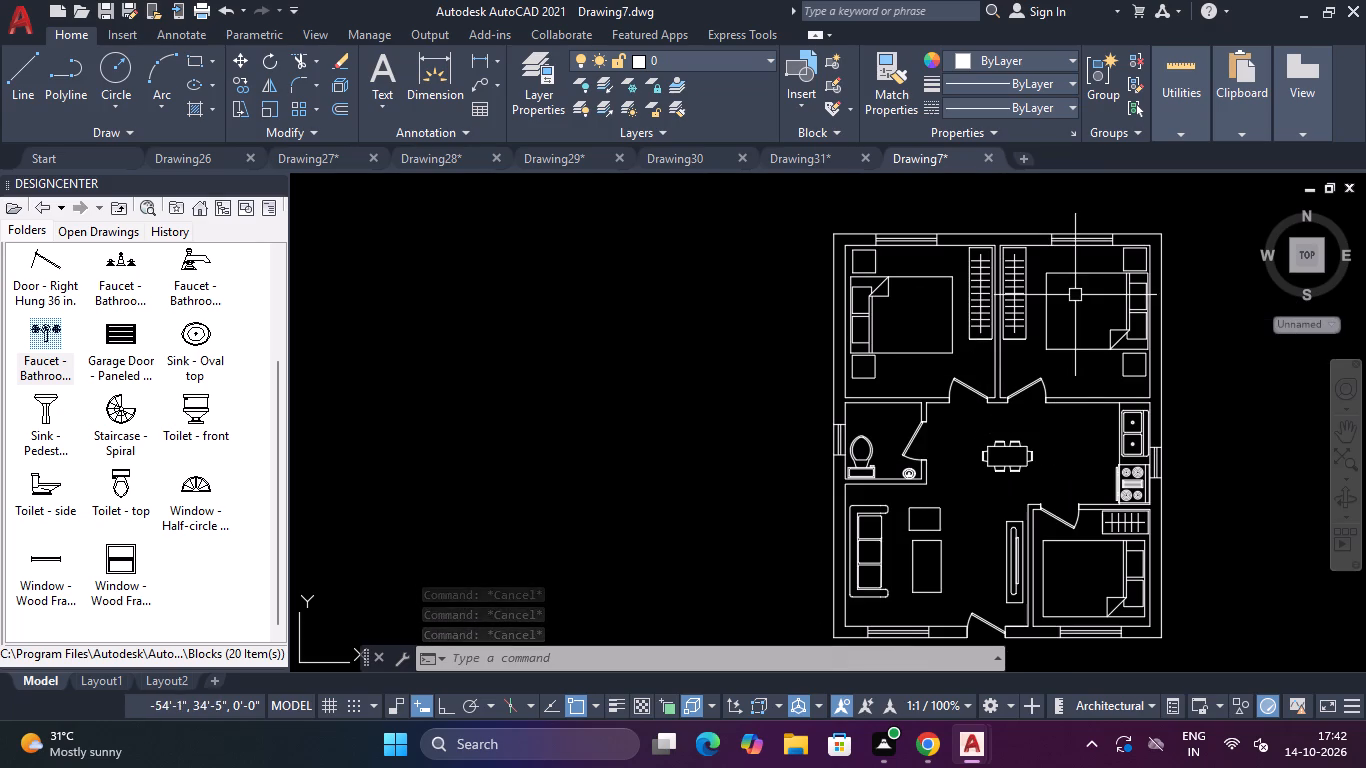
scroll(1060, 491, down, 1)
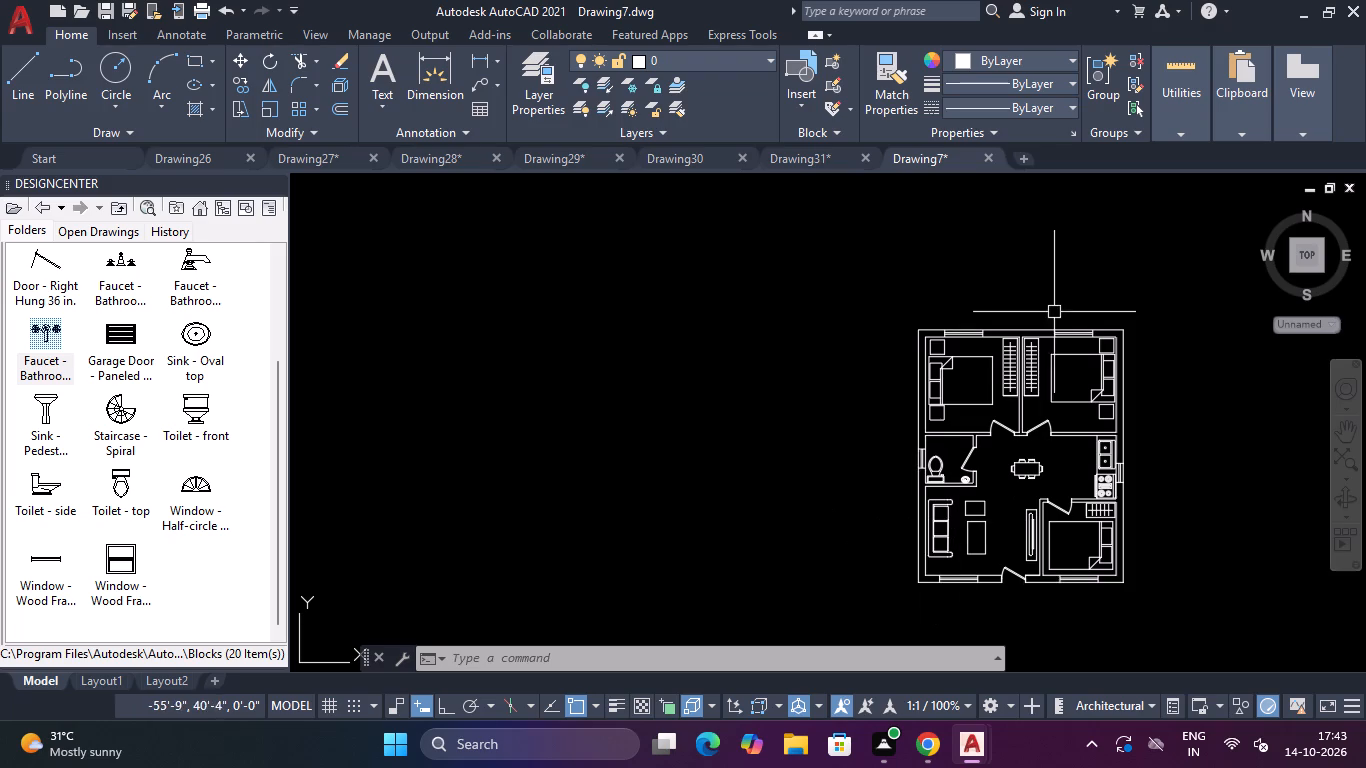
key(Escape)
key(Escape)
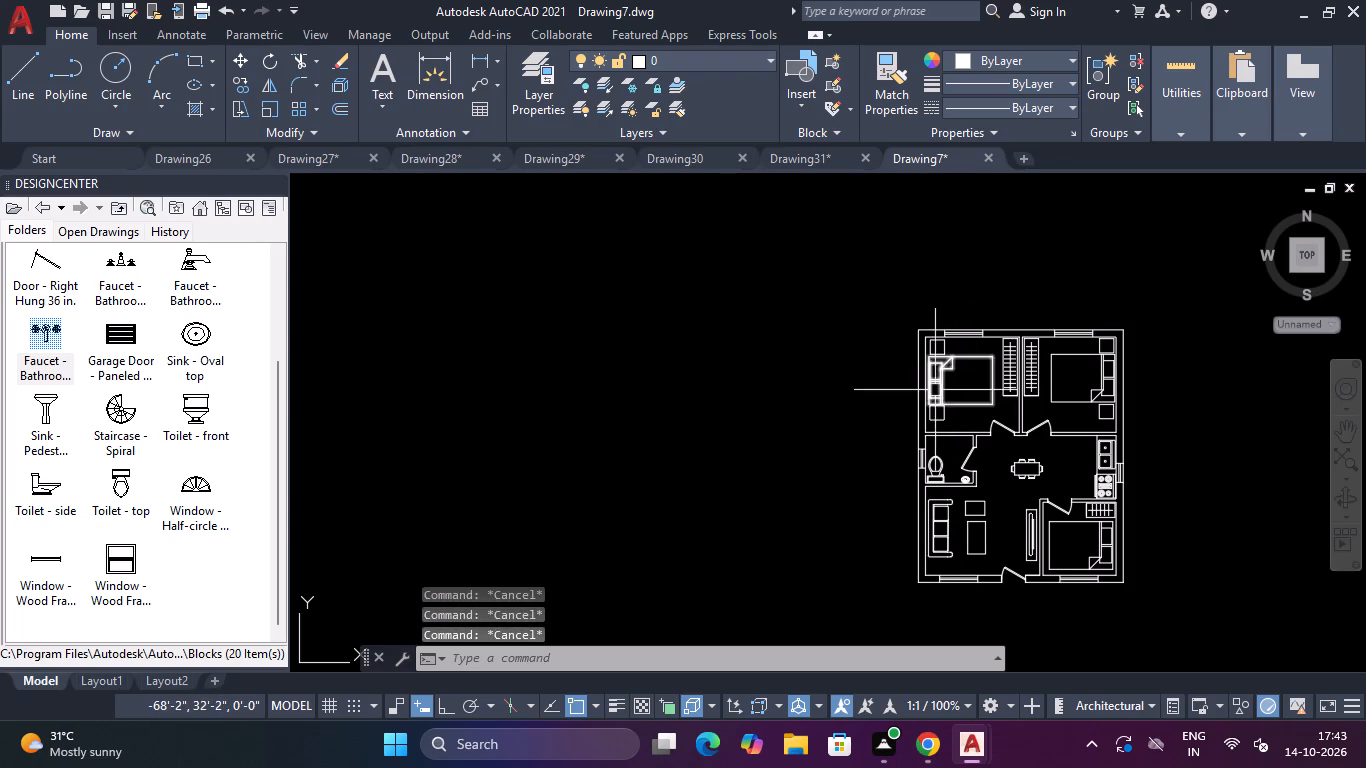
Open the upper-left bedroom's double bed block in the Block Editor.
double_click(935, 389)
click(661, 496)
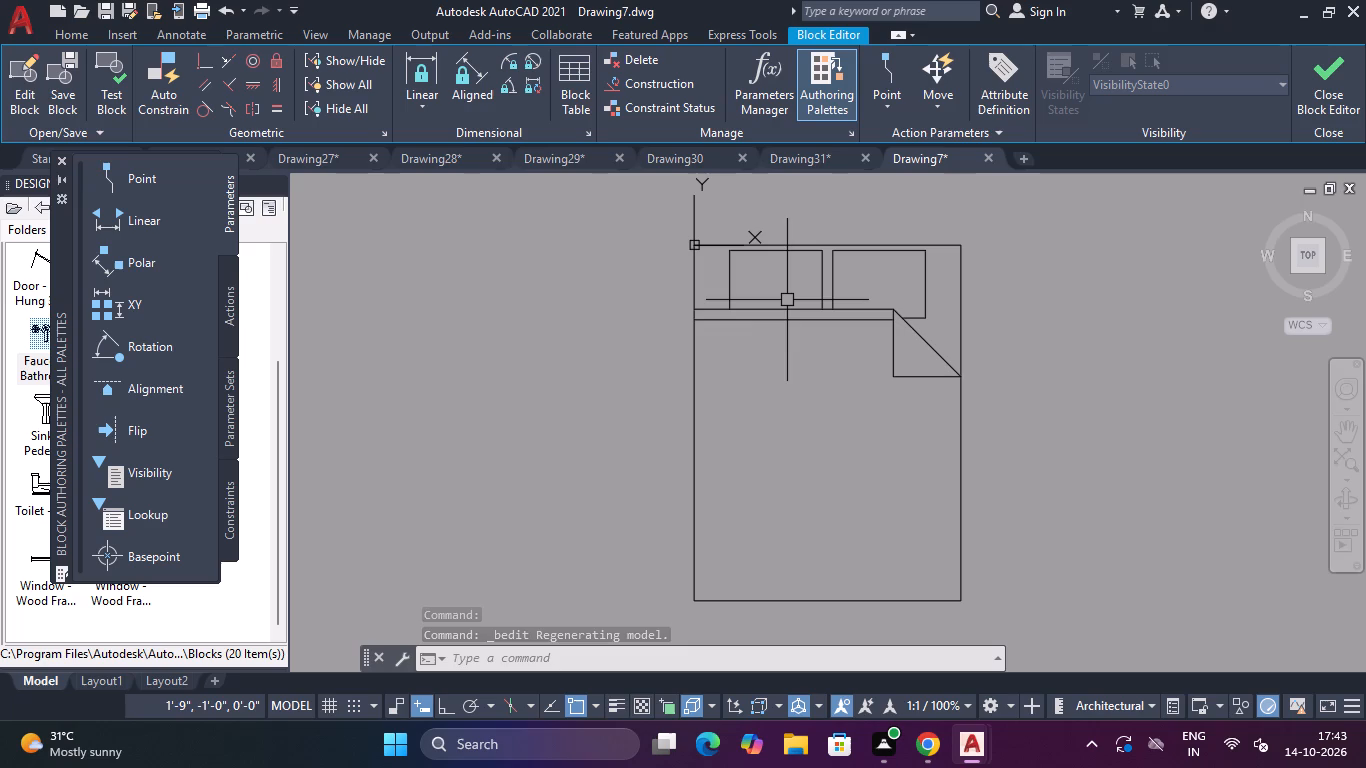
Draw a three-point arc between the bed's side edges, passing through the sheet line midway between the two pillows.
click(84, 31)
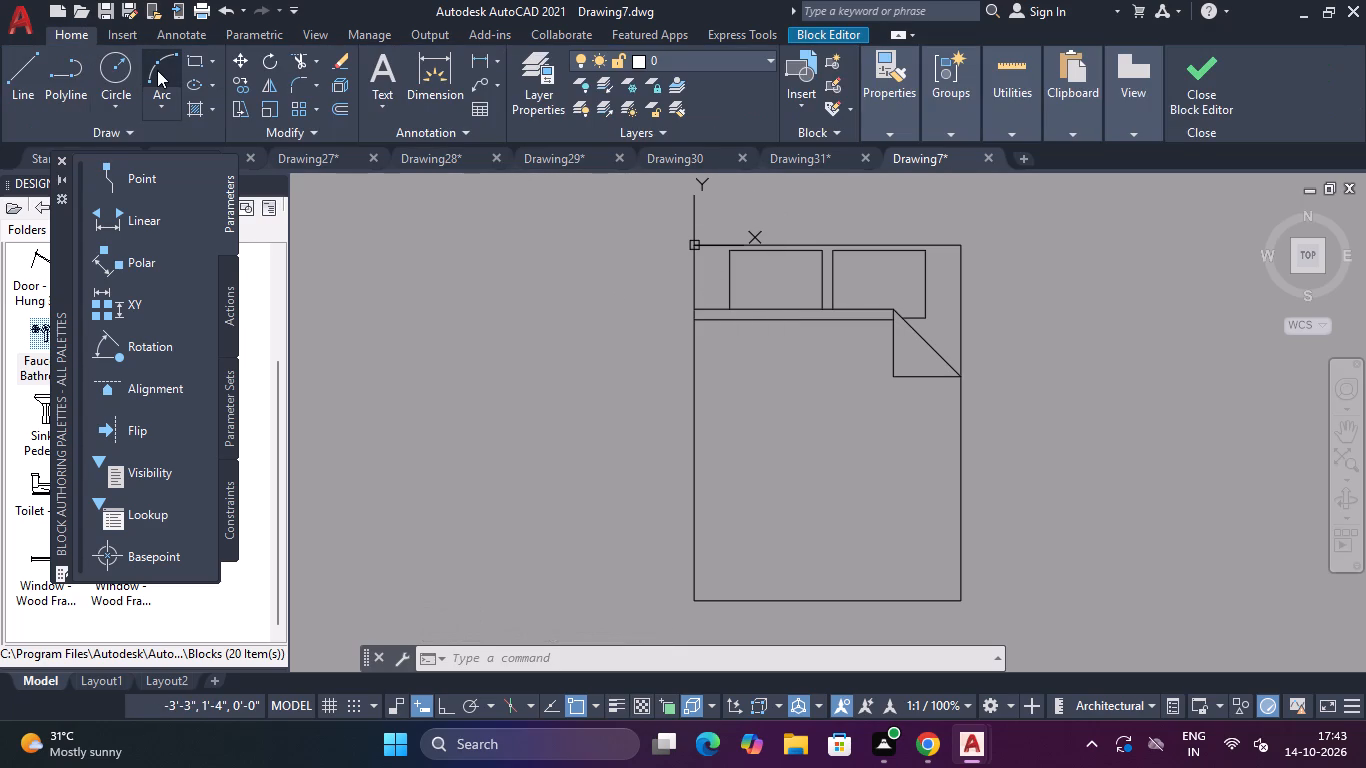
click(157, 70)
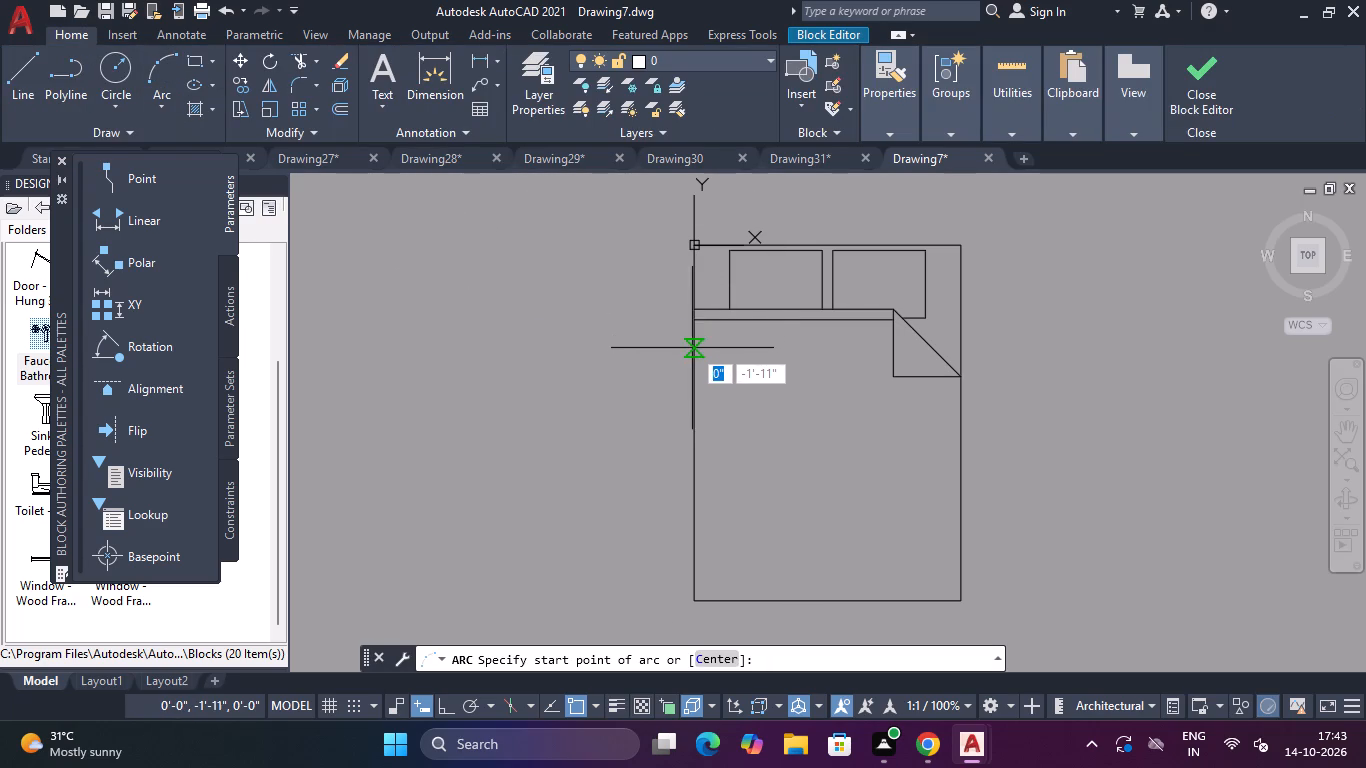
click(694, 342)
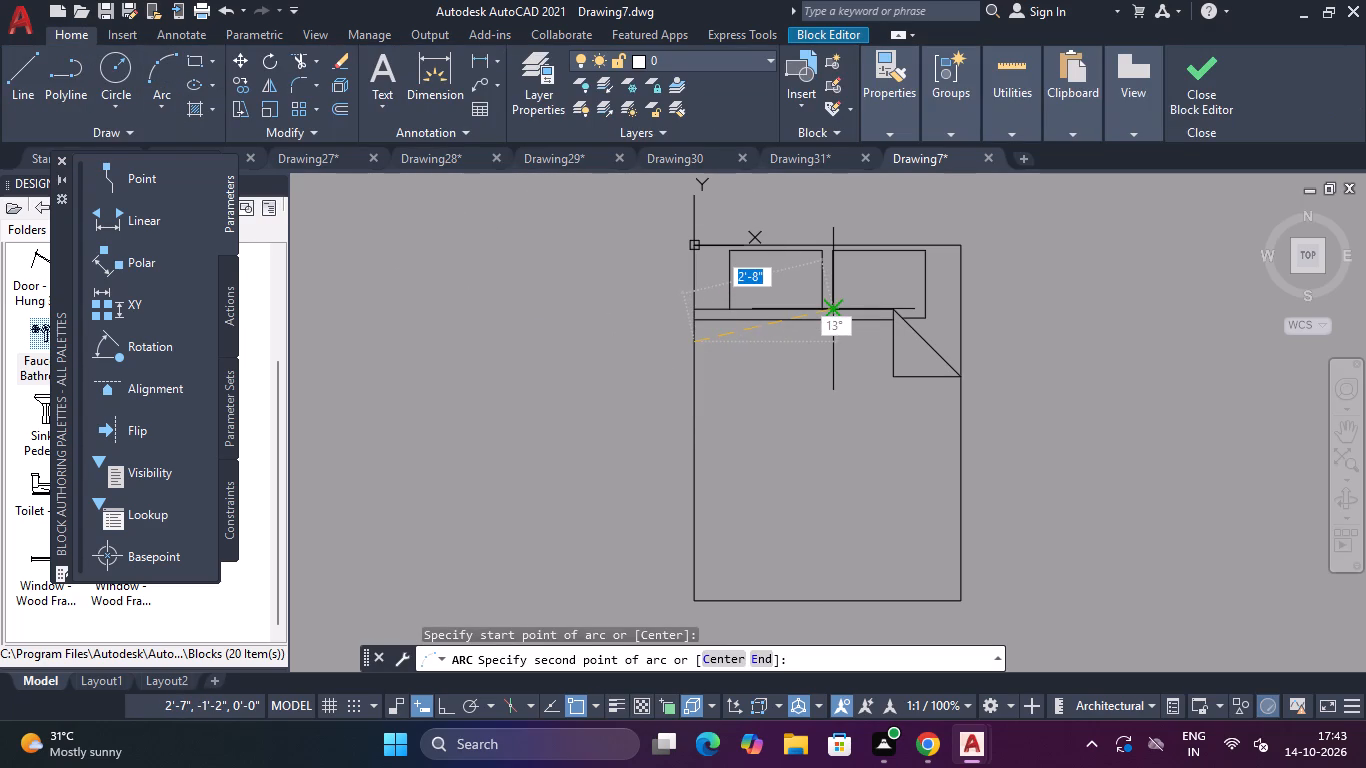
scroll(820, 305, up, 3)
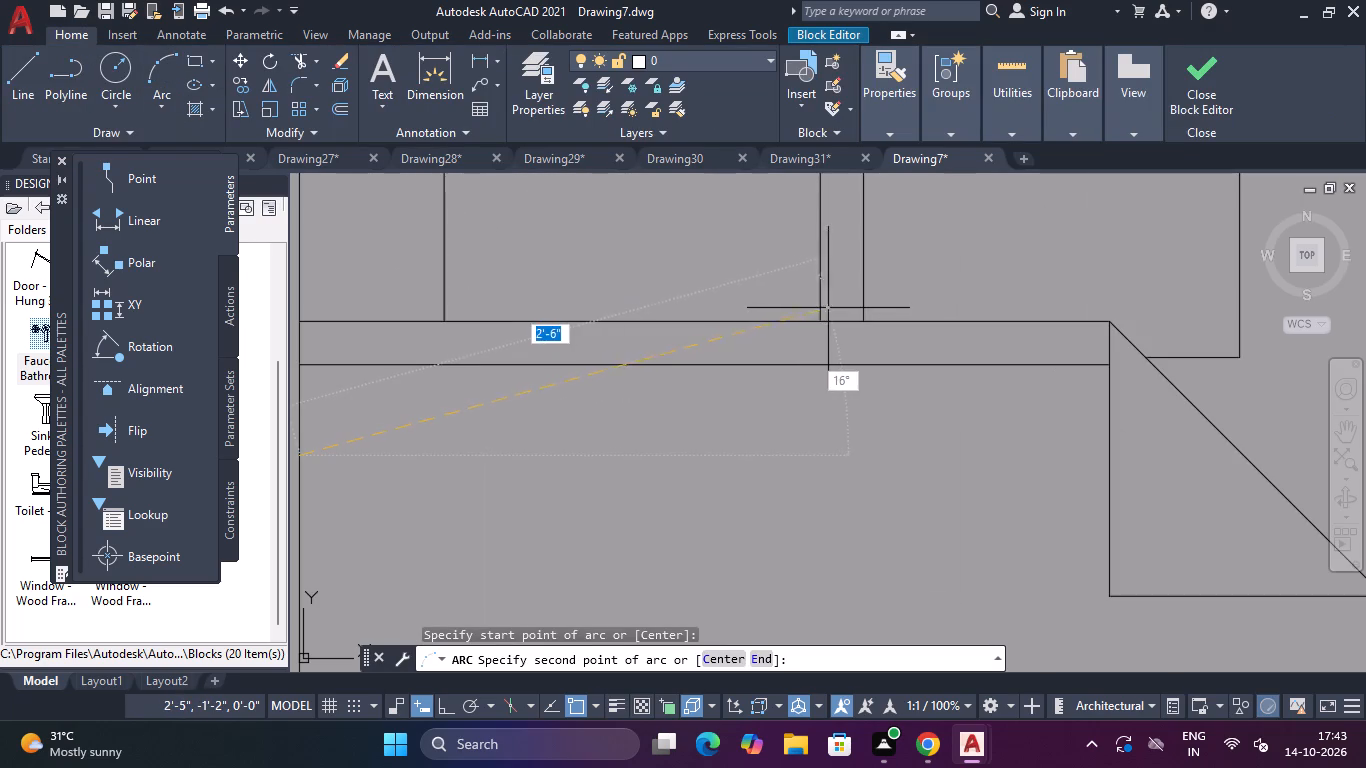
click(843, 318)
scroll(866, 329, down, 3)
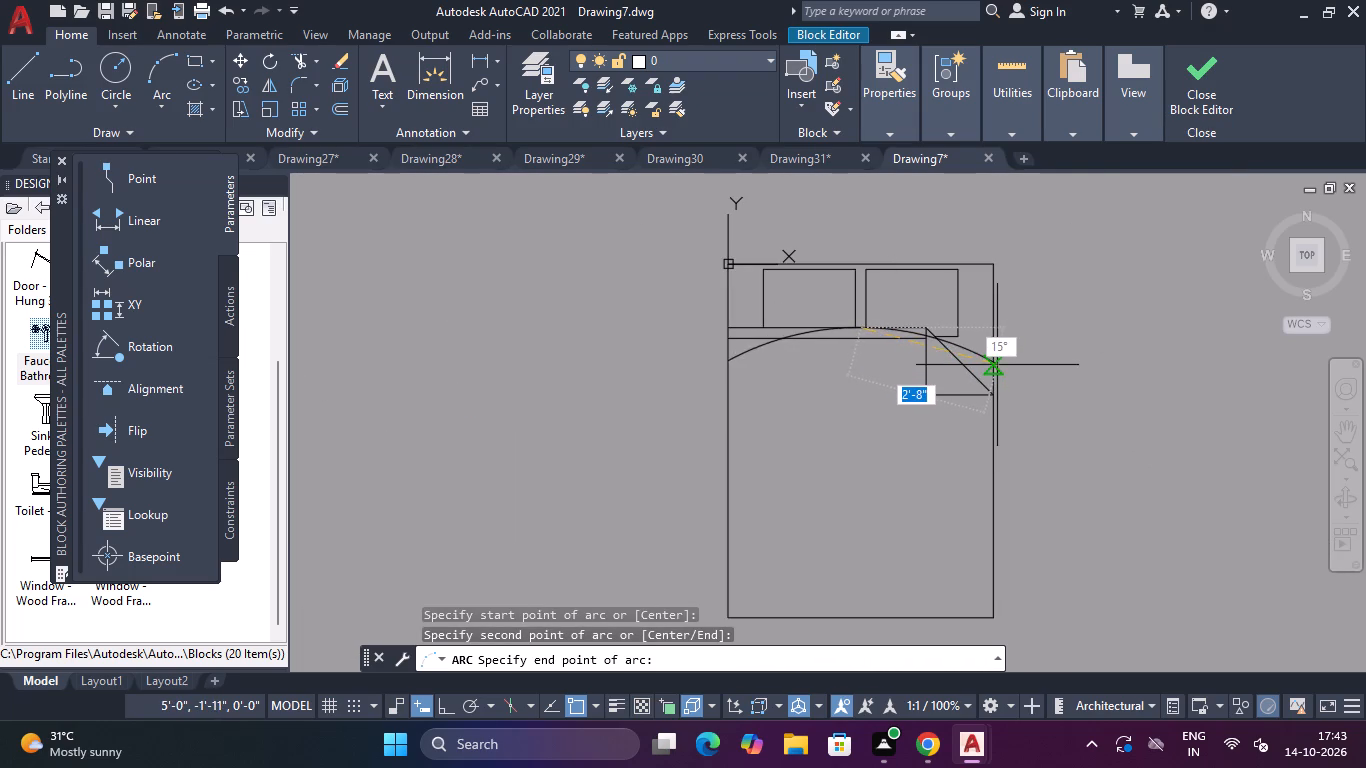
click(992, 368)
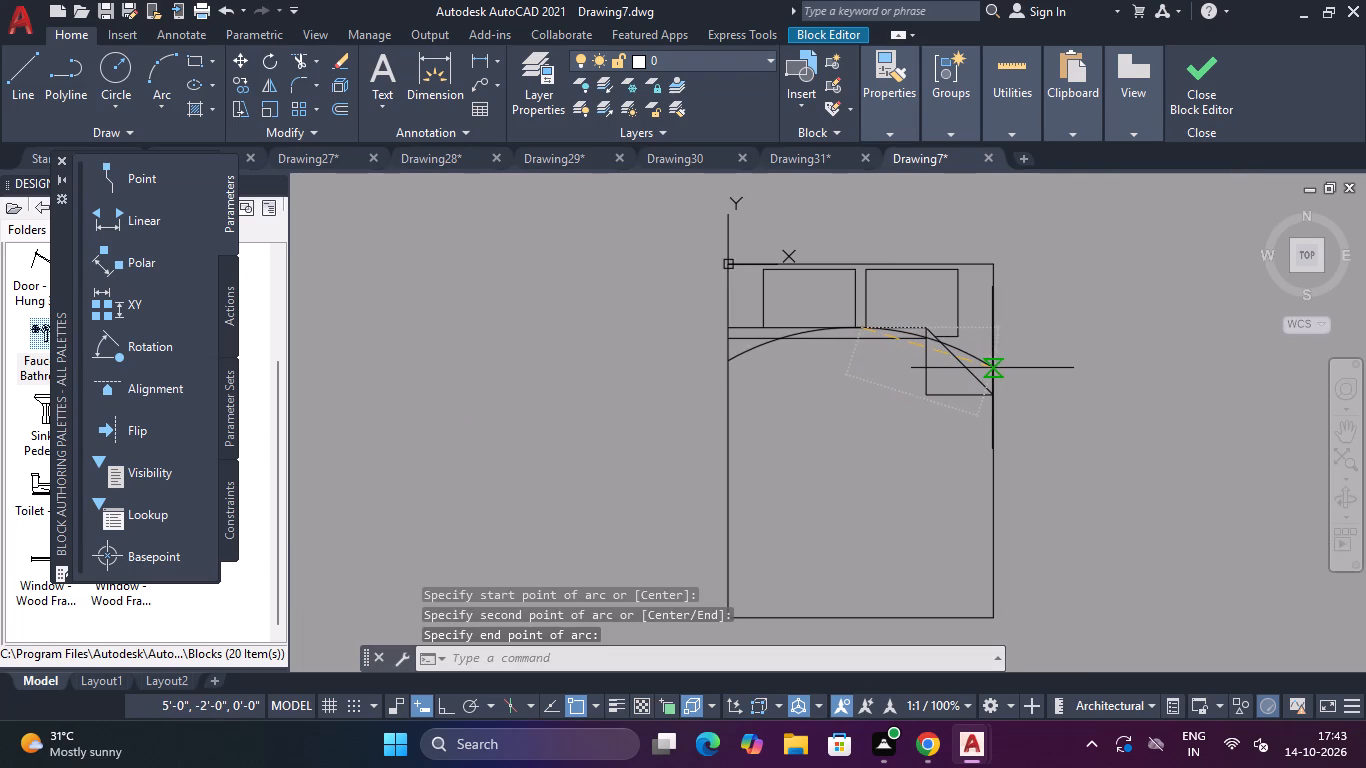
key(Escape)
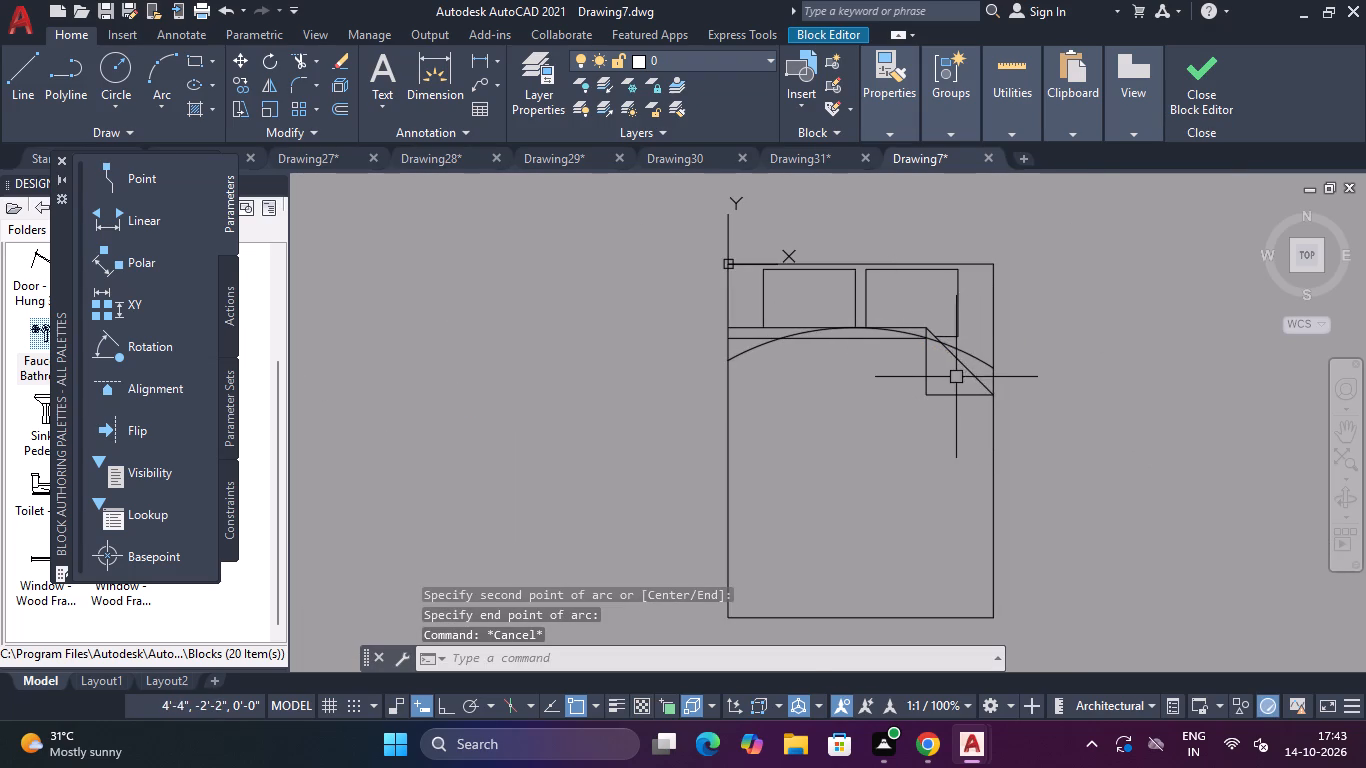
Erase the three lines of the folded sheet corner and the two horizontal sheet lines below the pillows.
click(951, 378)
click(927, 406)
key(Delete)
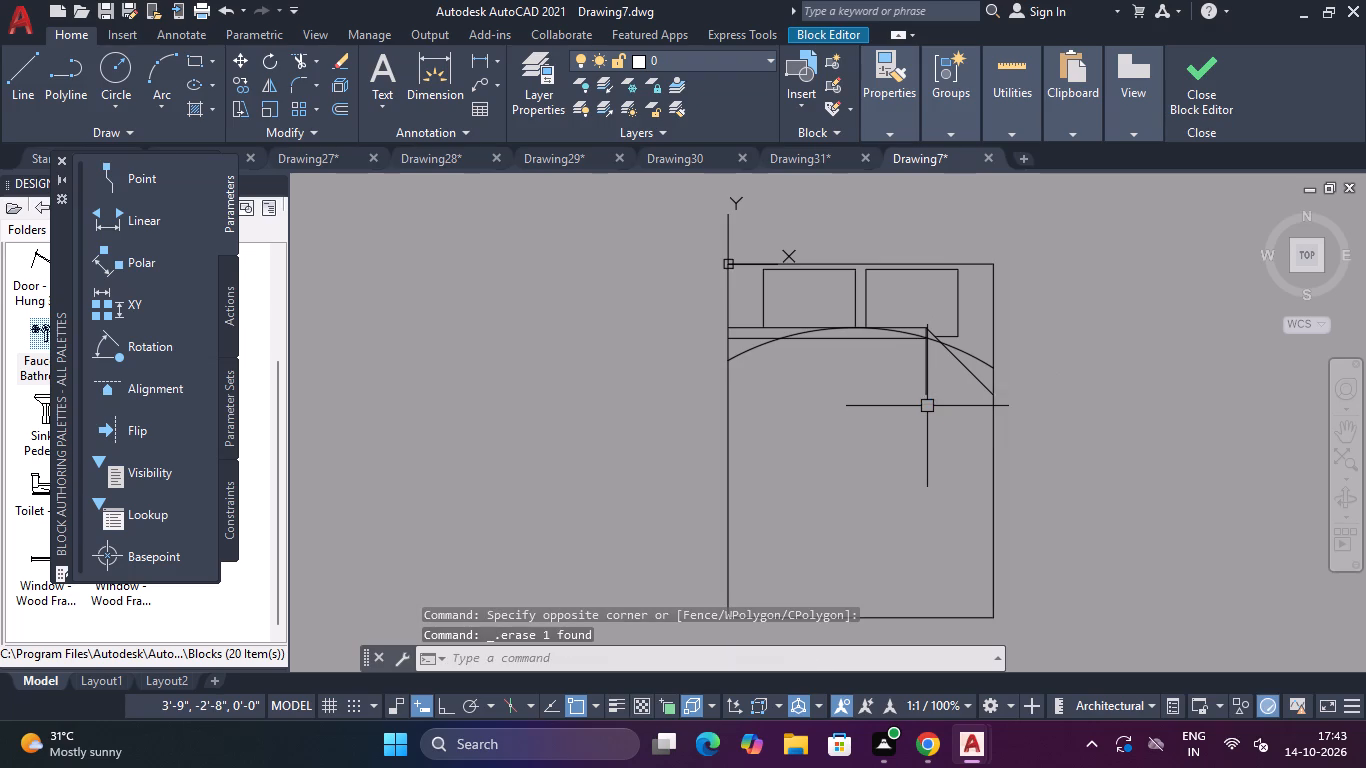
click(939, 382)
click(923, 383)
key(Delete)
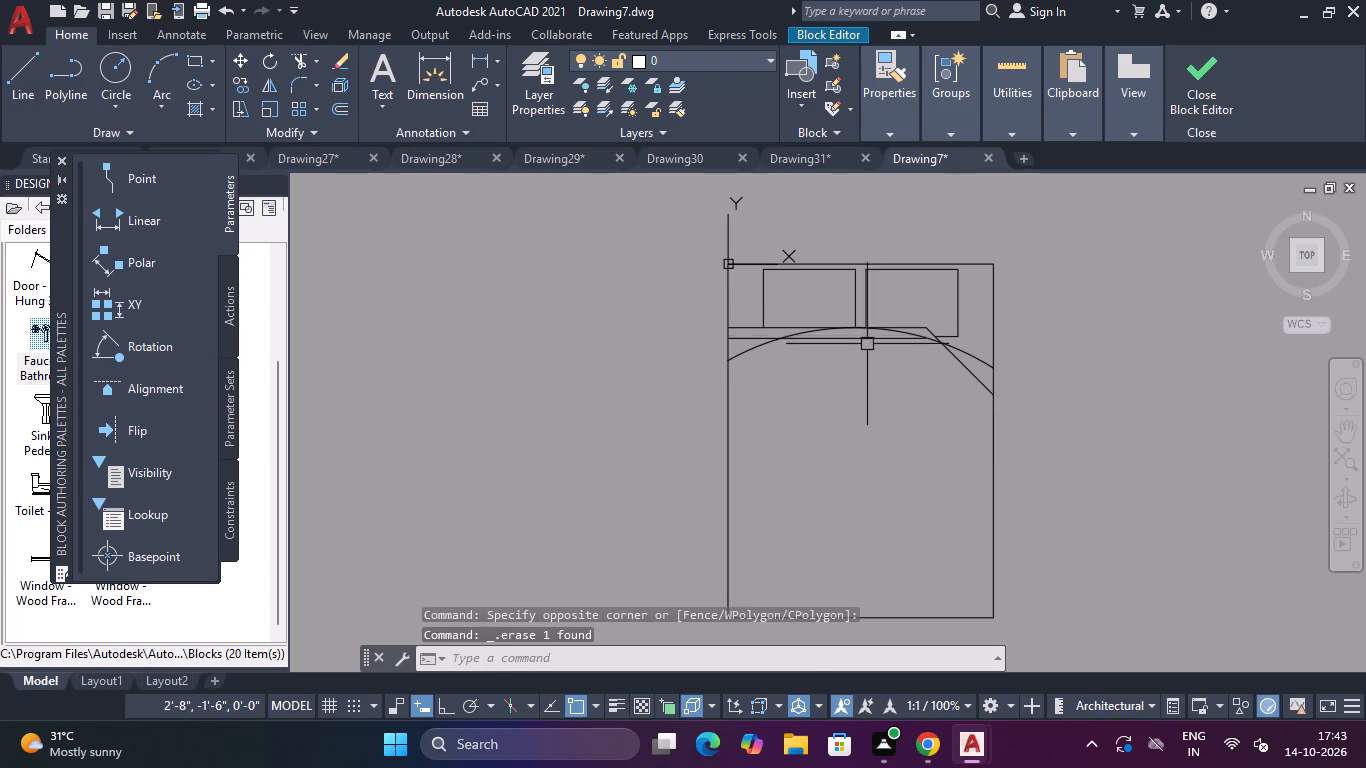
scroll(866, 345, up, 2)
click(851, 324)
key(Delete)
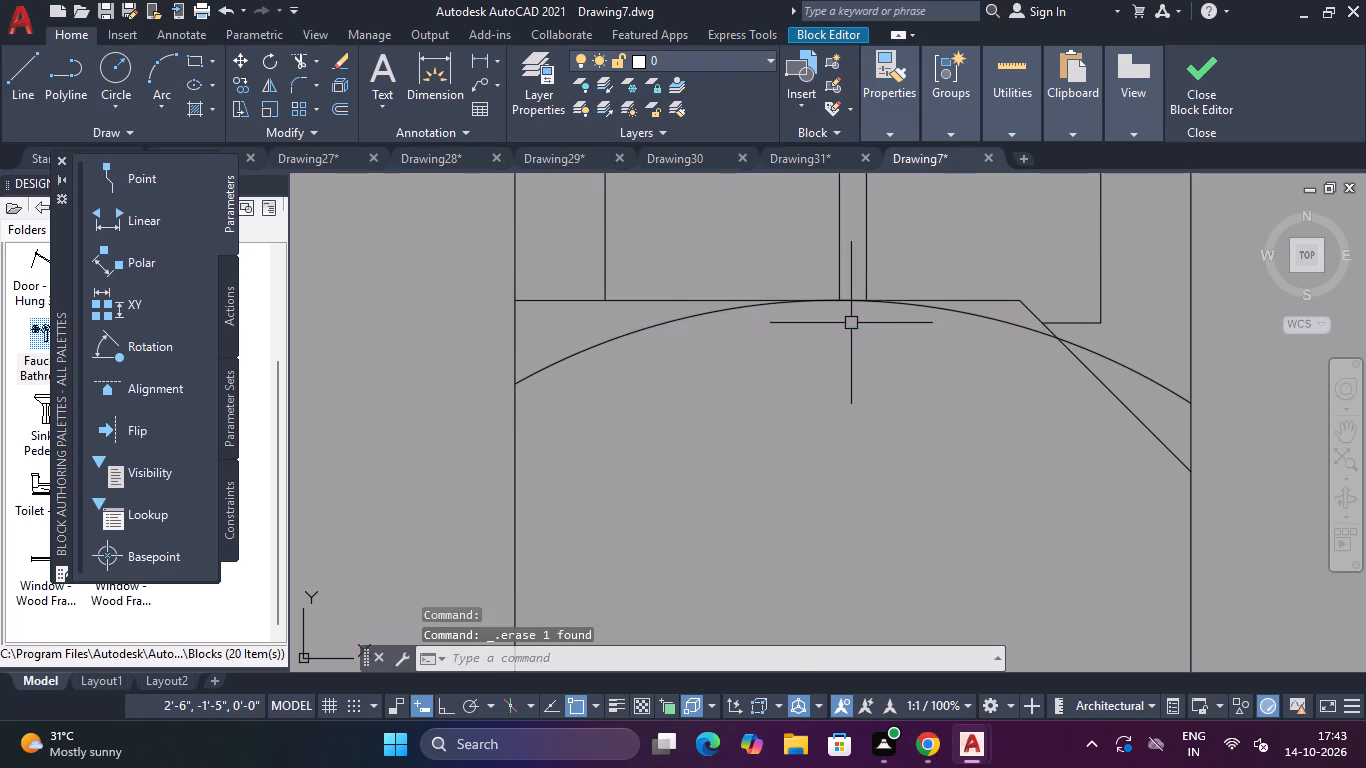
click(540, 298)
key(Delete)
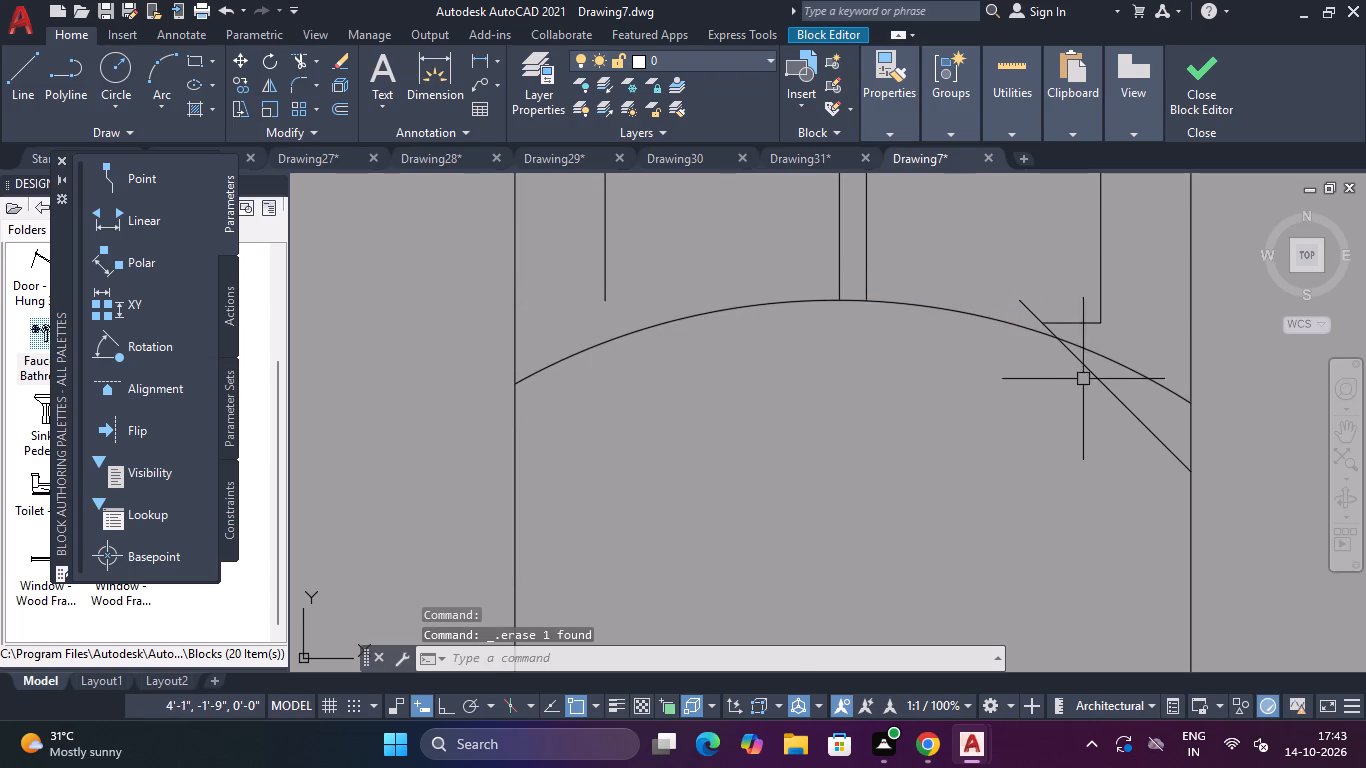
click(1101, 382)
key(Delete)
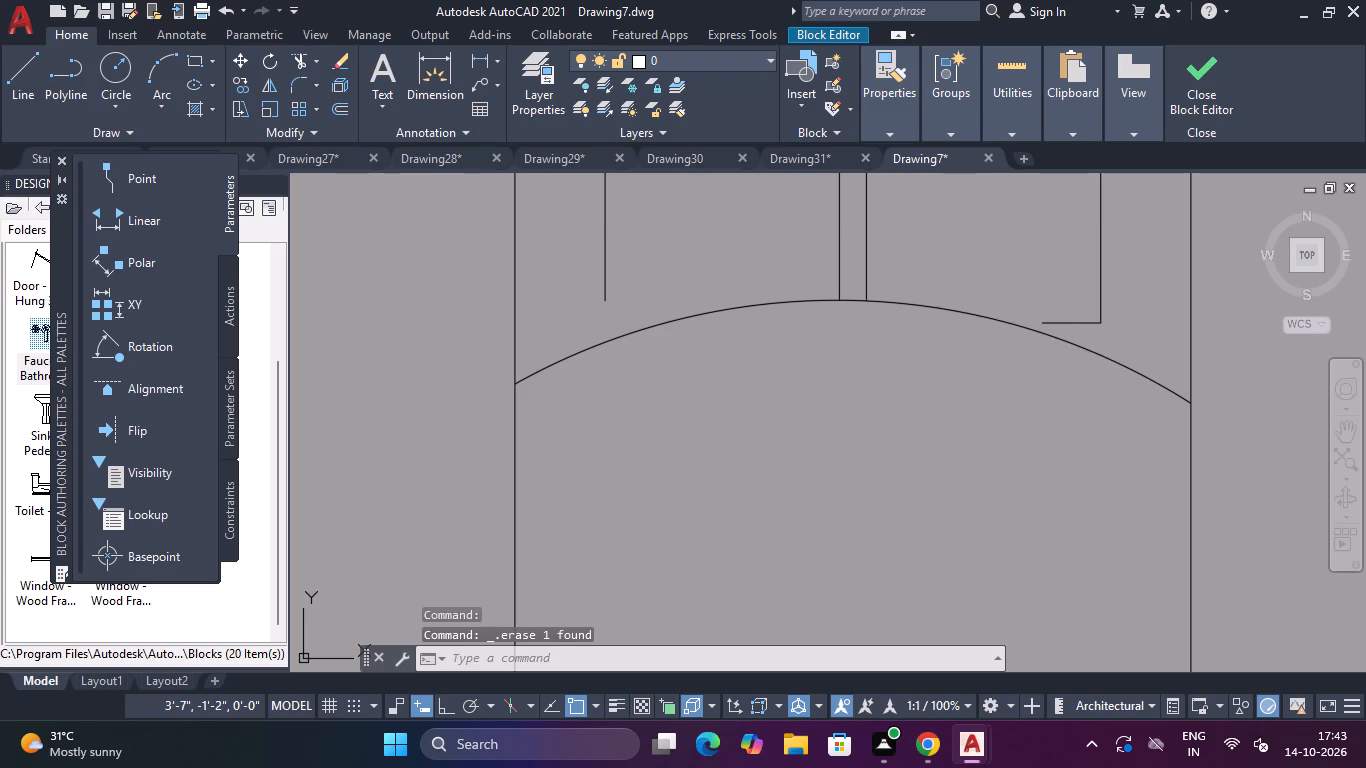
Move the blanket arc straight up along the bed's side edge so it crosses the lower ends of the pillow sides.
click(996, 299)
click(975, 325)
text(M)
key(space)
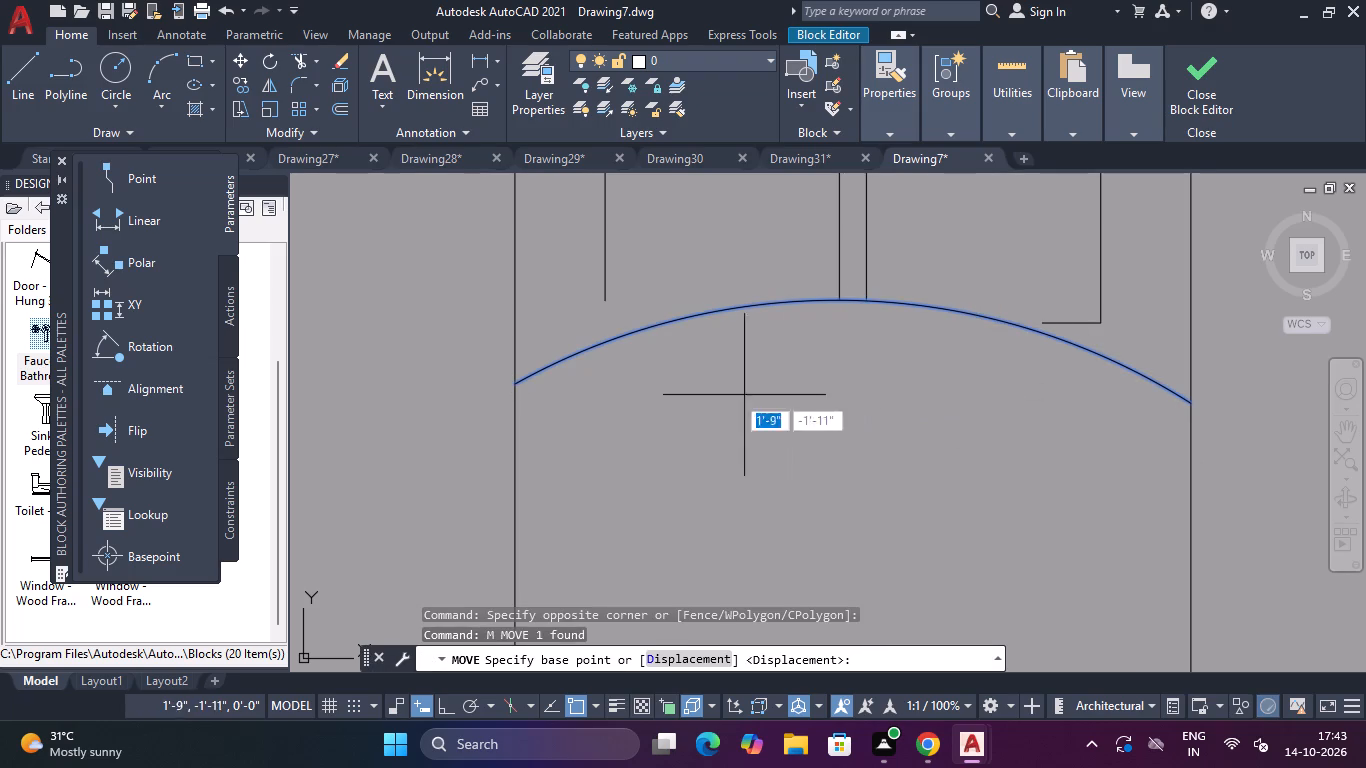
click(515, 380)
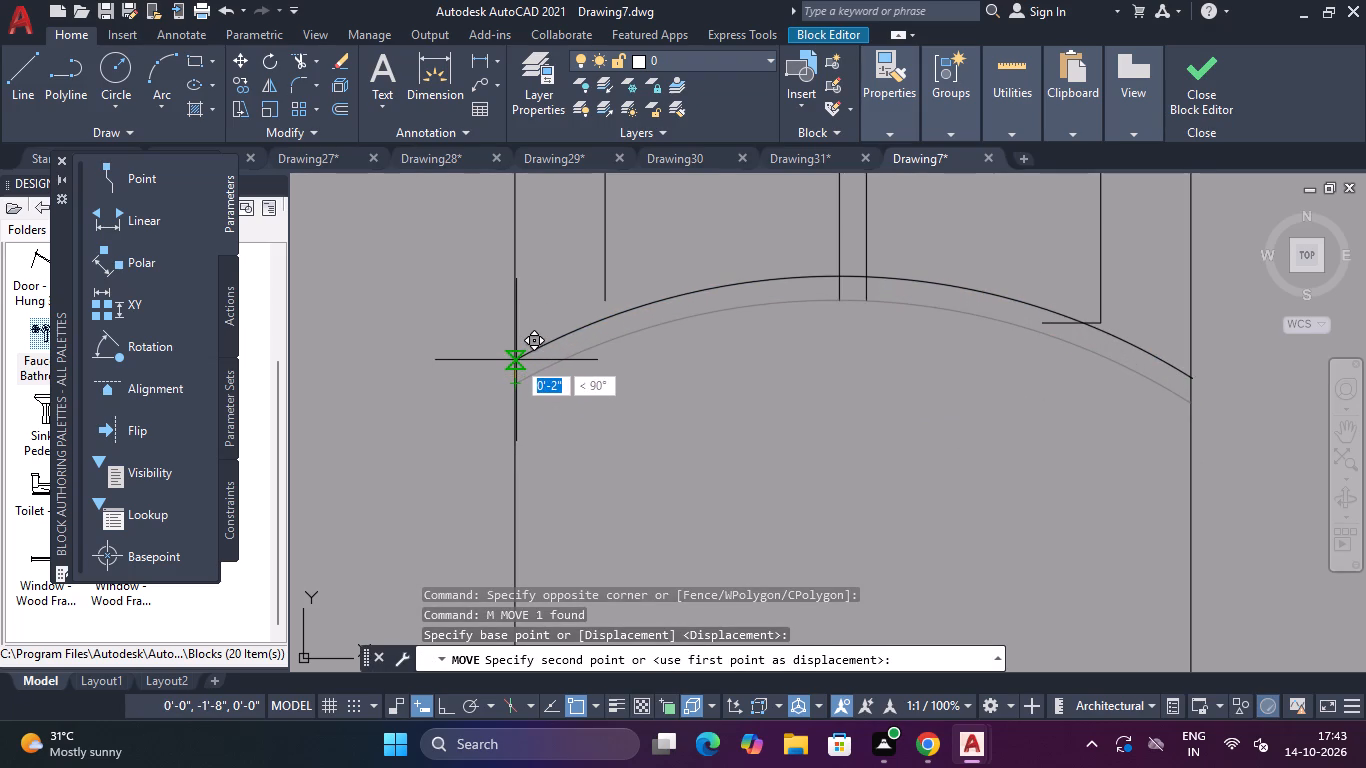
click(511, 343)
key(Escape)
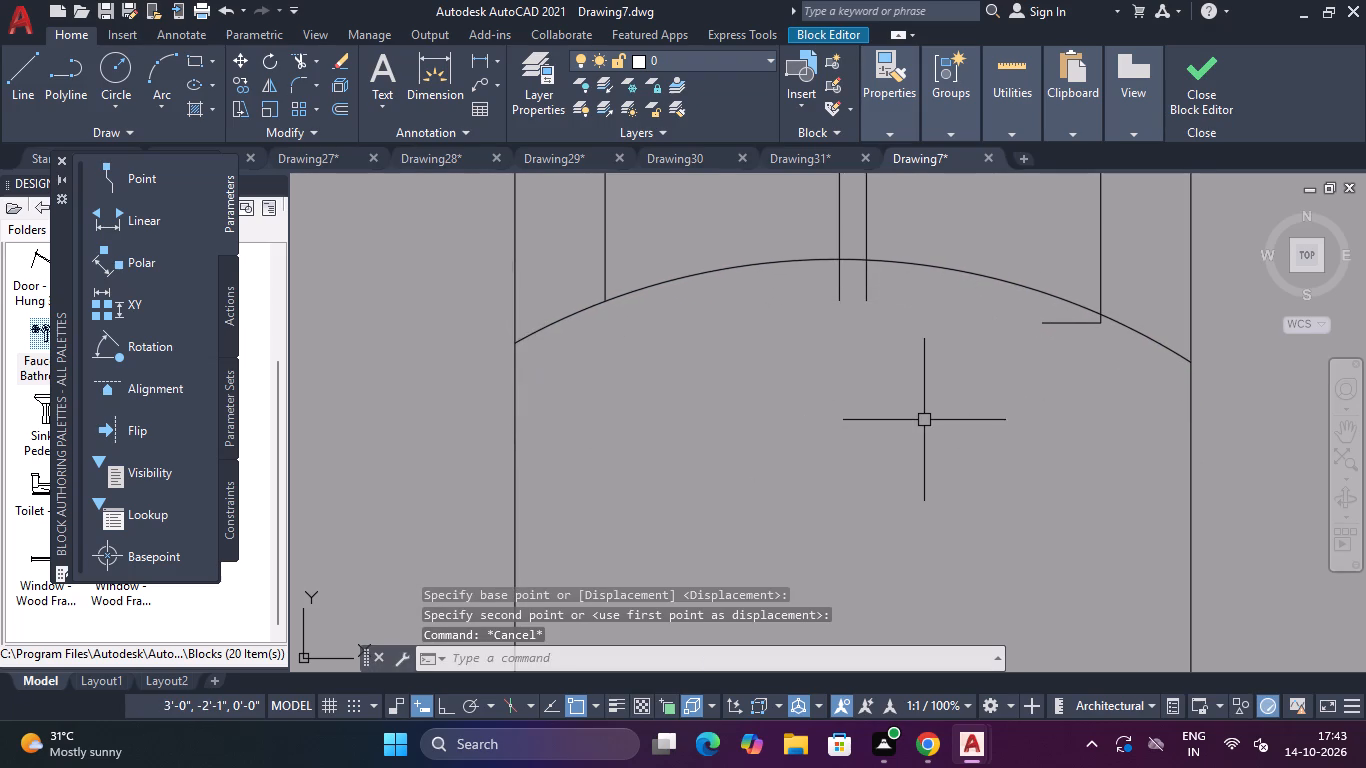
Draw a nearly horizontal line from the arc's left end across the bed to a point beyond its right edge.
text(L)
key(space)
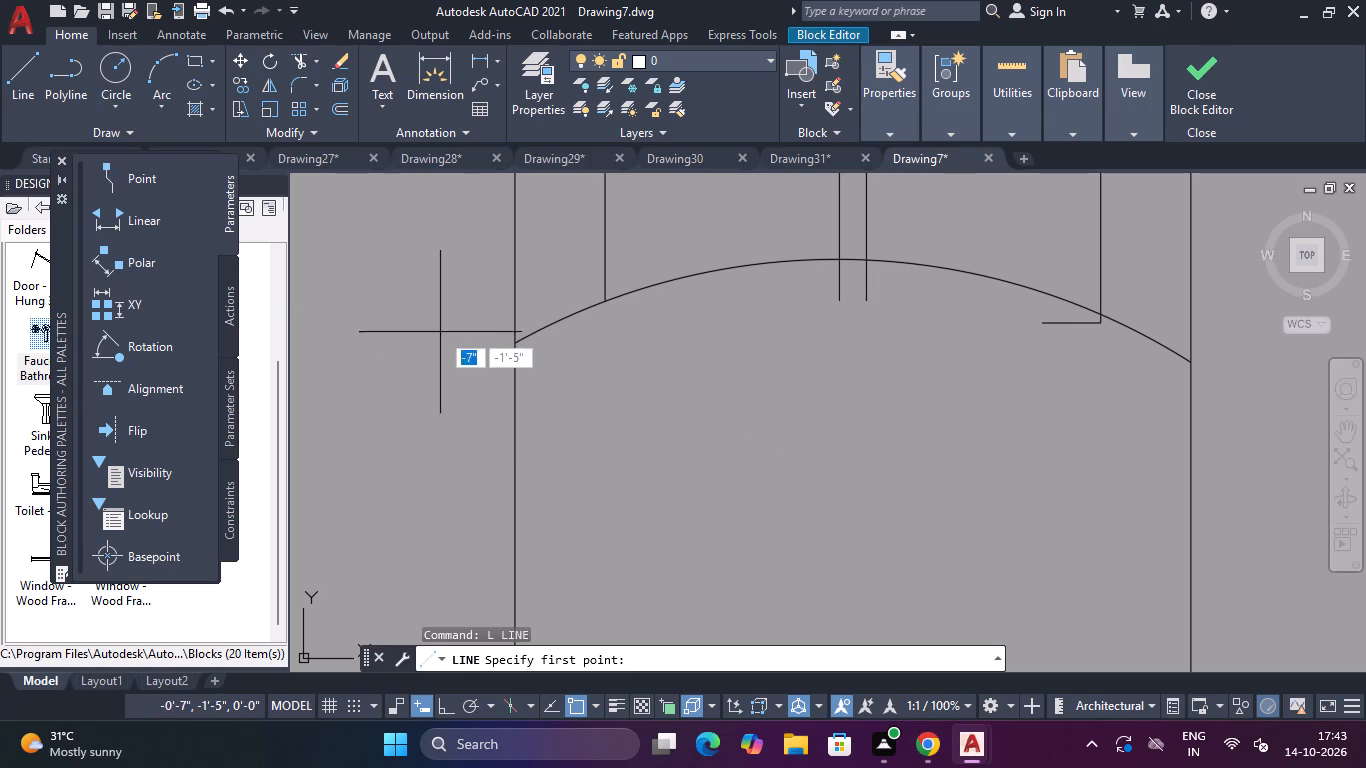
click(518, 345)
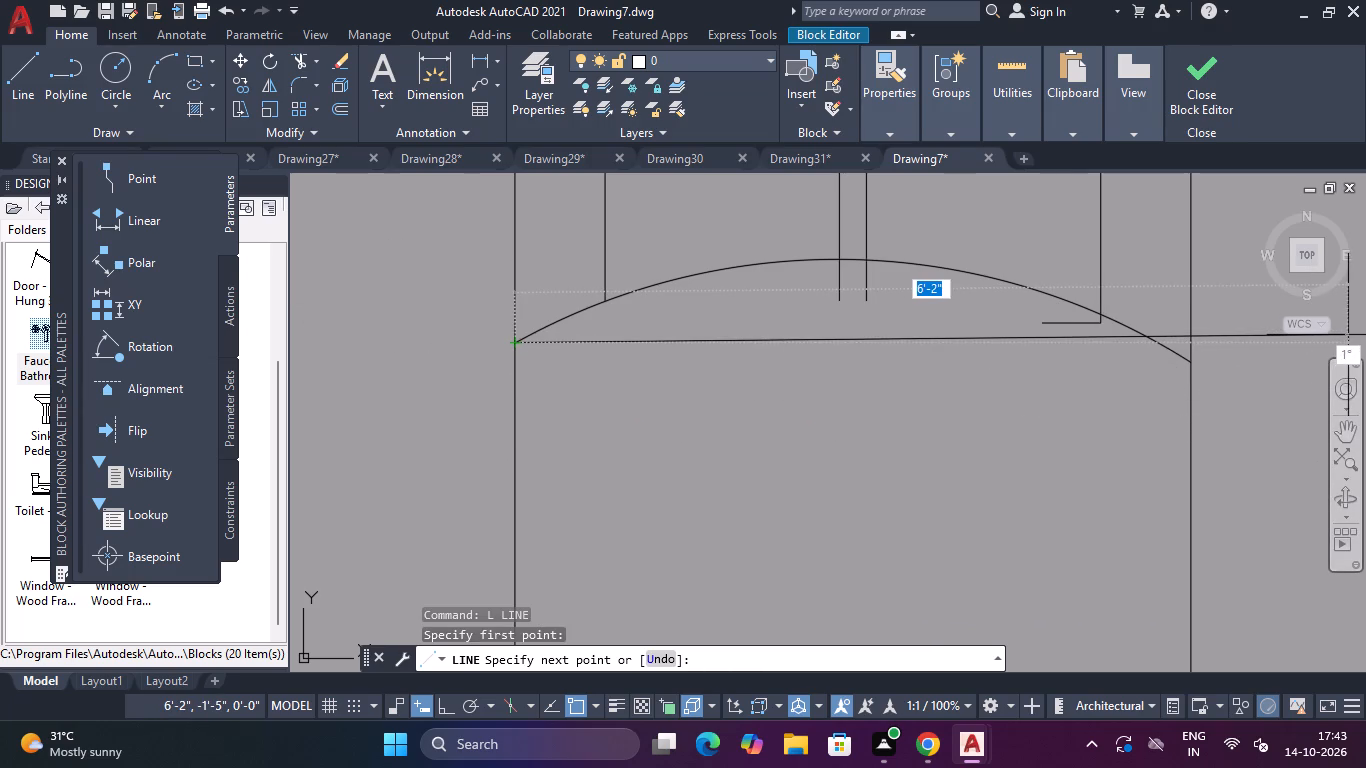
scroll(1359, 339, down, 2)
scroll(1350, 345, up, 2)
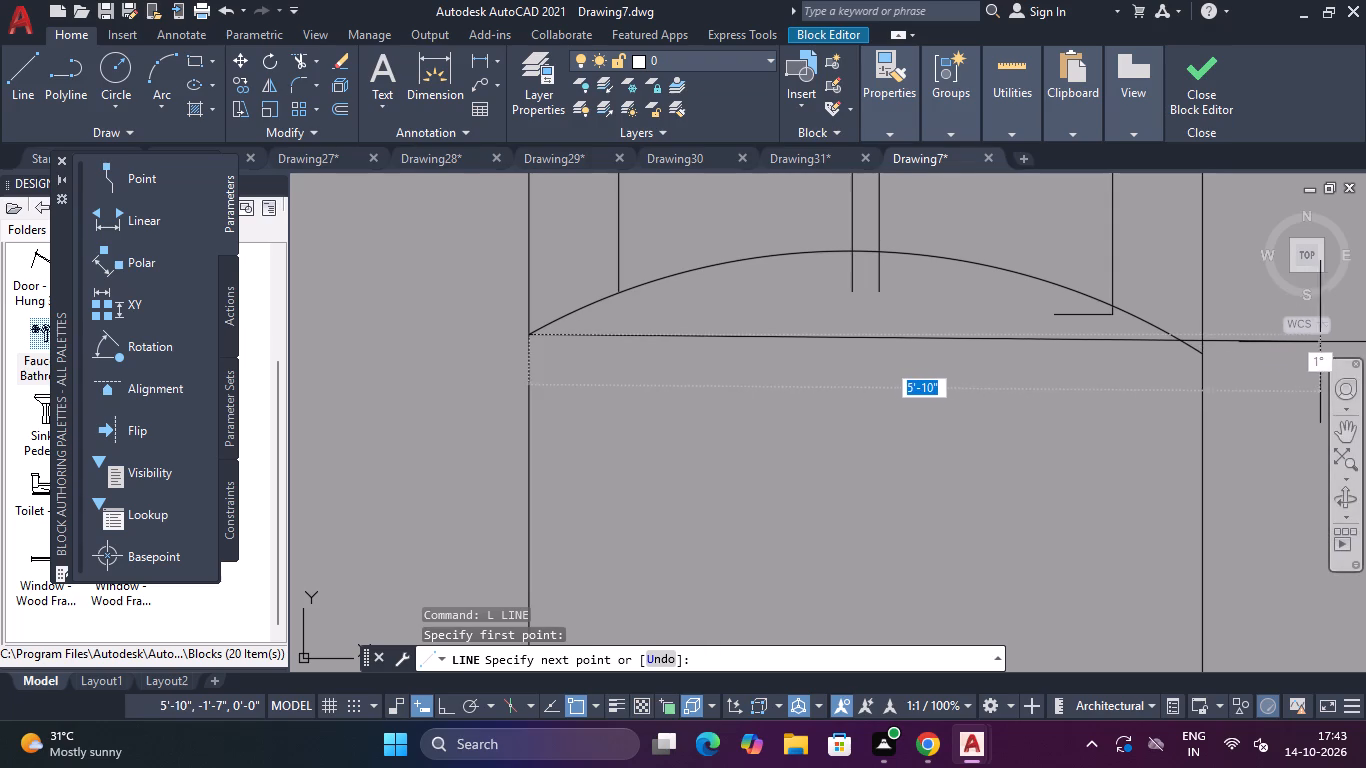
click(1365, 337)
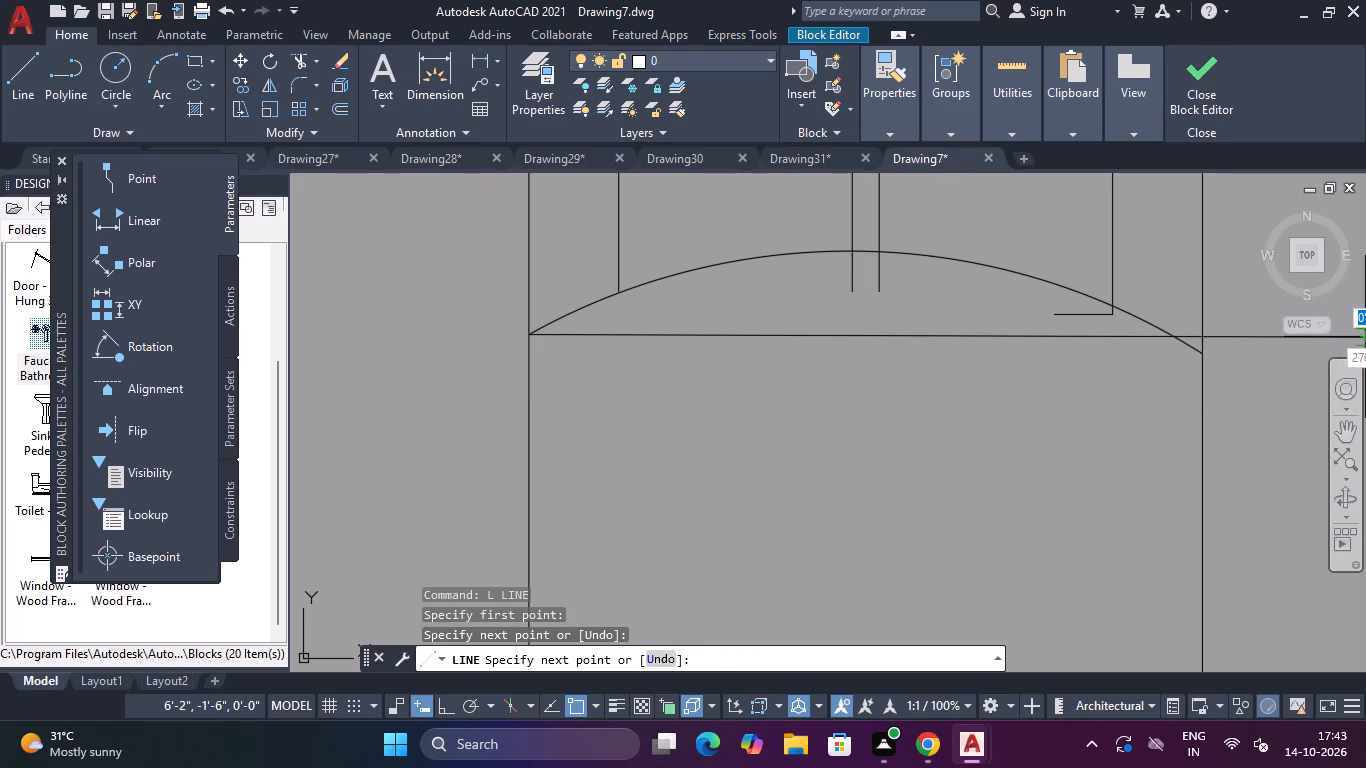
key(Escape)
Trim the arc's tail below the new line and the line's overhang beyond the bed's right edge.
text(TR)
key(space)
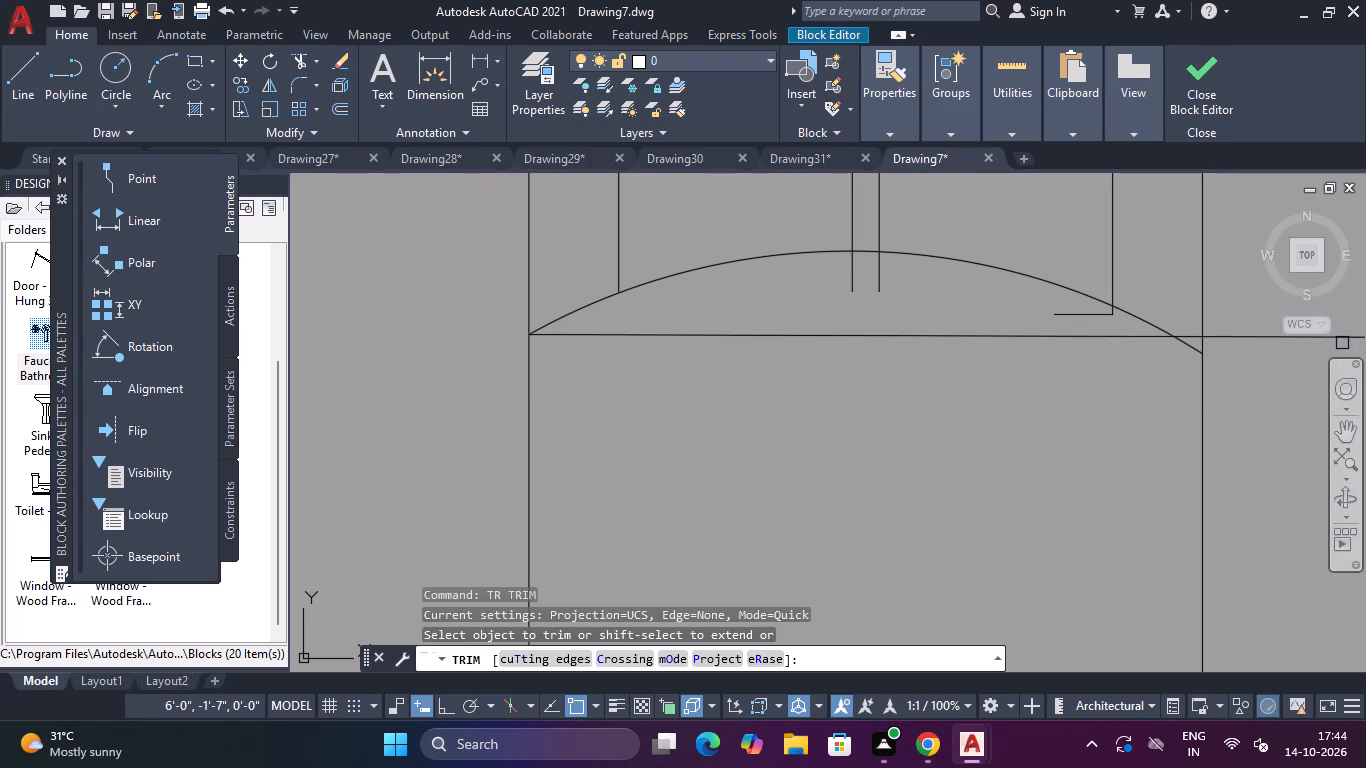
scroll(1184, 350, up, 2)
click(1192, 336)
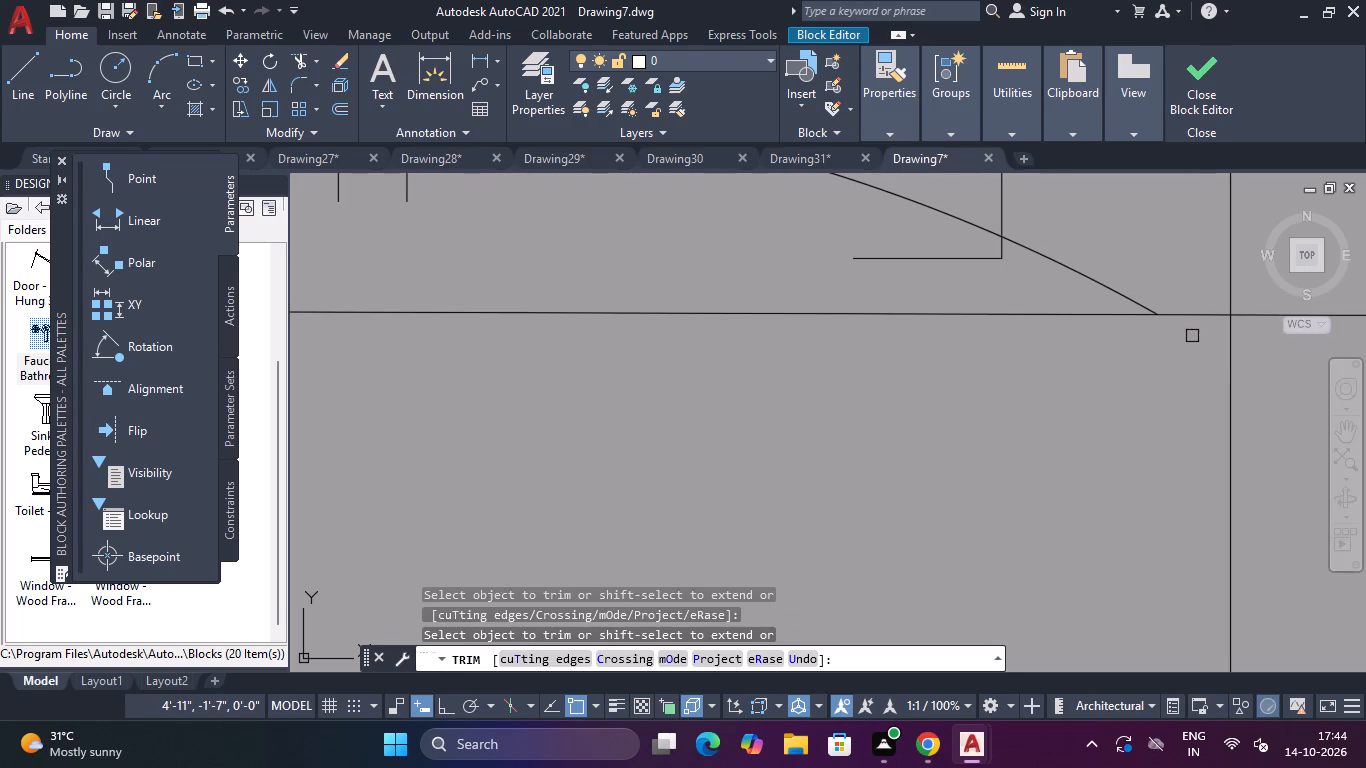
scroll(1196, 335, down, 6)
click(1229, 330)
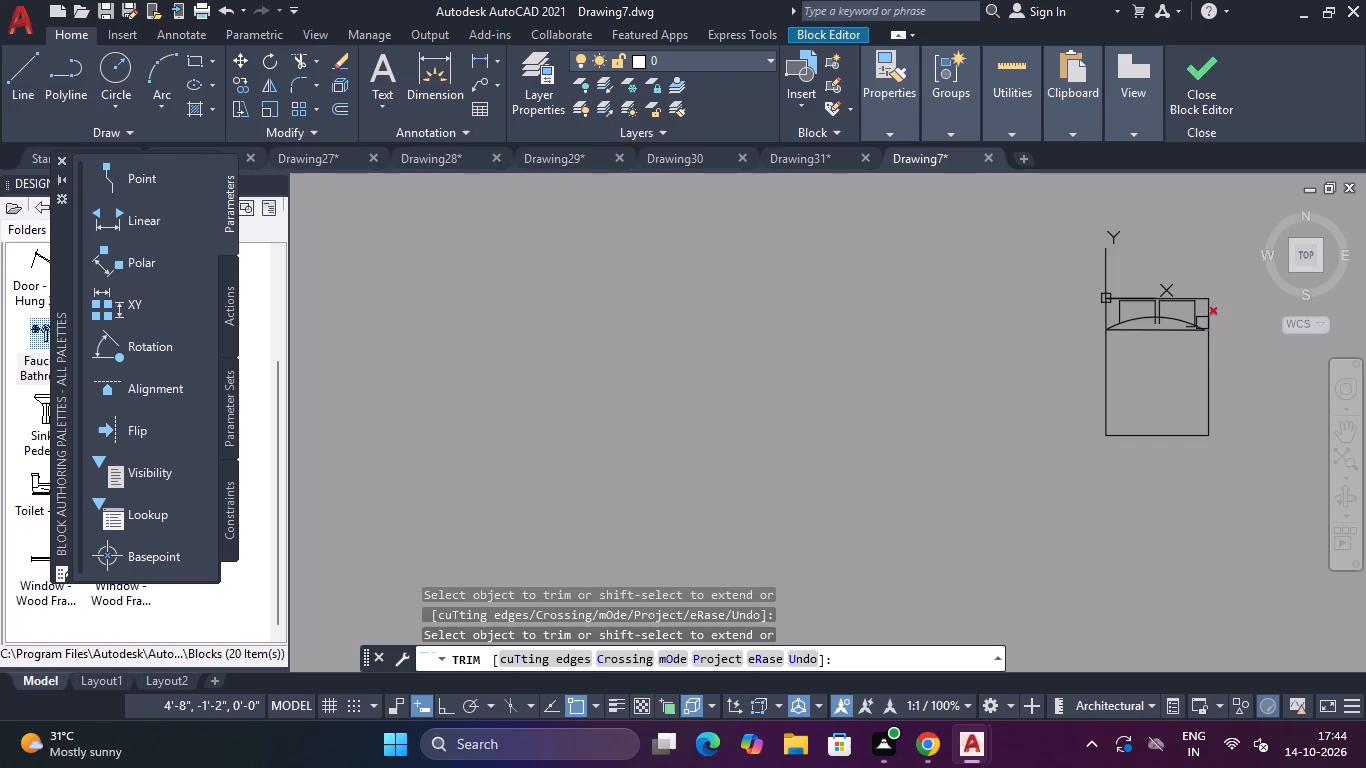
Trim the pillow edges that extend below the arc, including the right pillow's short bottom line.
scroll(1179, 316, up, 3)
click(1104, 327)
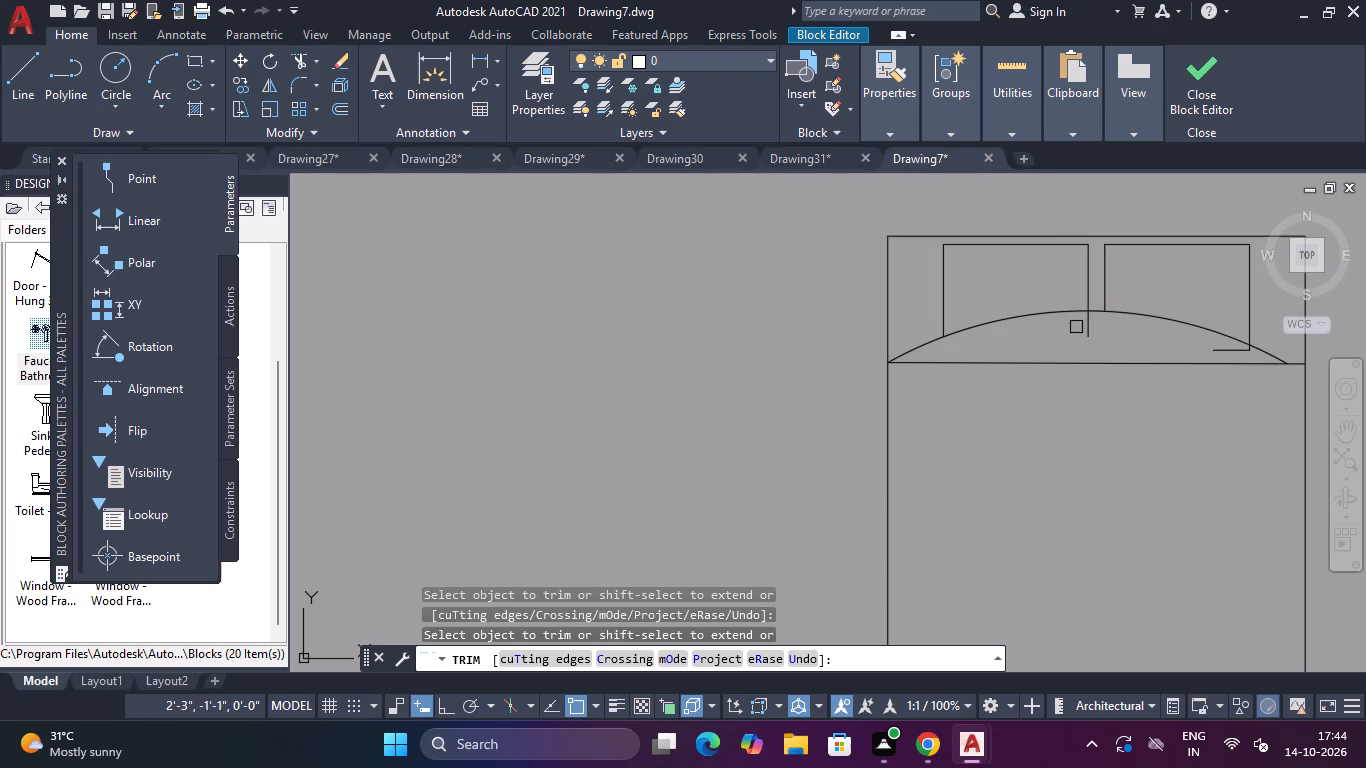
click(1092, 328)
click(1225, 354)
scroll(1231, 351, up, 2)
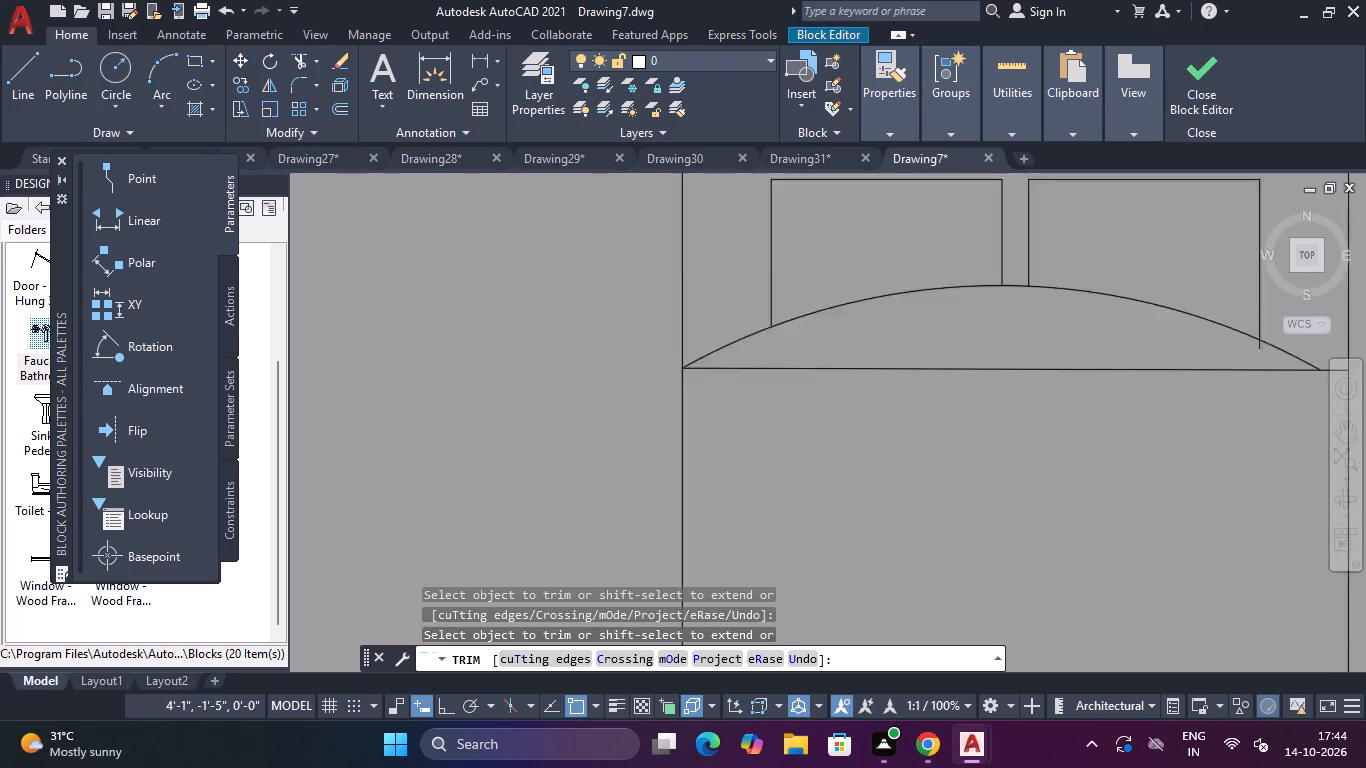
scroll(1231, 351, up, 2)
scroll(1240, 350, down, 4)
scroll(1284, 339, up, 3)
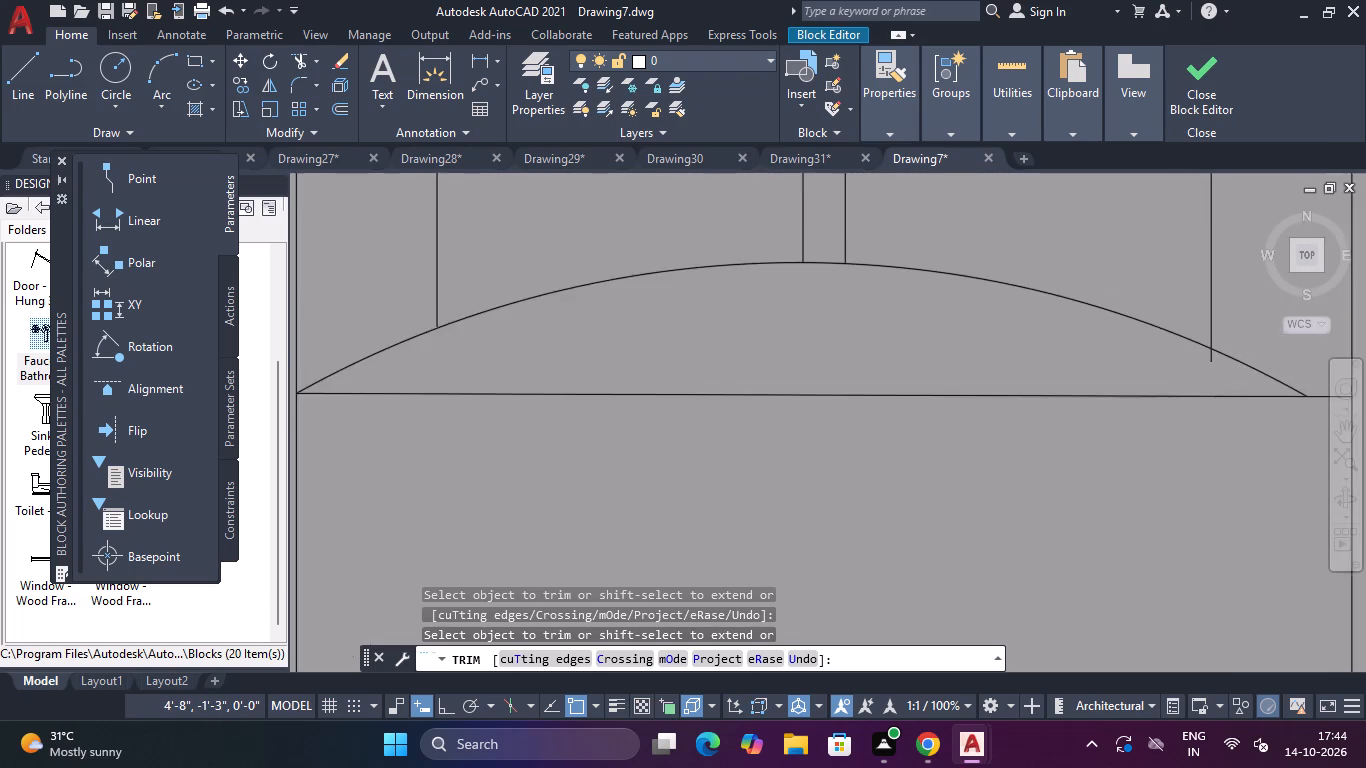
click(1167, 373)
scroll(1166, 372, down, 3)
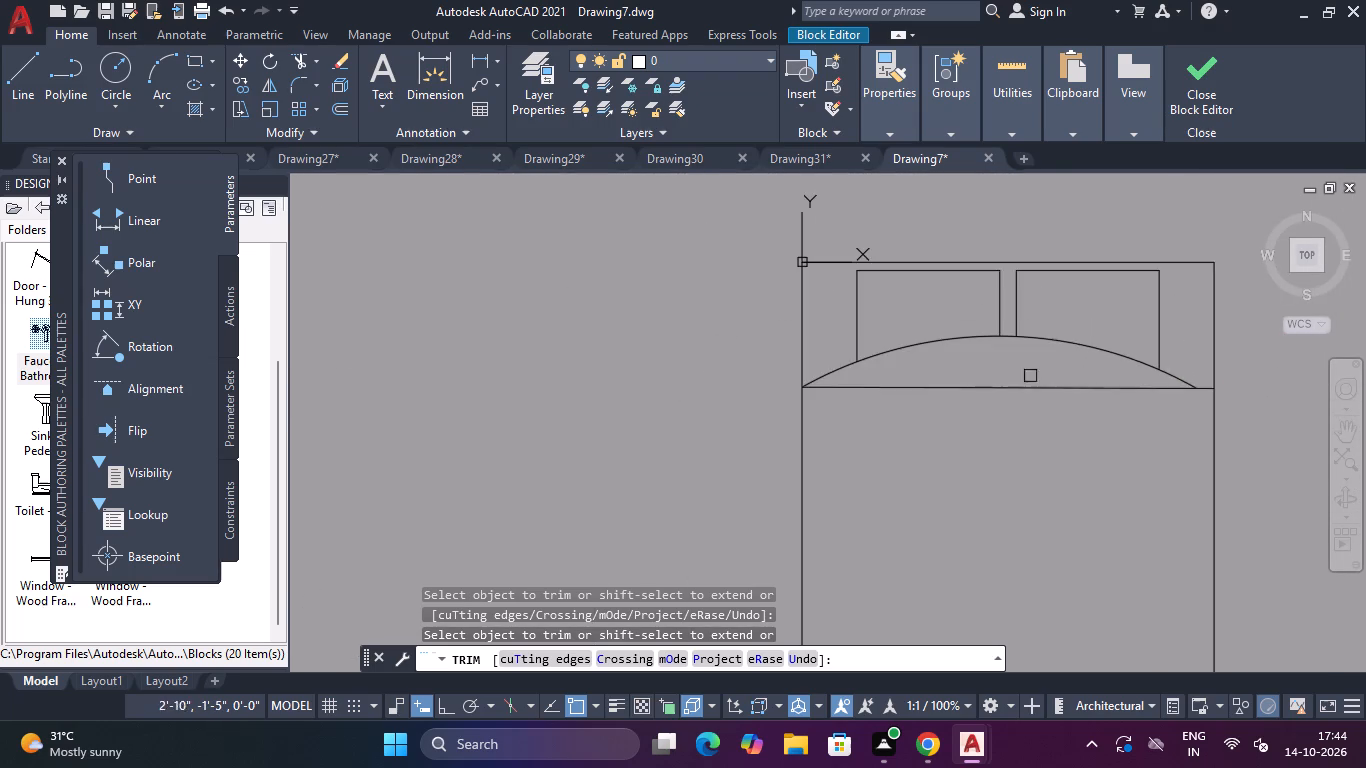
scroll(967, 376, down, 2)
scroll(975, 481, down, 1)
key(Escape)
key(Escape)
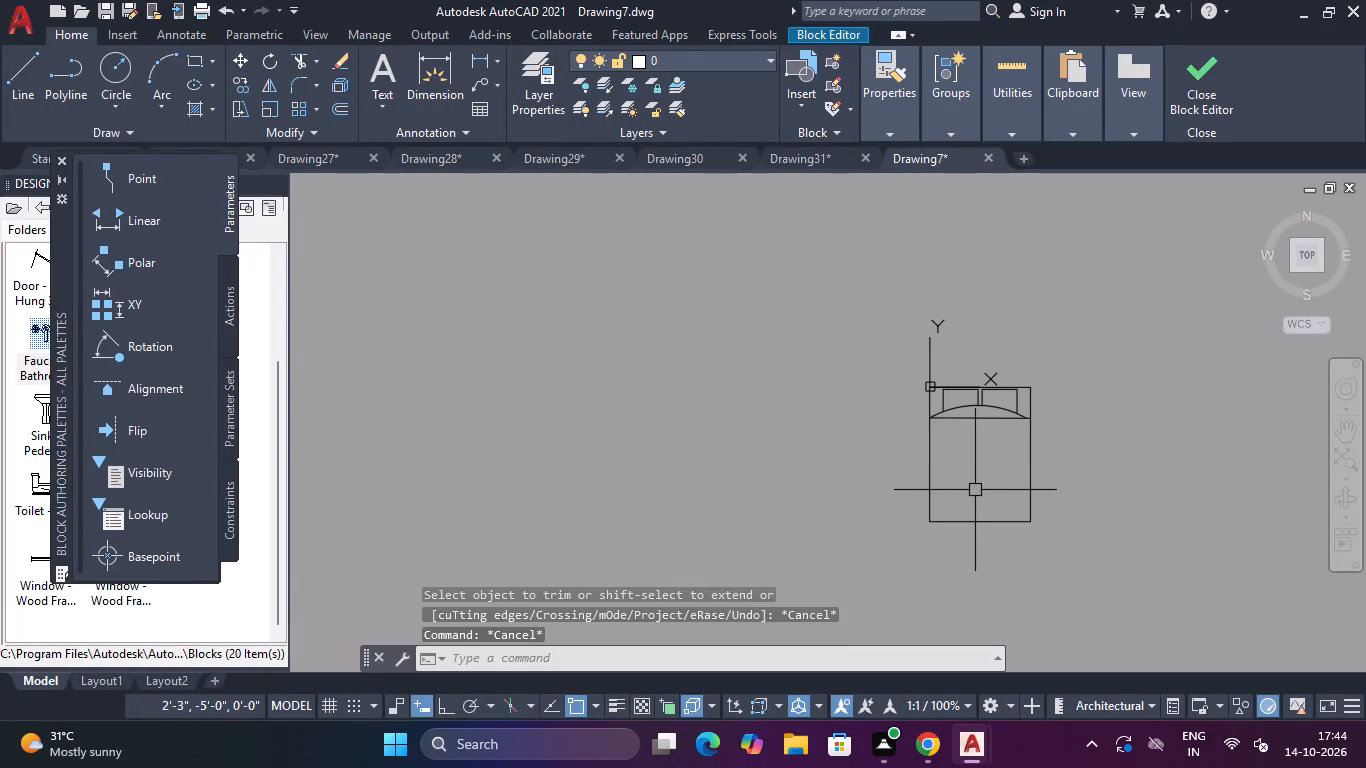
Draw a horizontal line between the bed's side edges near its foot, about 6'-0" below the head edge.
key(l)
key(space)
scroll(955, 511, up, 1)
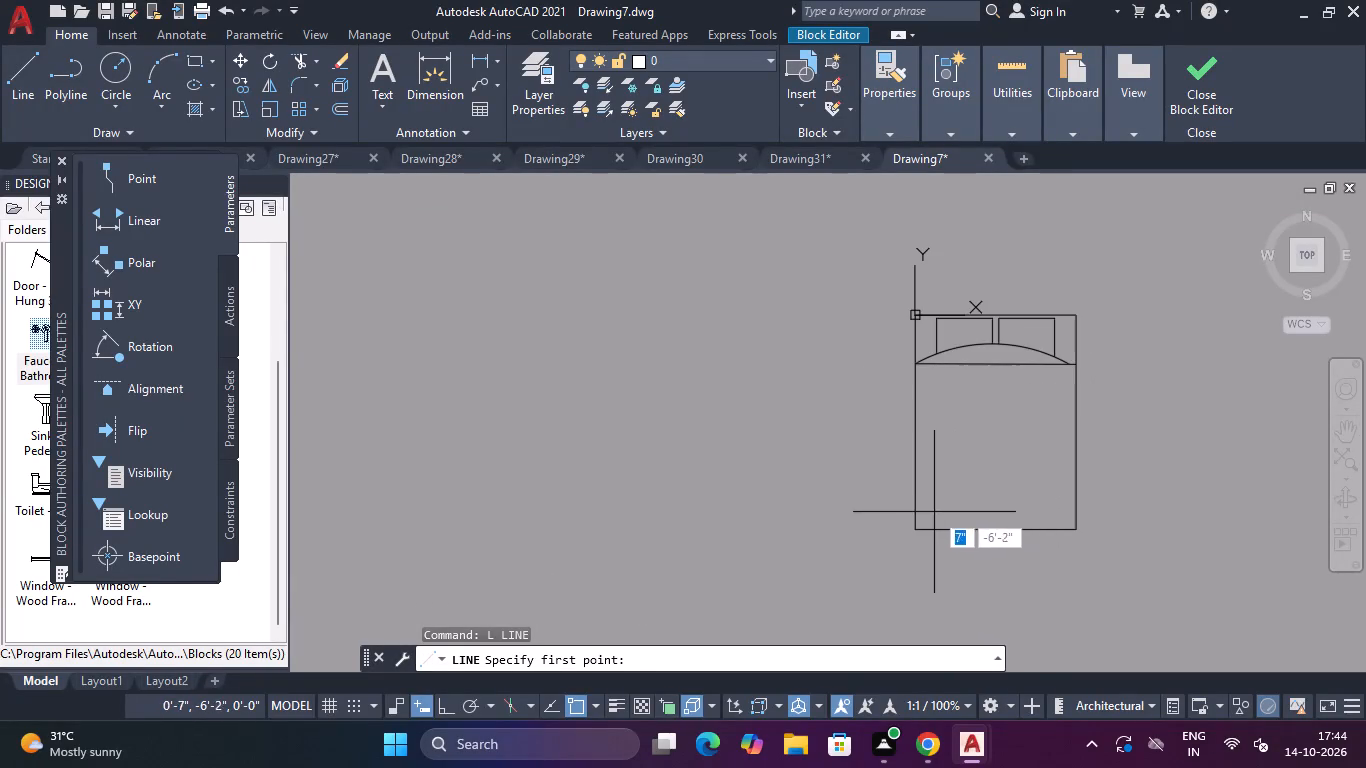
click(913, 507)
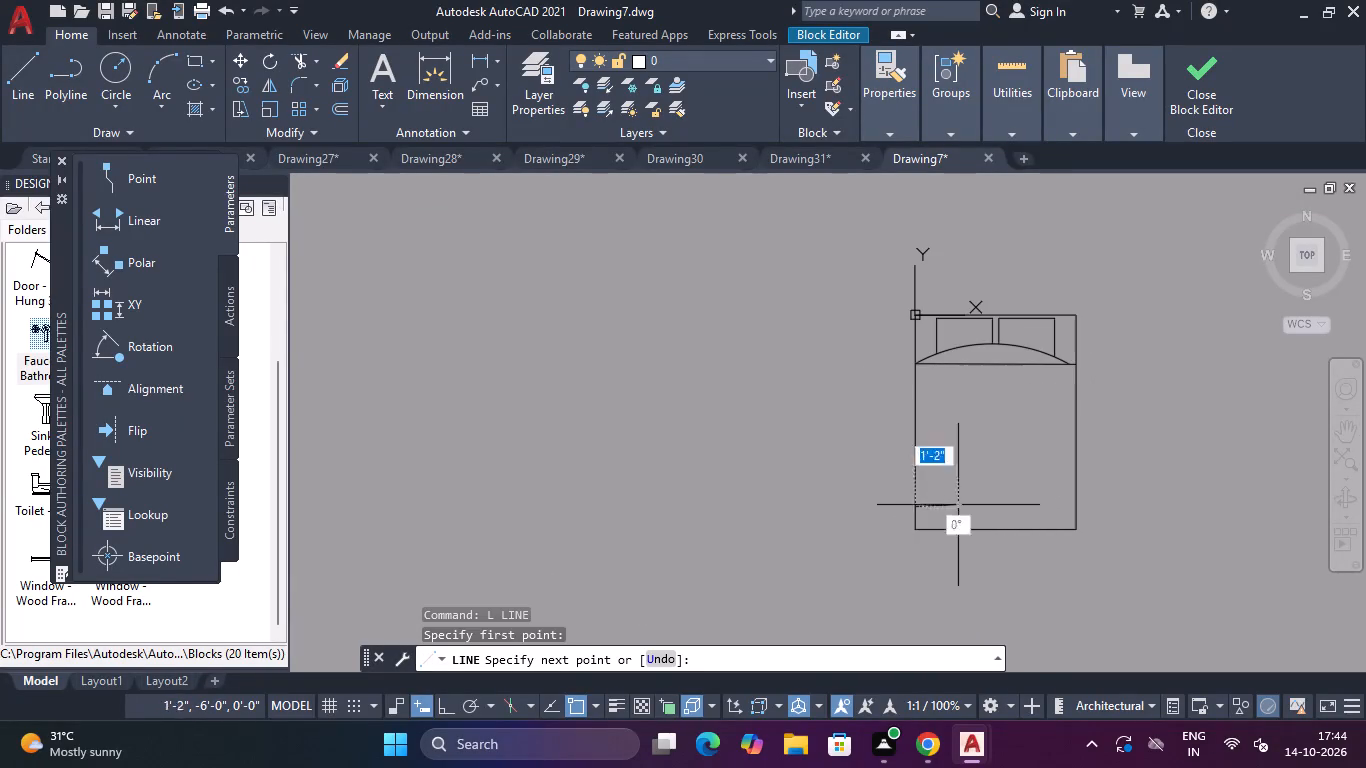
click(1080, 508)
key(Escape)
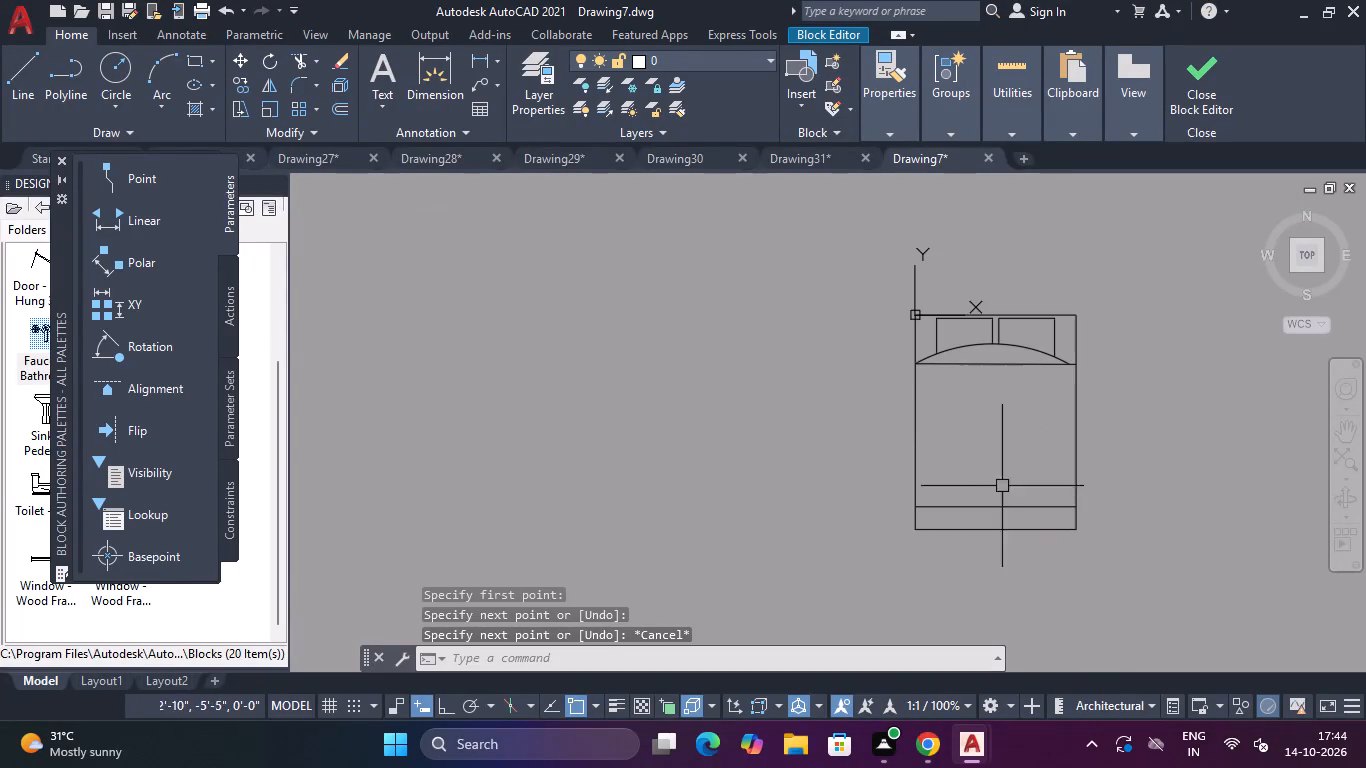
Offset the line near the bed's foot upward twice in succession at 2" spacing.
text(O)
key(space)
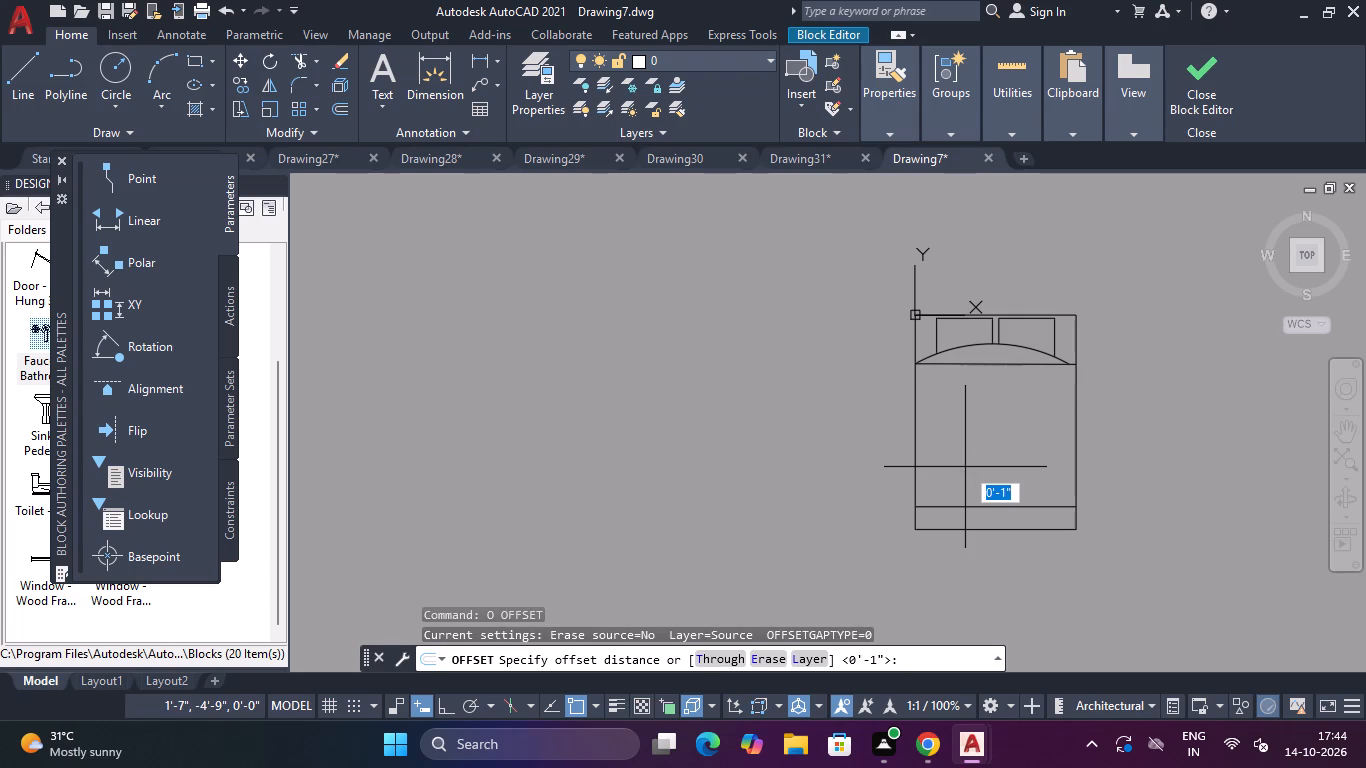
key(2)
key(shift+quotedbl)
key(Return)
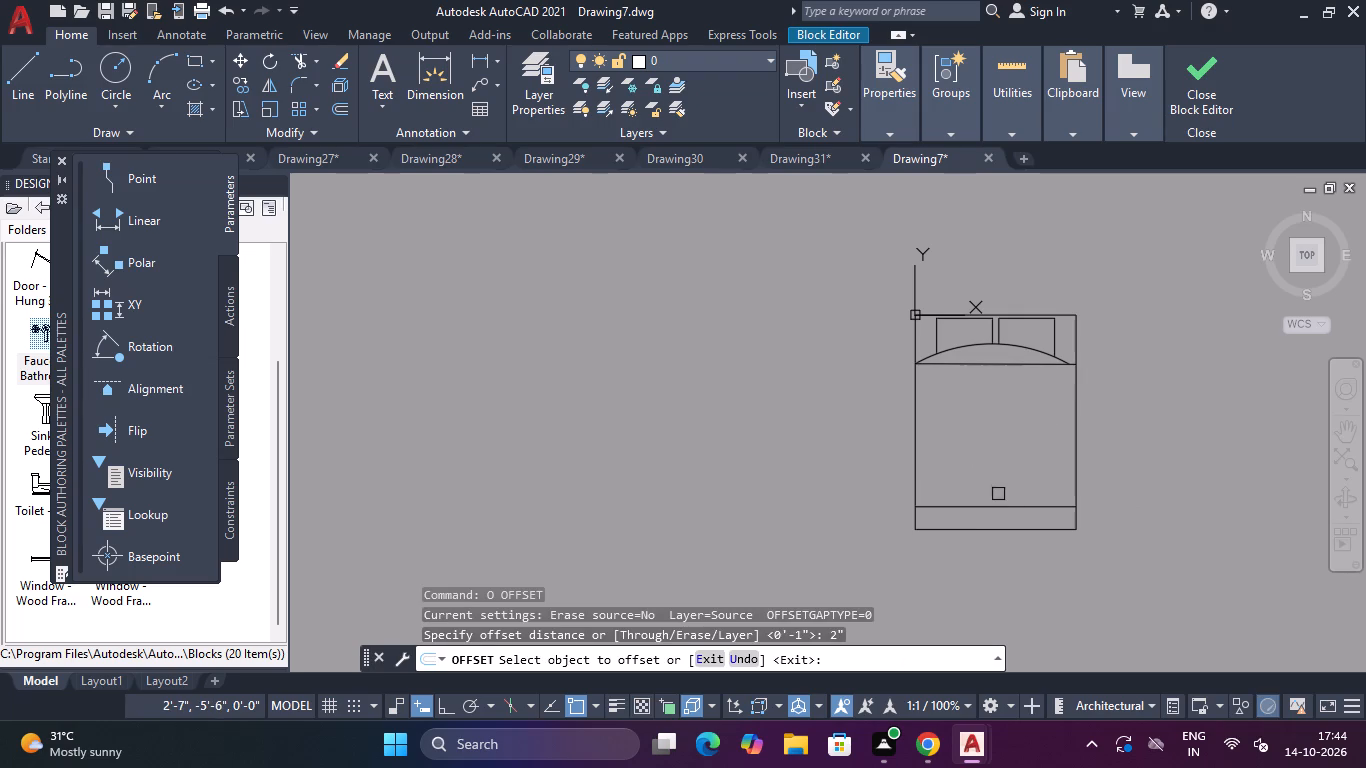
click(1000, 505)
click(989, 454)
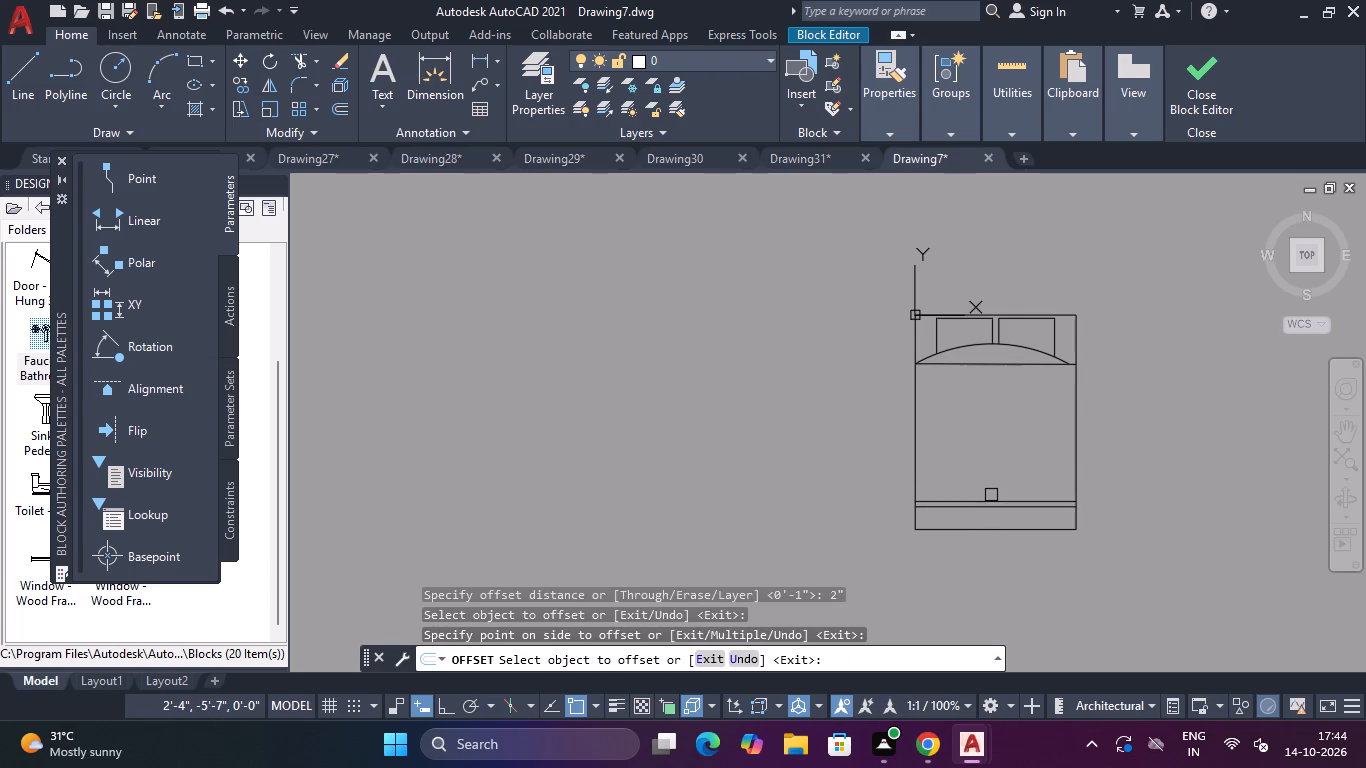
click(992, 497)
click(992, 480)
key(Escape)
key(Escape)
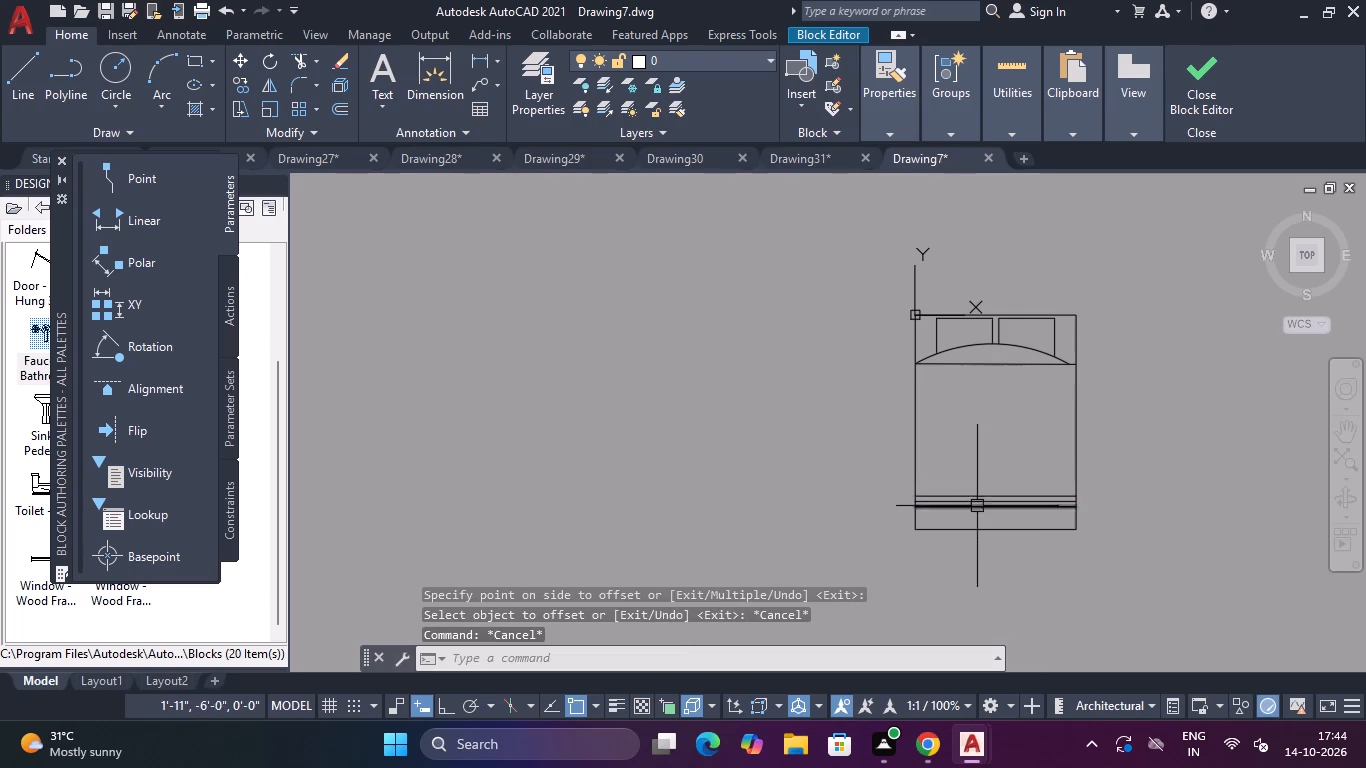
Erase the middle one of the three parallel lines near the bed's foot.
scroll(977, 505, up, 4)
click(989, 485)
click(946, 506)
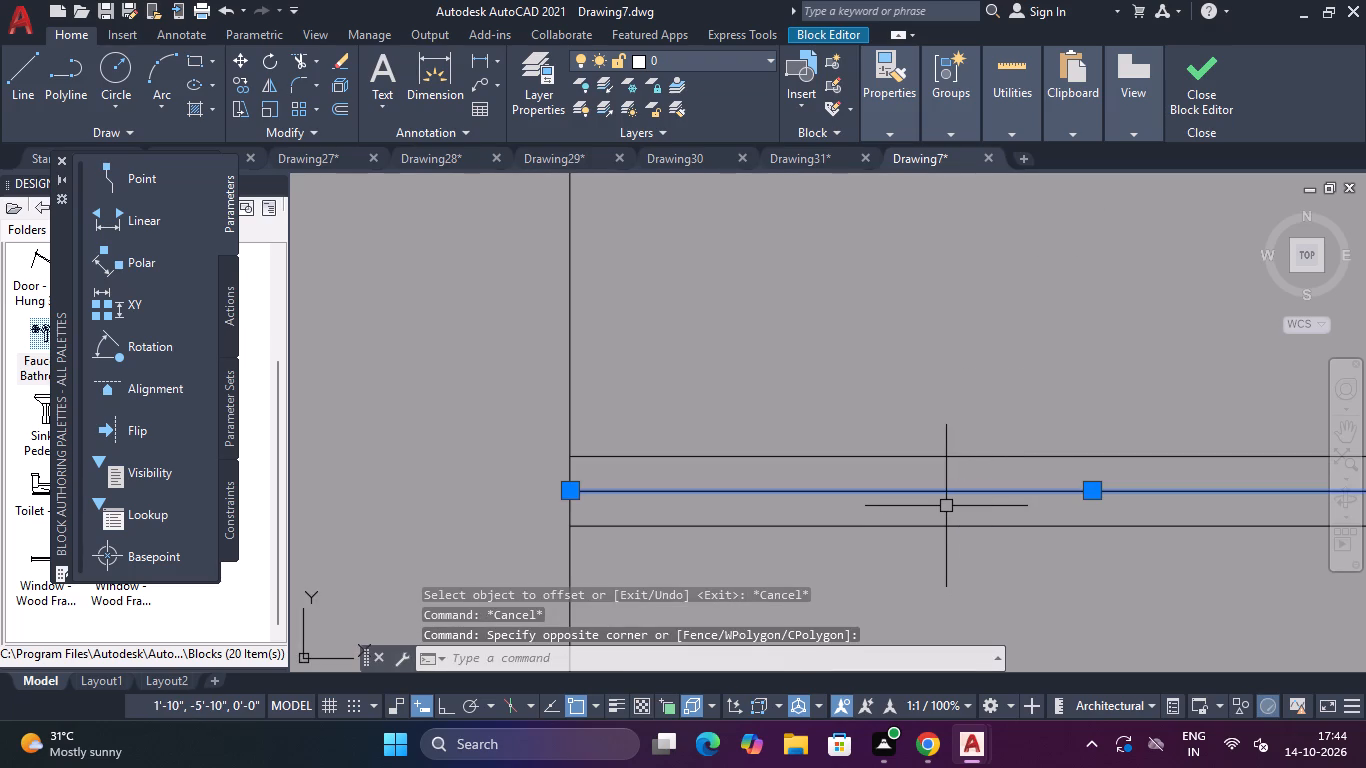
key(Delete)
scroll(976, 462, down, 6)
scroll(976, 459, up, 3)
key(Escape)
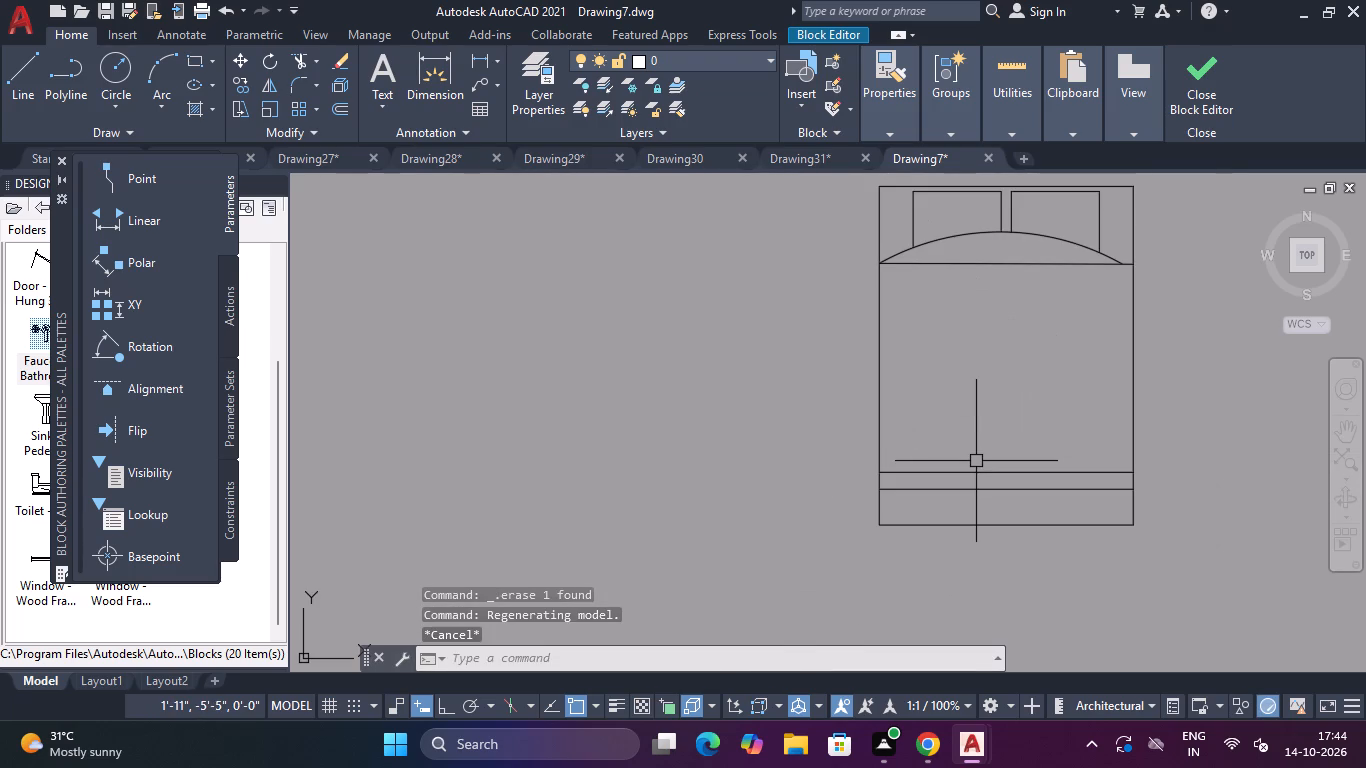
Offset the lower of the two foot lines 2" toward the bed's foot edge.
text(O)
key(space)
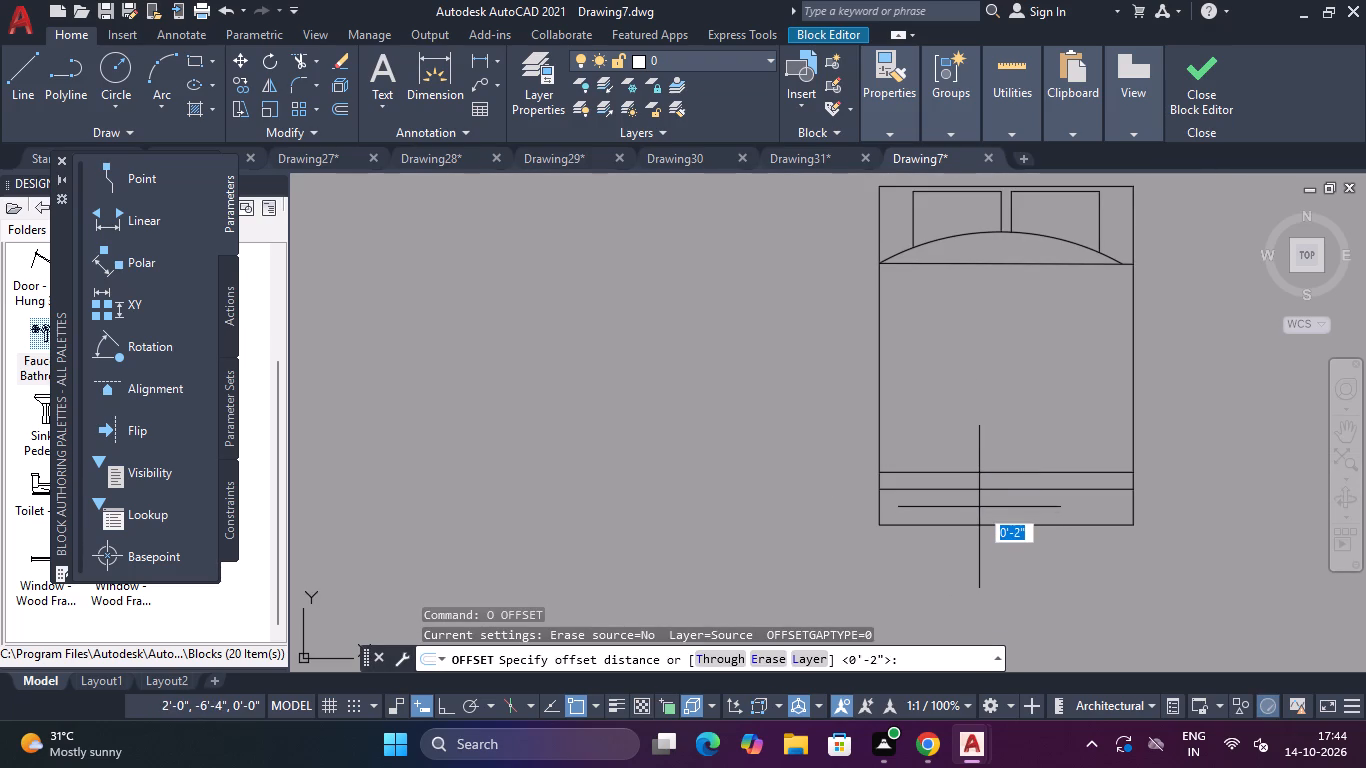
key(space)
click(985, 489)
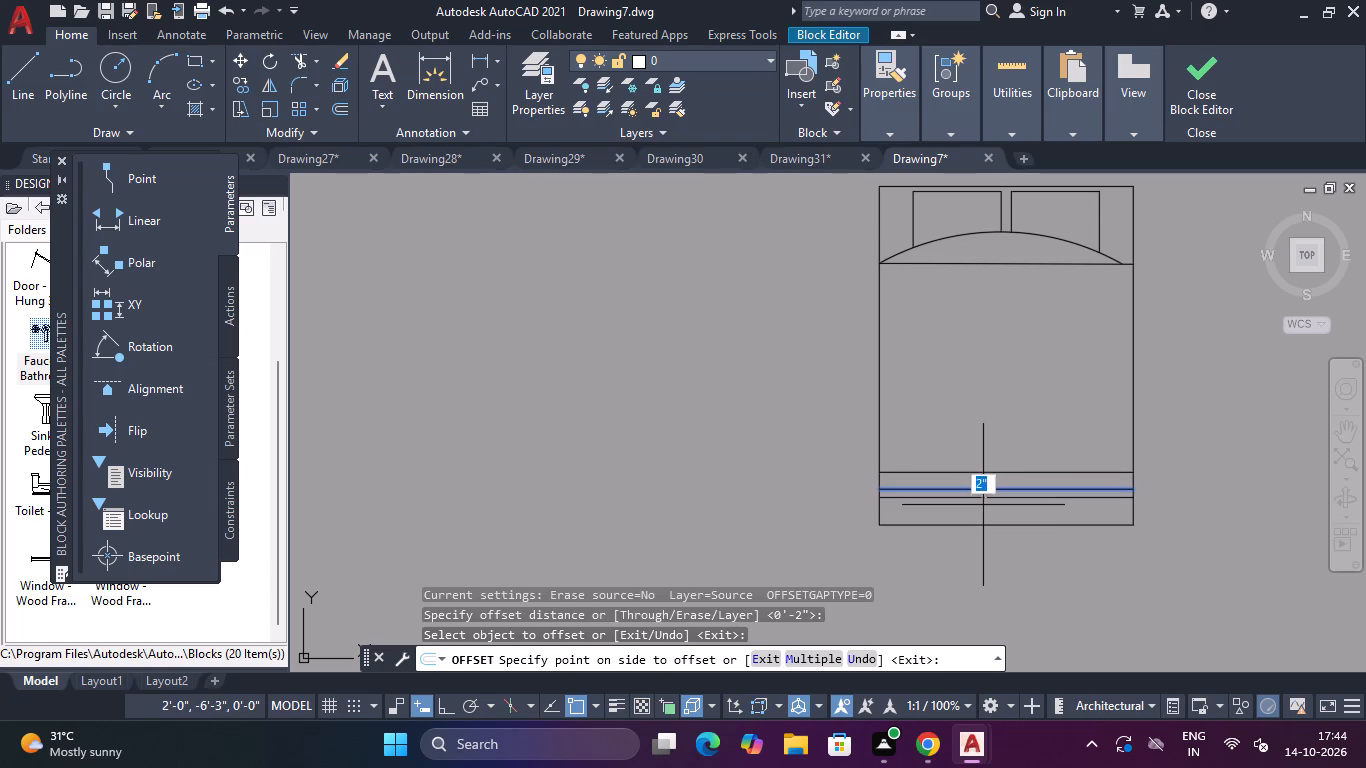
click(983, 502)
key(Escape)
key(Escape)
Fillet both top corners of the left pillow with a 2" radius.
scroll(983, 502, down, 4)
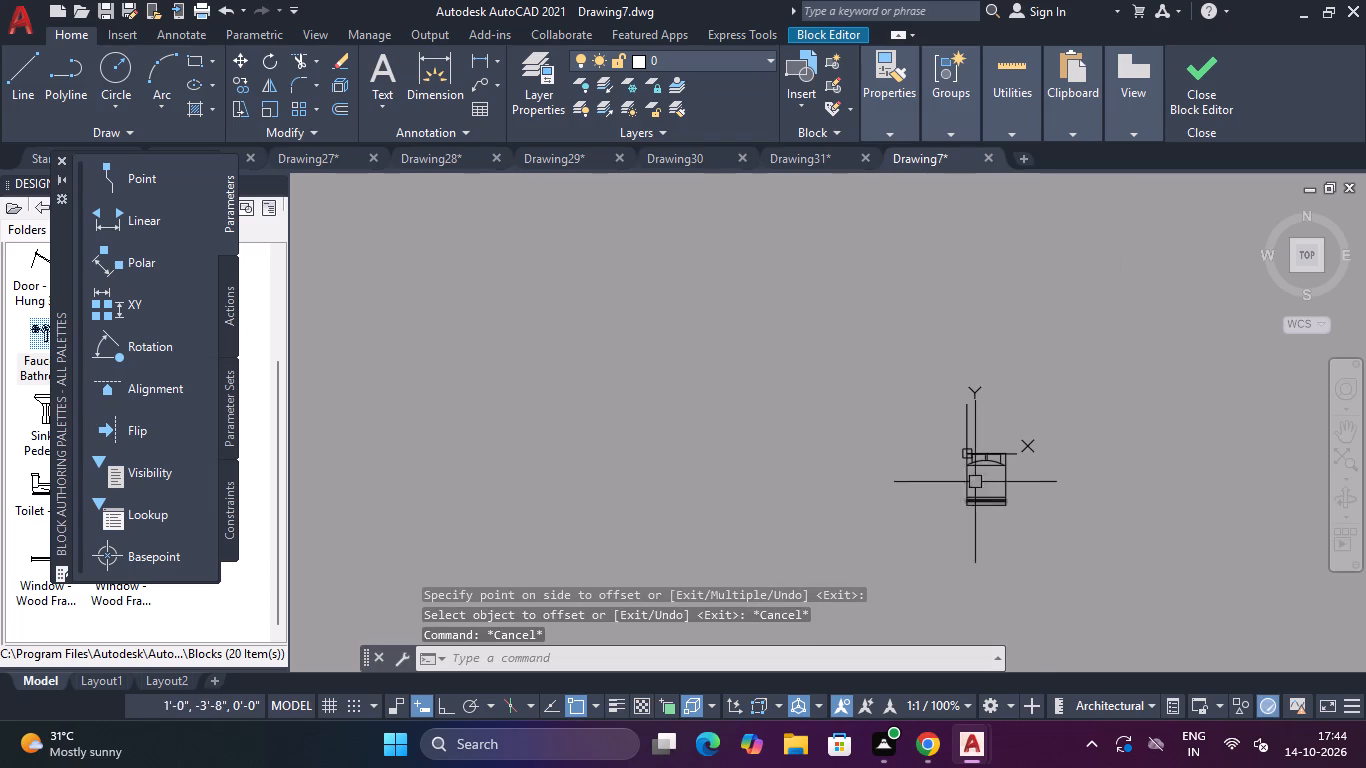
scroll(989, 464, up, 6)
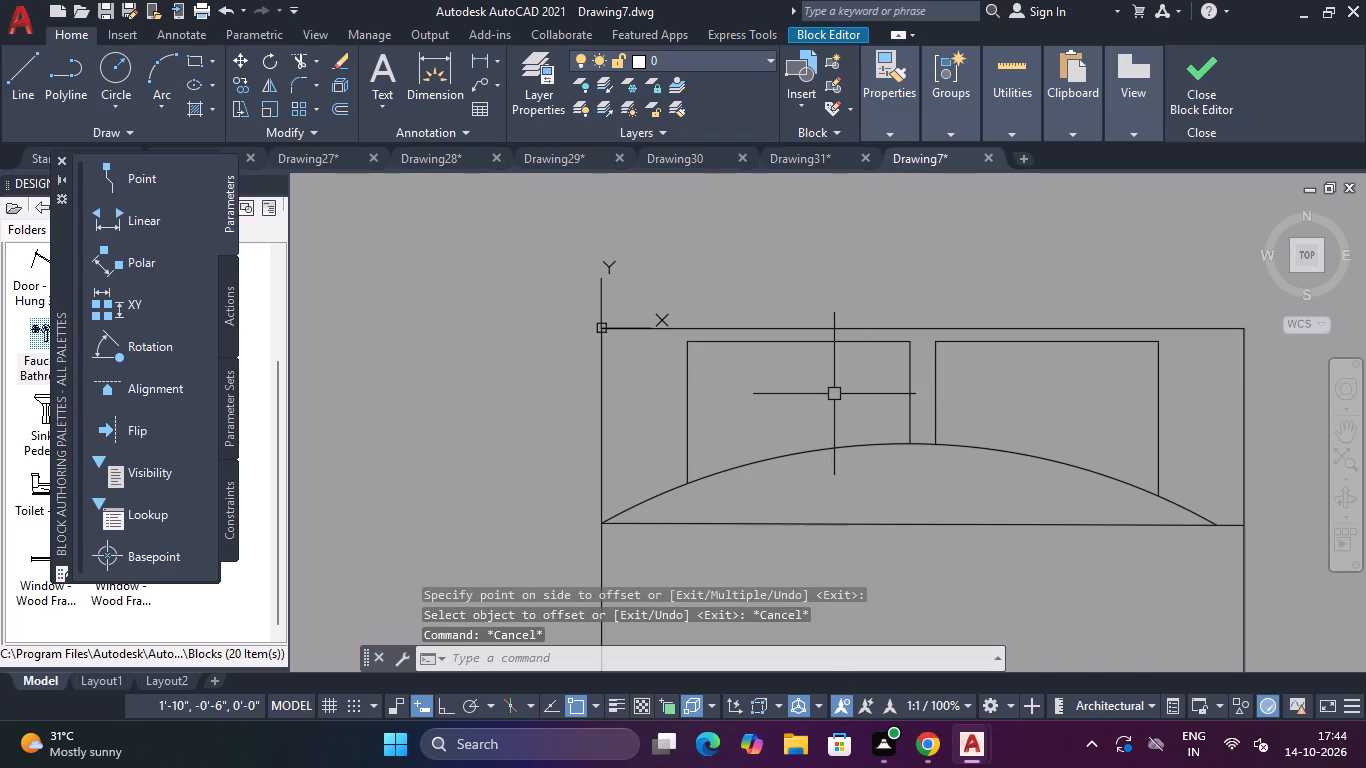
key(Escape)
key(Escape)
text(F)
key(space)
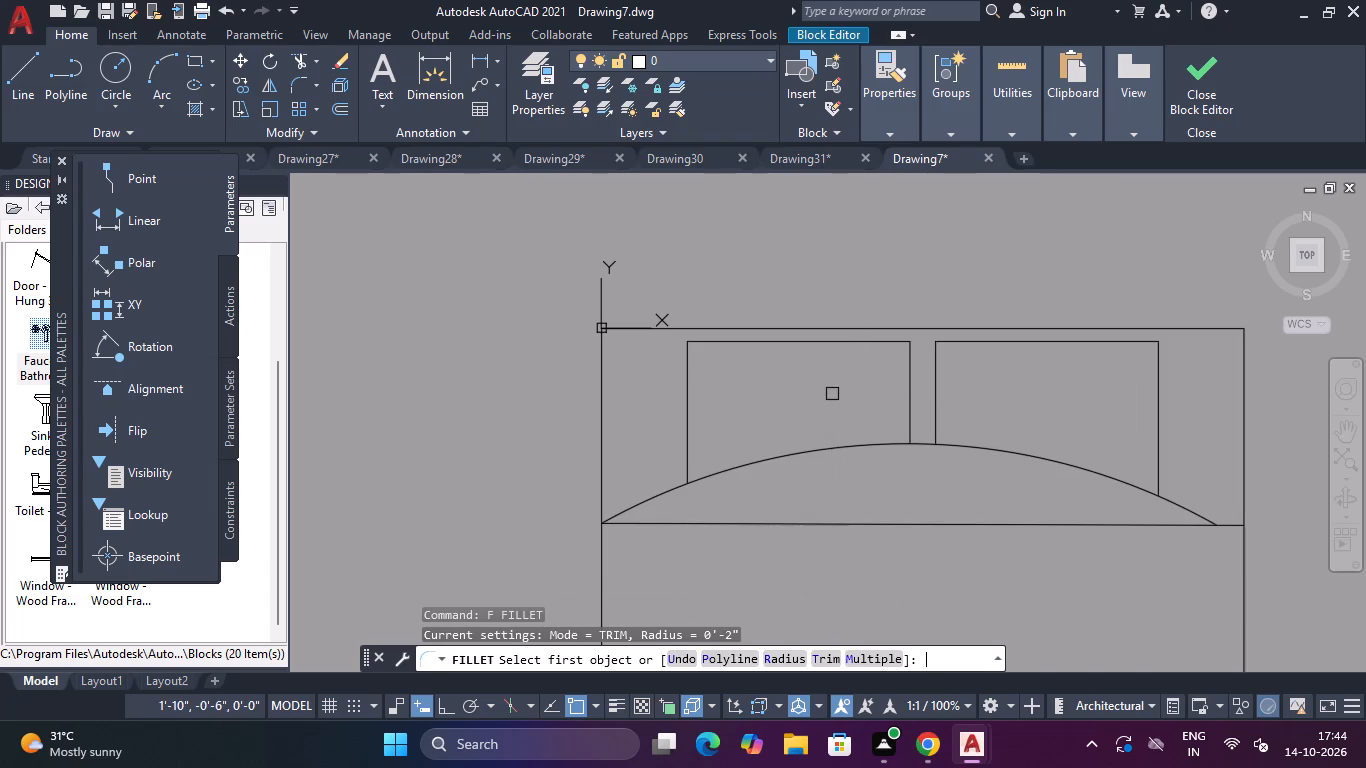
click(692, 380)
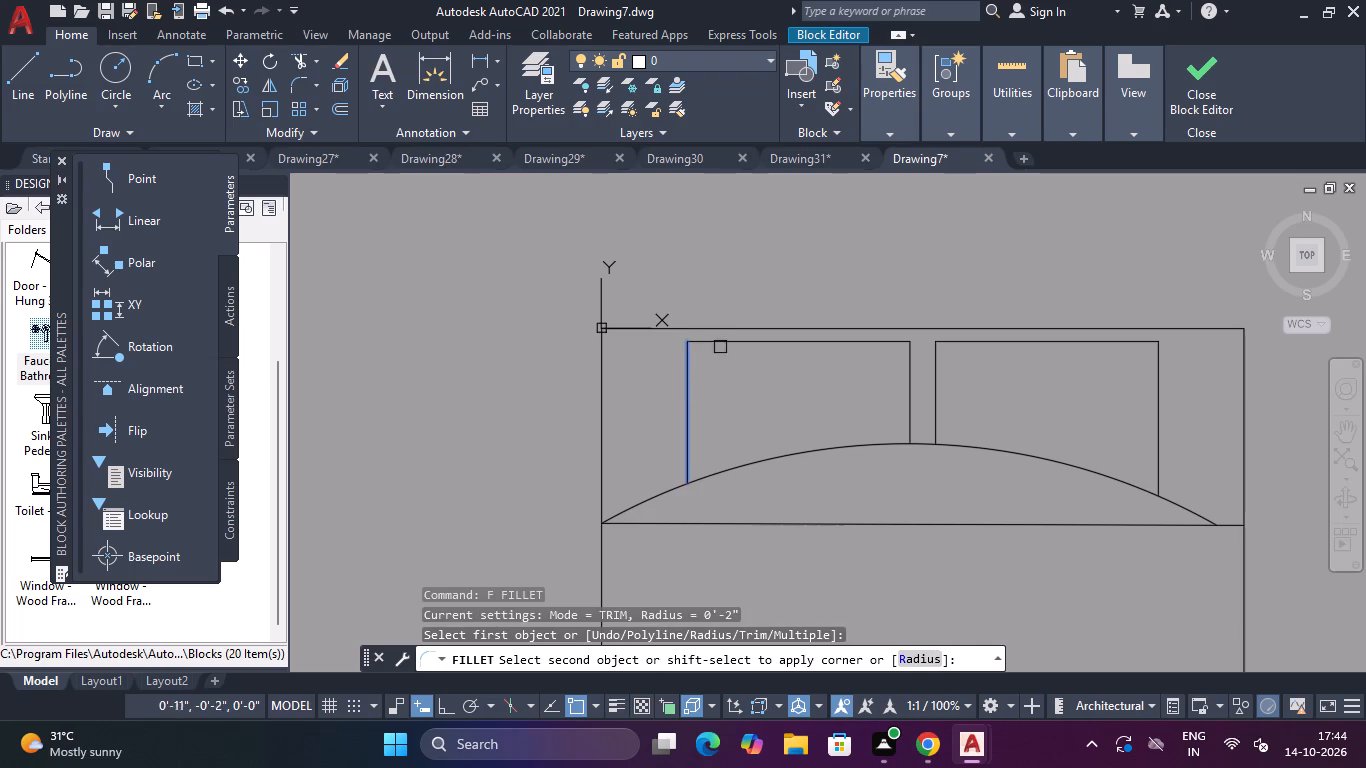
click(728, 344)
key(space)
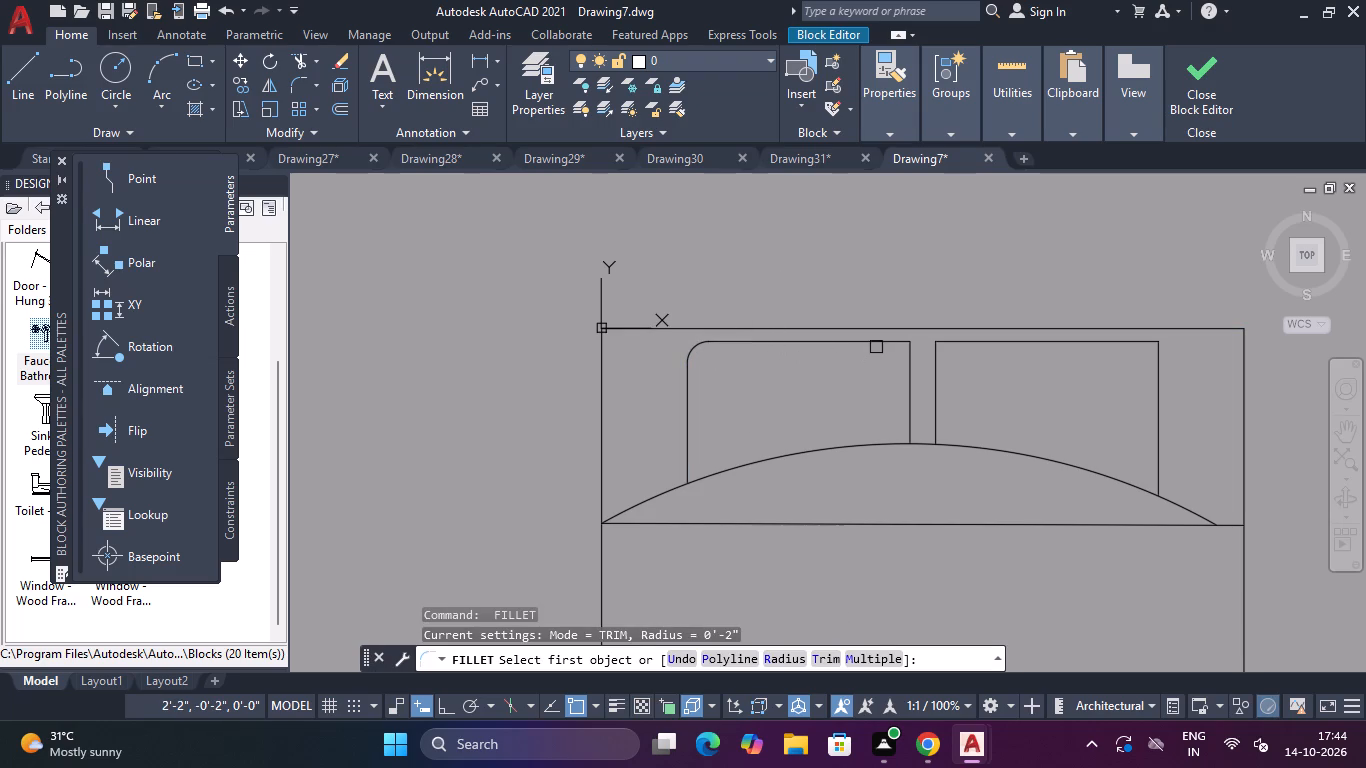
click(877, 344)
click(913, 373)
Fillet both top corners of the right pillow with the same 2" radius.
key(space)
click(938, 361)
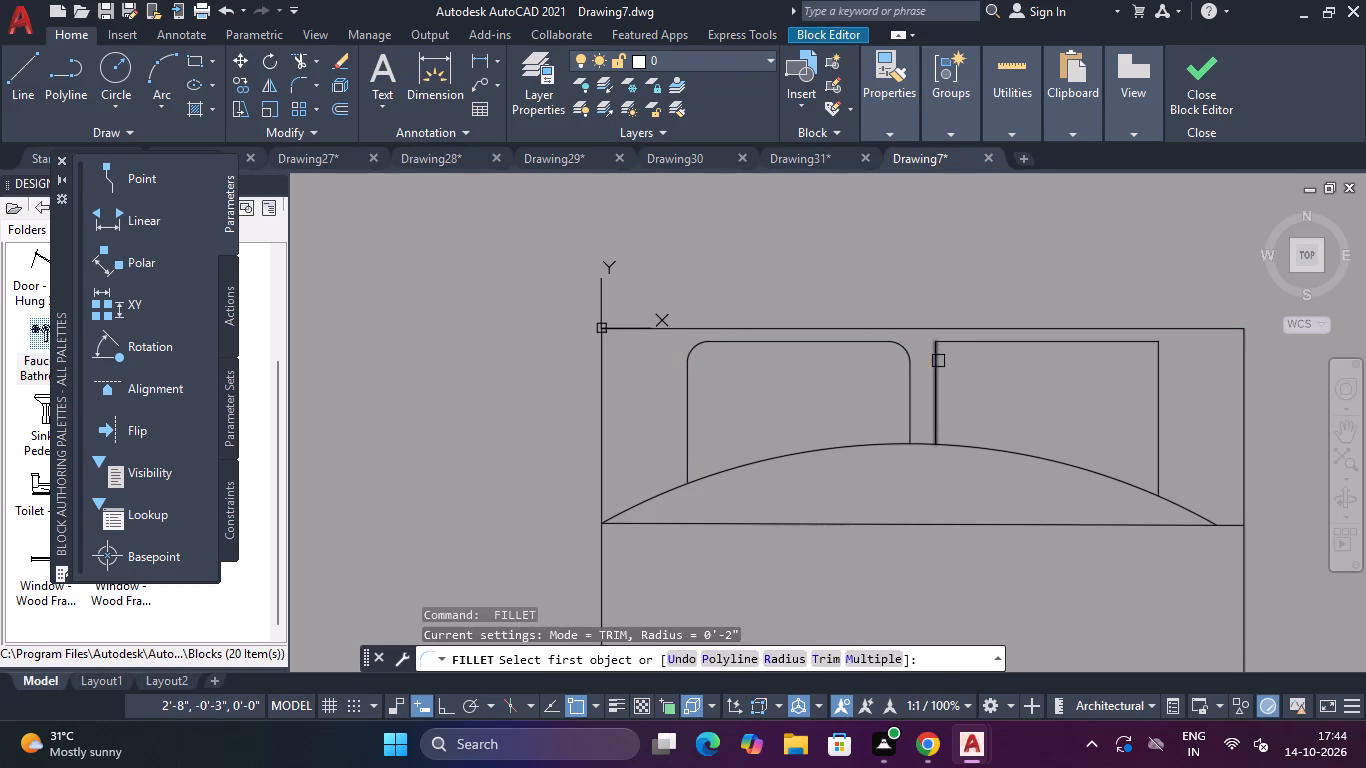
click(957, 345)
key(space)
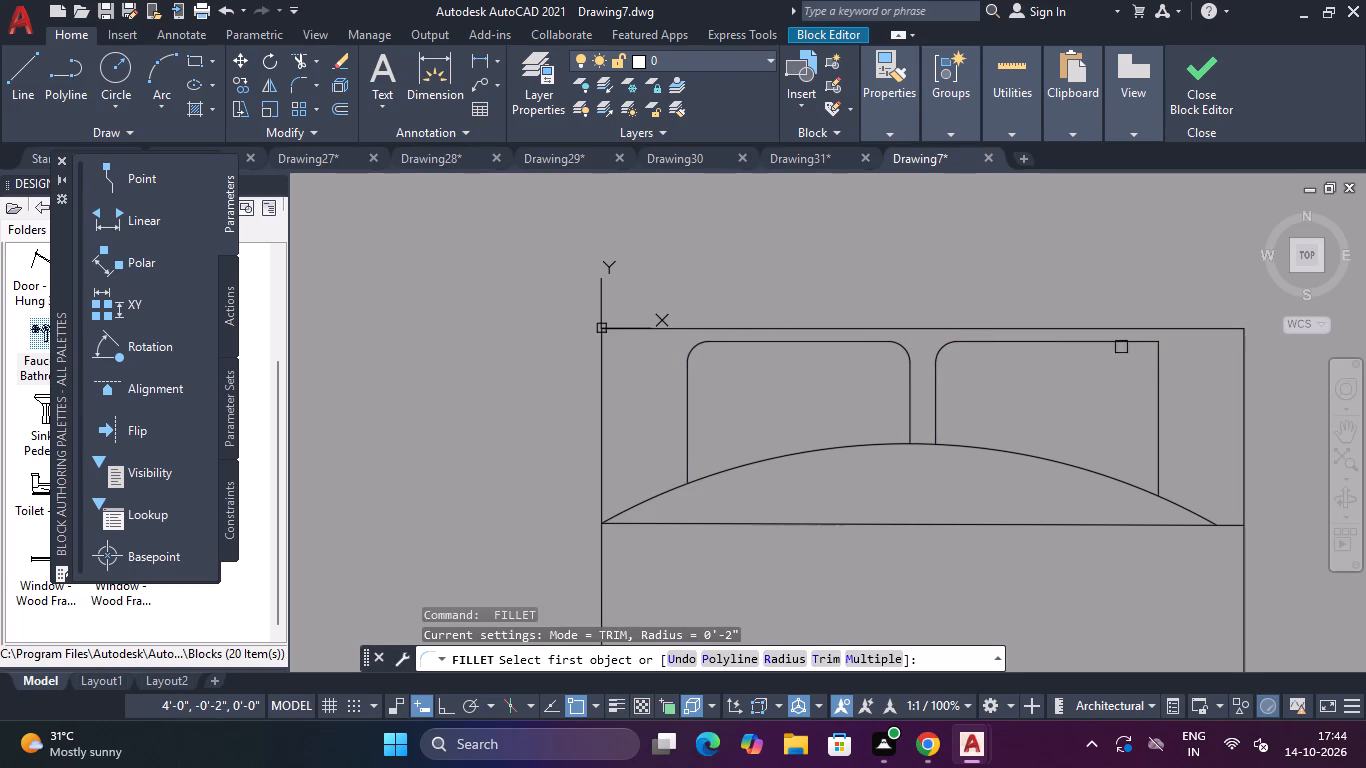
click(1118, 345)
click(1165, 385)
click(1157, 391)
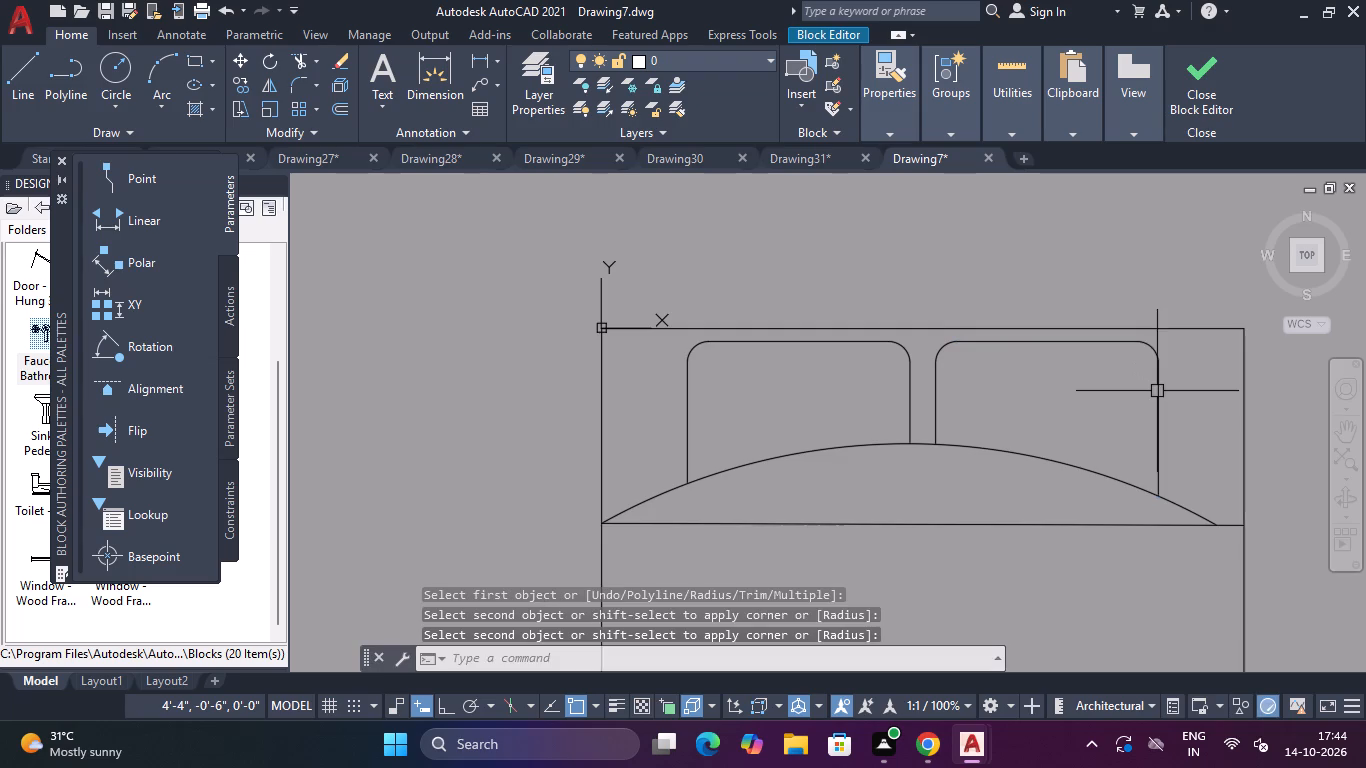
Fillet both head-end corners of the bed outline with a 2" radius.
scroll(1156, 391, down, 2)
key(space)
scroll(1173, 368, up, 2)
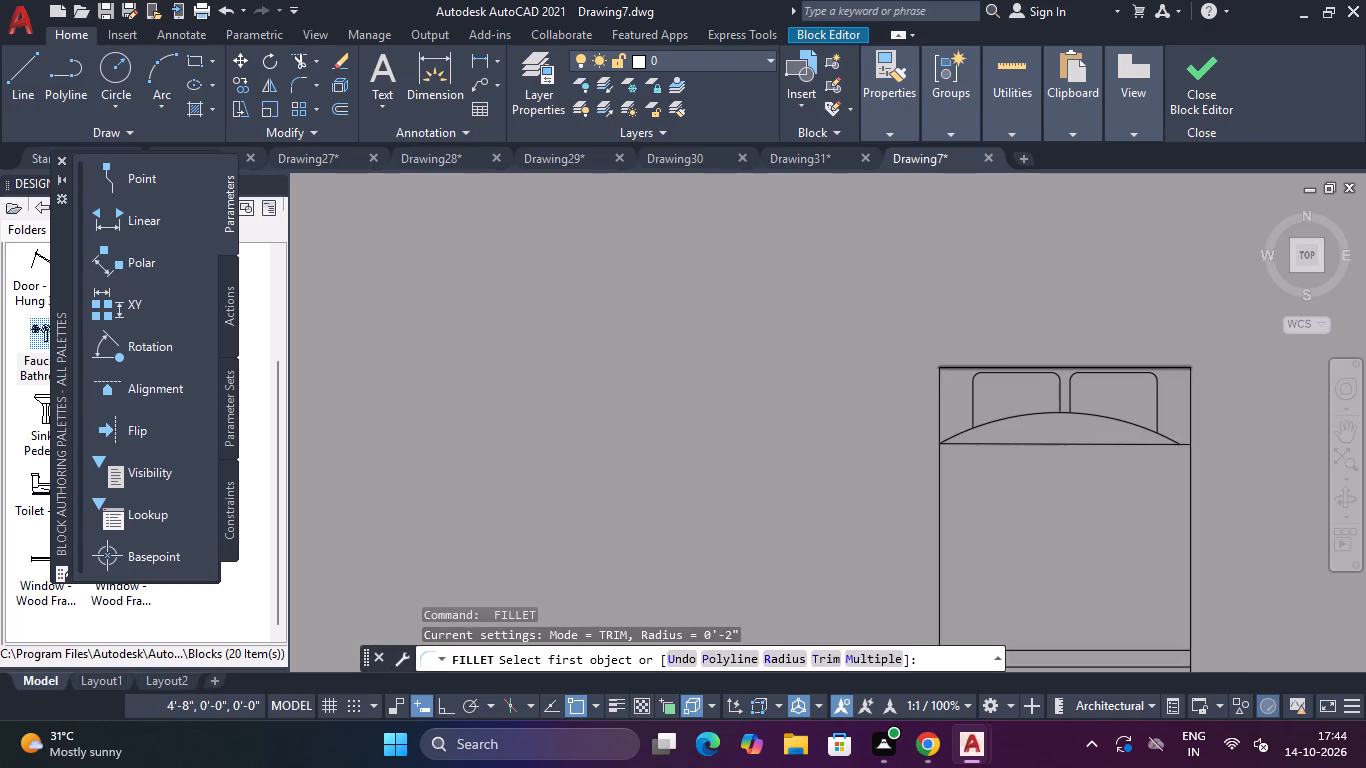
click(1173, 368)
click(1219, 395)
key(space)
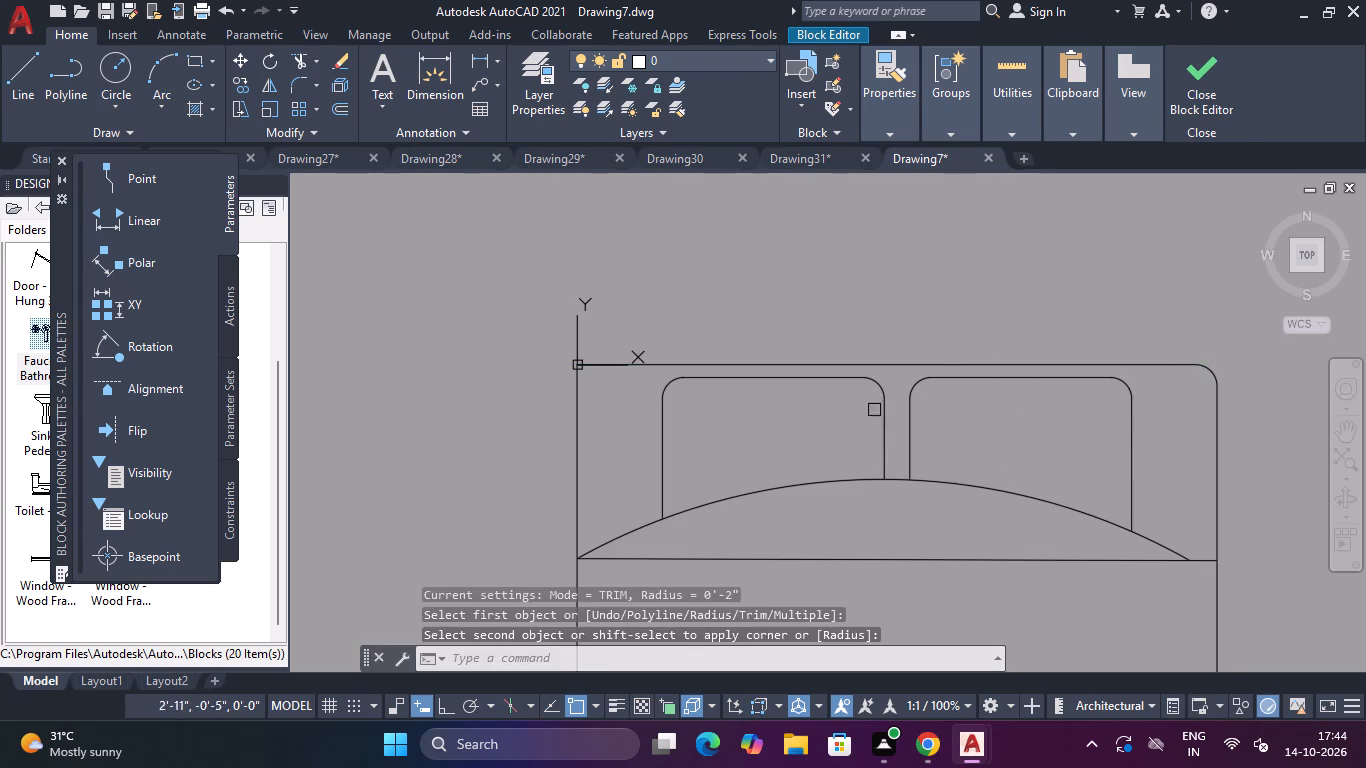
click(668, 365)
click(574, 419)
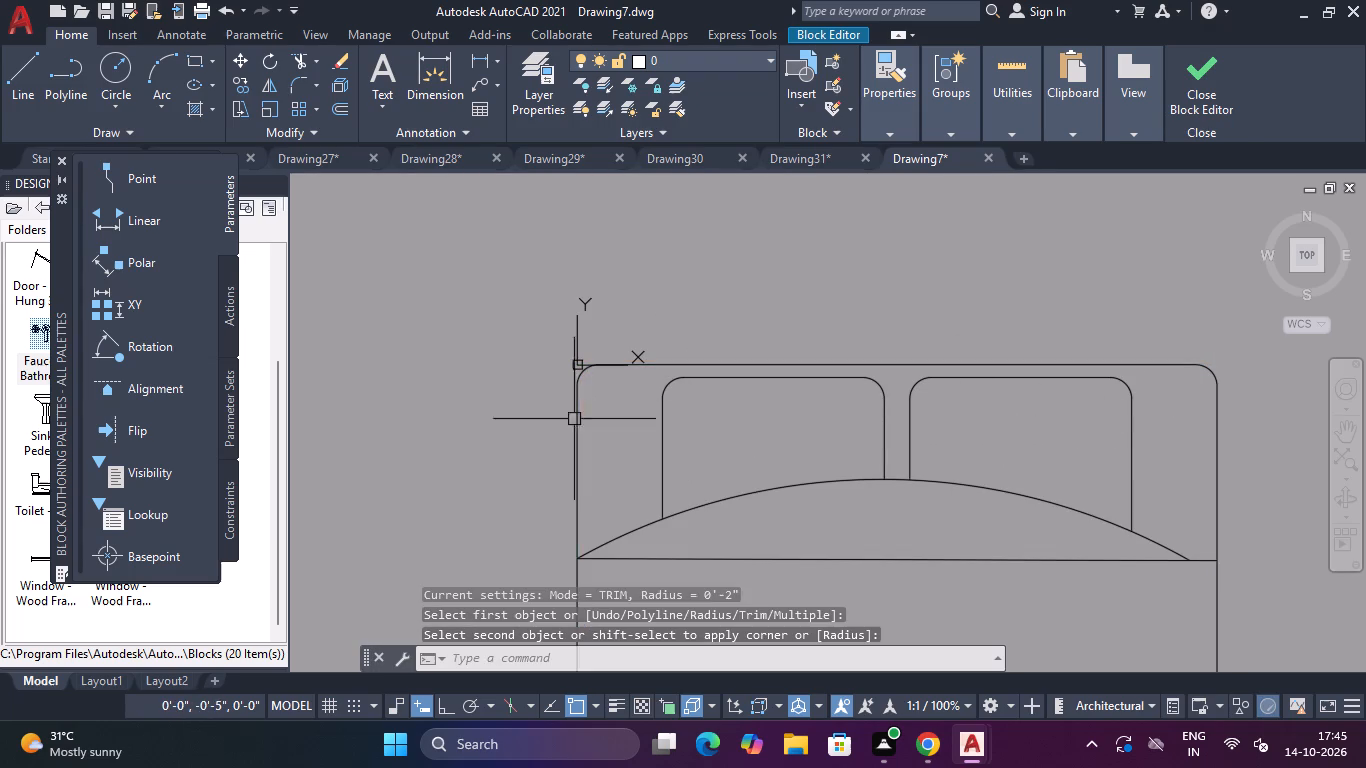
Fillet both foot-end corners of the bed outline with the same 2" radius.
scroll(612, 396, down, 5)
scroll(600, 477, up, 5)
key(space)
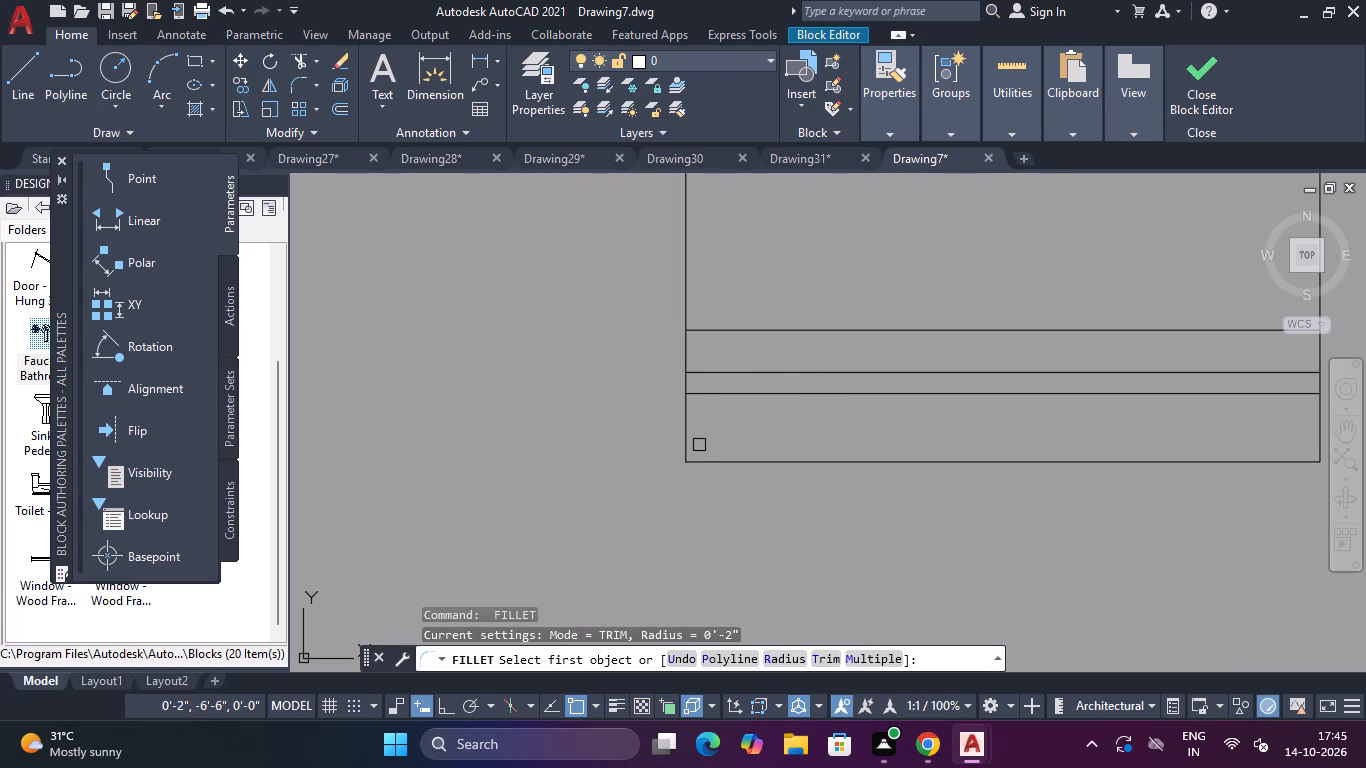
click(688, 438)
click(736, 461)
scroll(834, 432, down, 4)
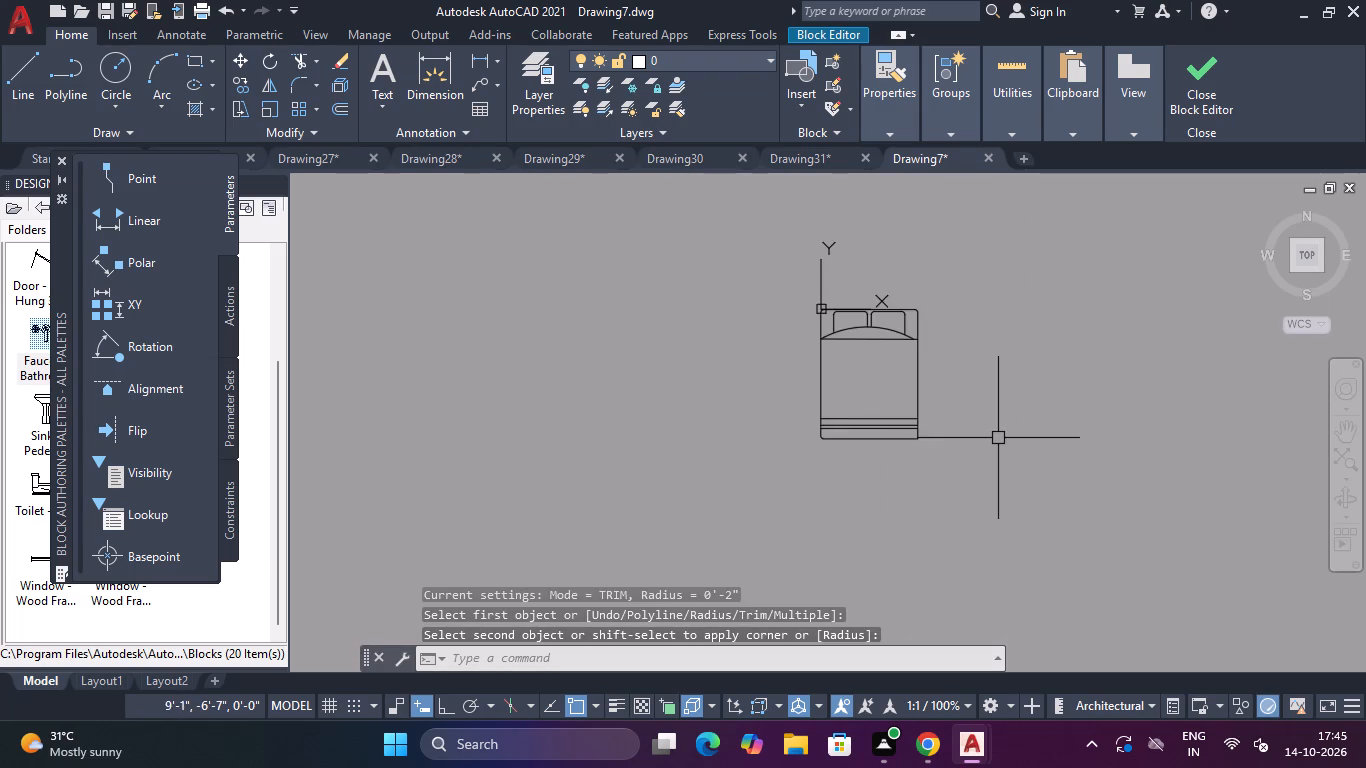
scroll(975, 437, up, 3)
key(space)
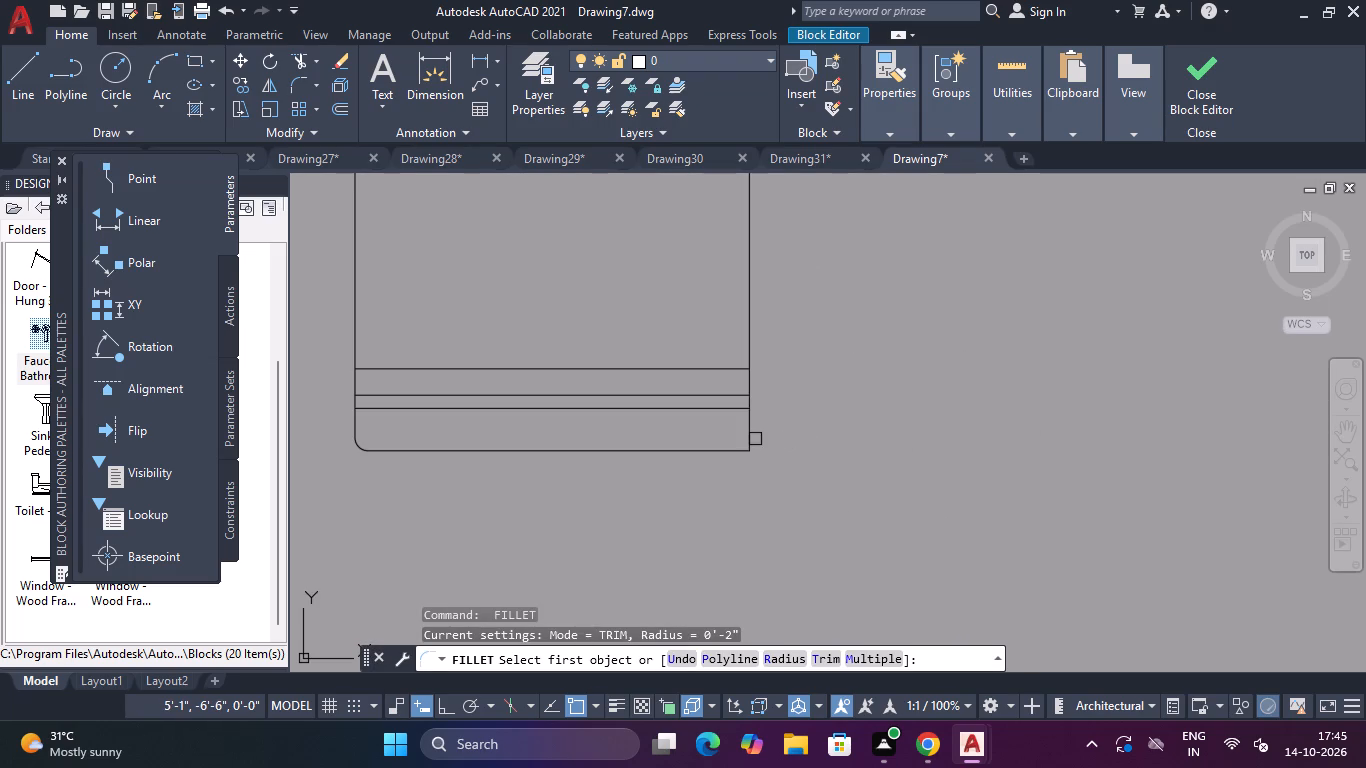
click(747, 430)
click(730, 446)
scroll(729, 440, down, 3)
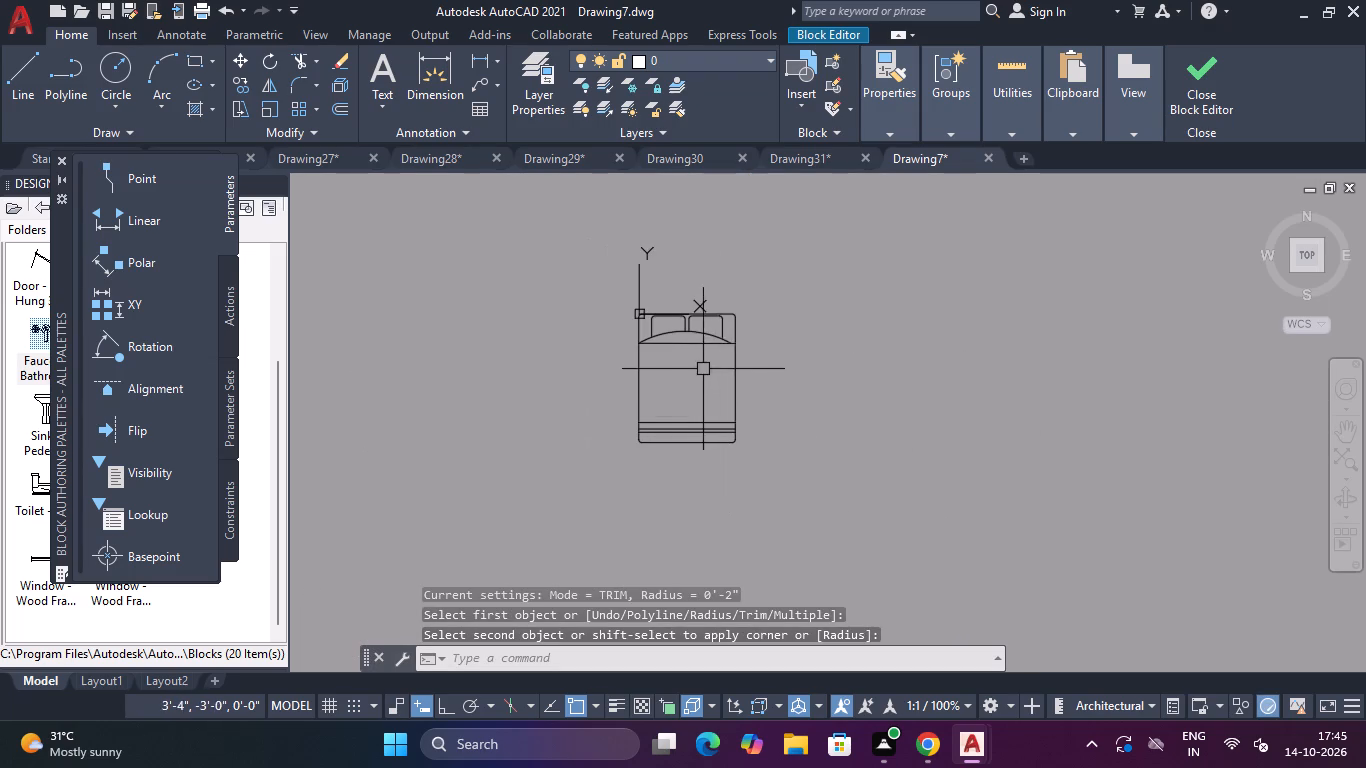
key(Escape)
key(Escape)
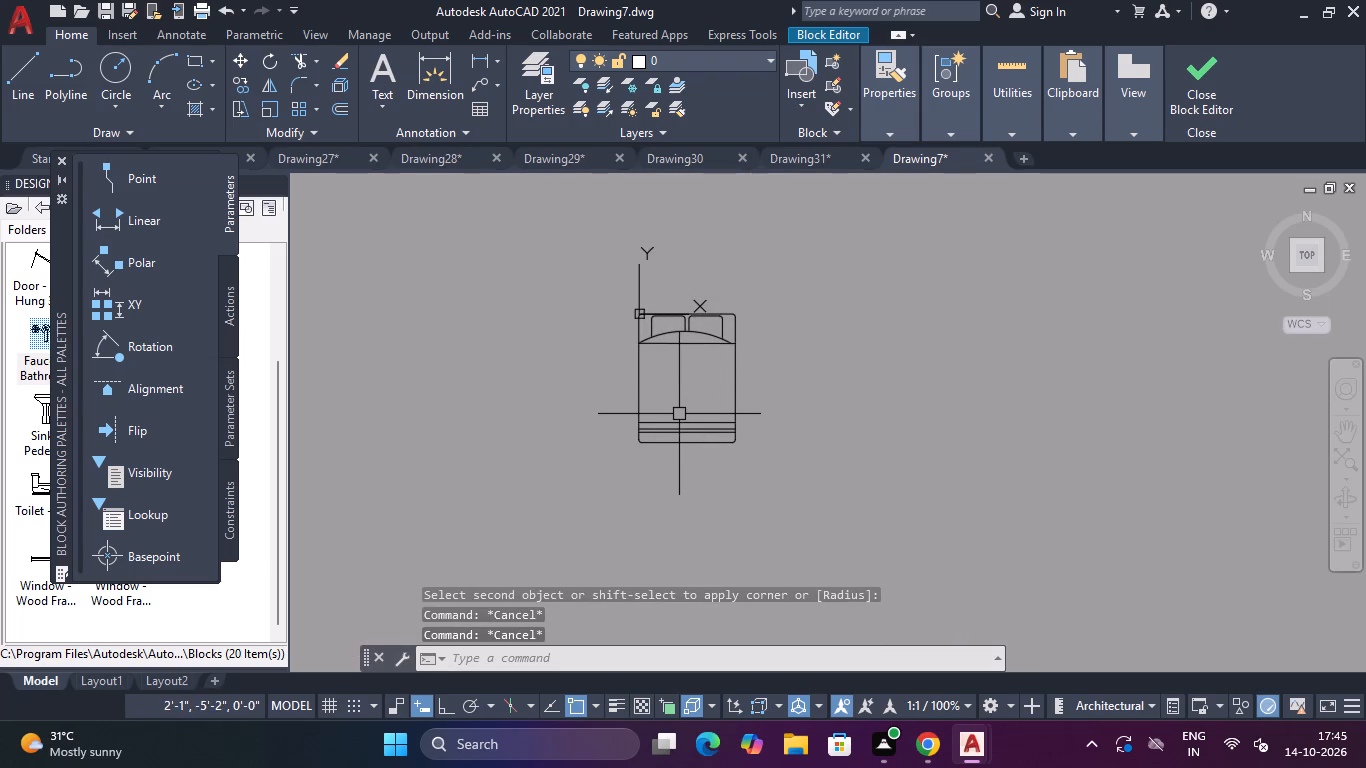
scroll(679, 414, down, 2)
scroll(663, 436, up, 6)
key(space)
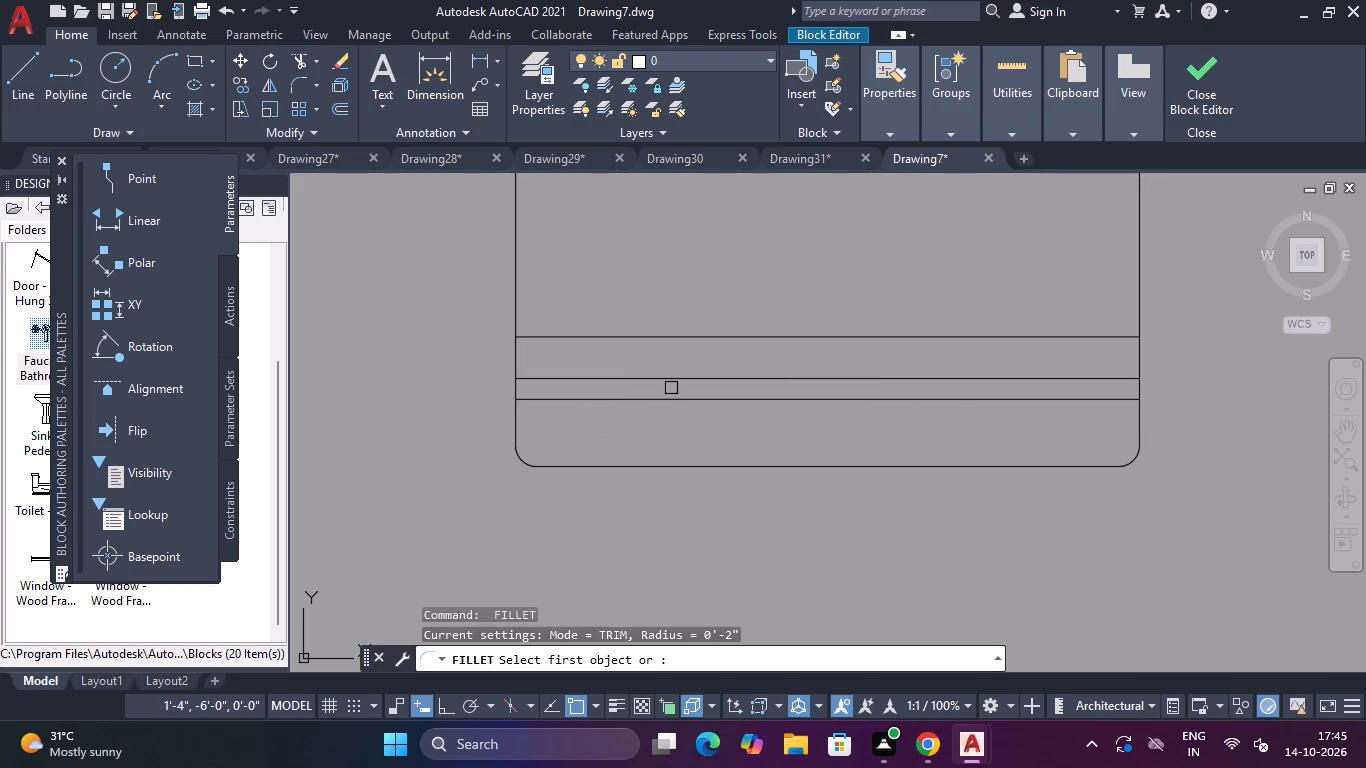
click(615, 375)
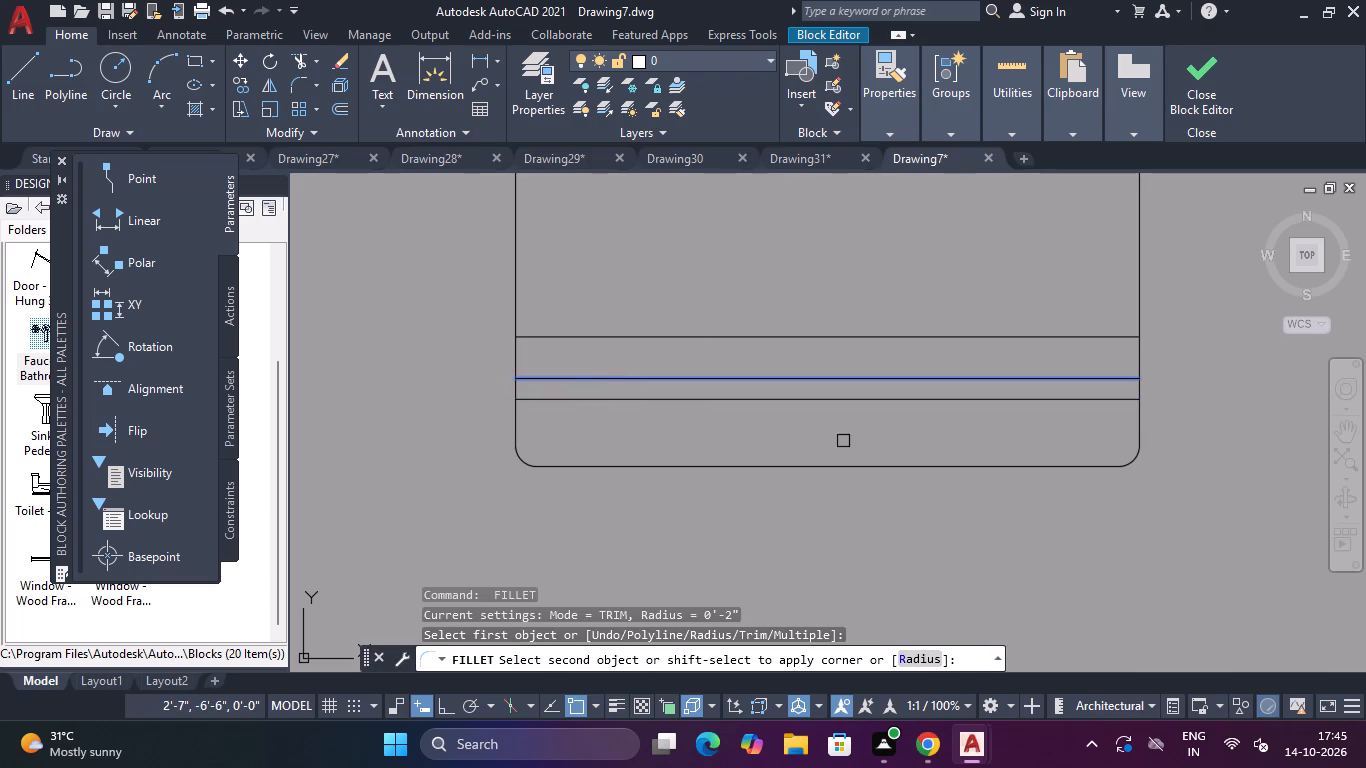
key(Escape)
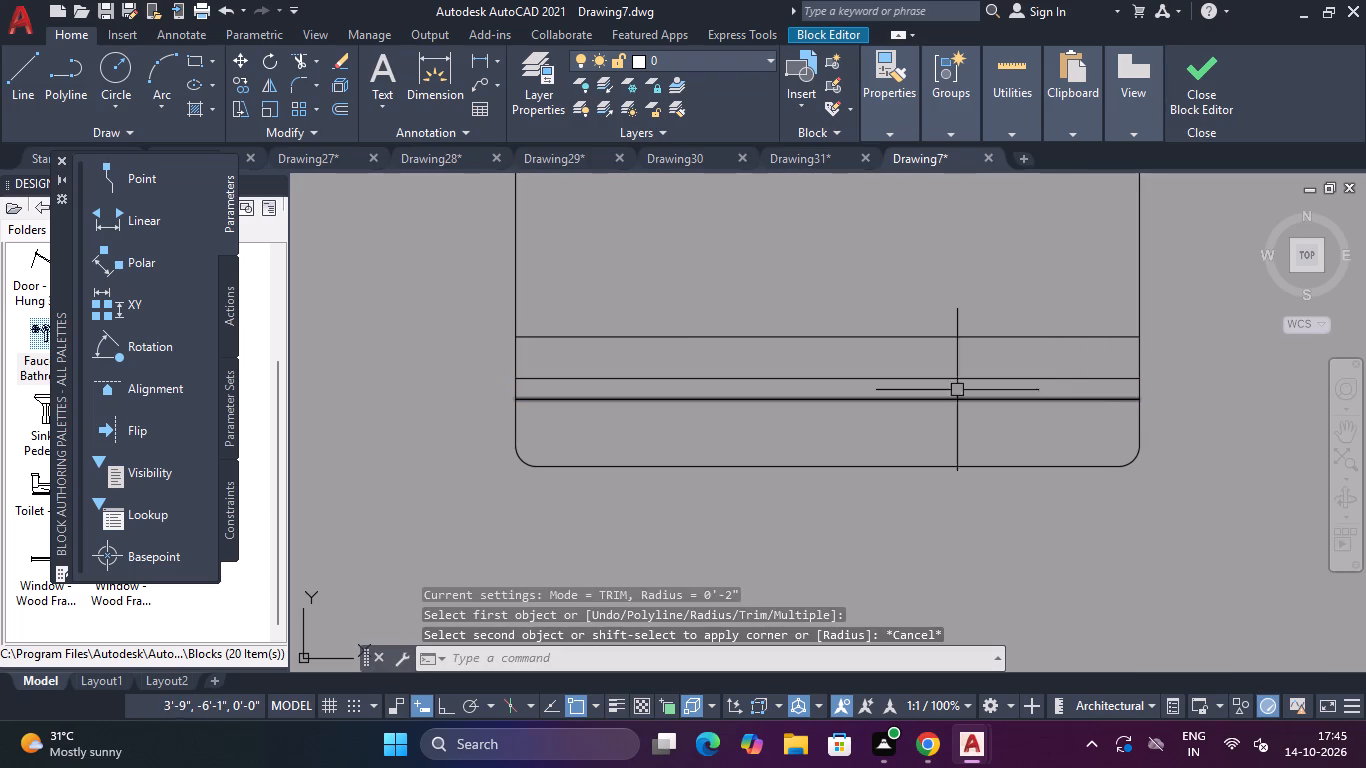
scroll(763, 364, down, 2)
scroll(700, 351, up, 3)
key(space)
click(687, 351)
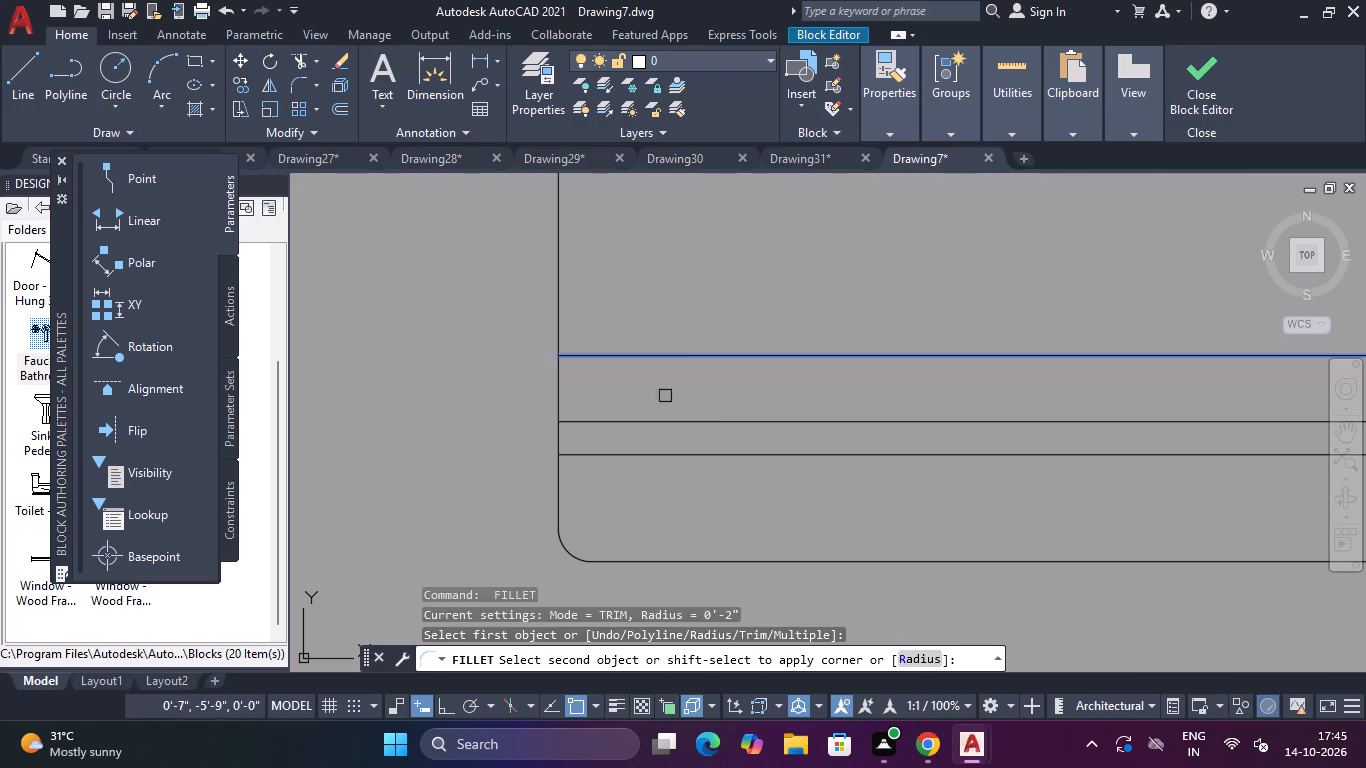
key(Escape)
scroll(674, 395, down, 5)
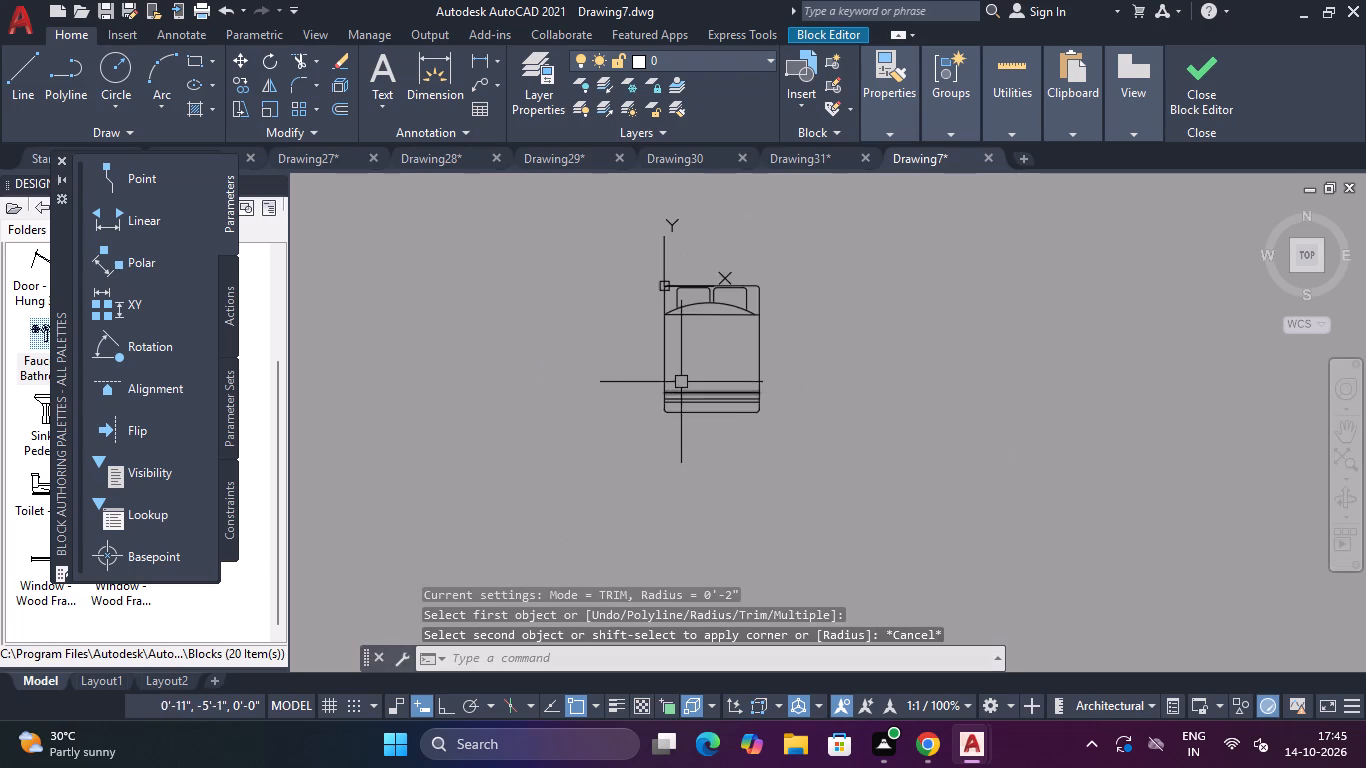
Stretch the right end of the blanket arc to meet the bed's right side edge at the fold line.
scroll(683, 380, down, 2)
scroll(692, 351, up, 5)
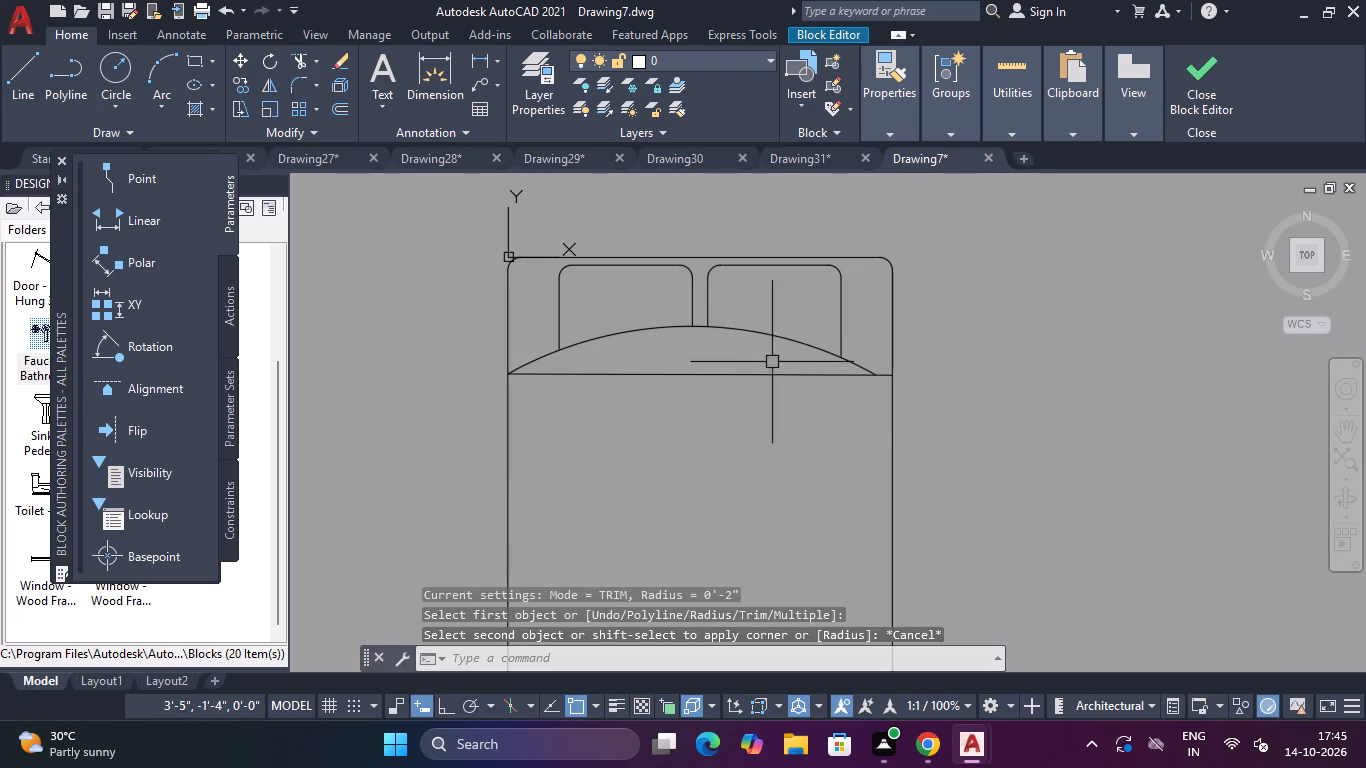
scroll(883, 356, up, 3)
click(867, 399)
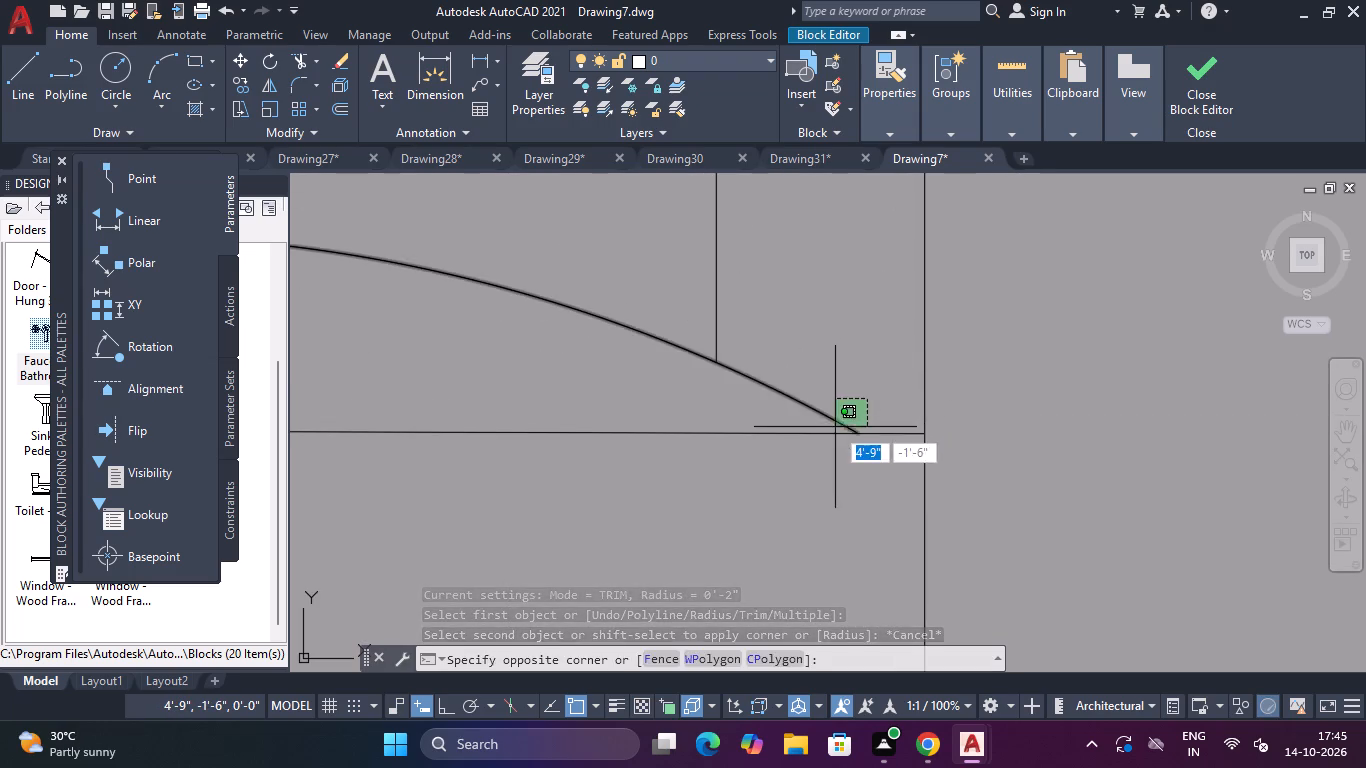
click(835, 427)
click(853, 433)
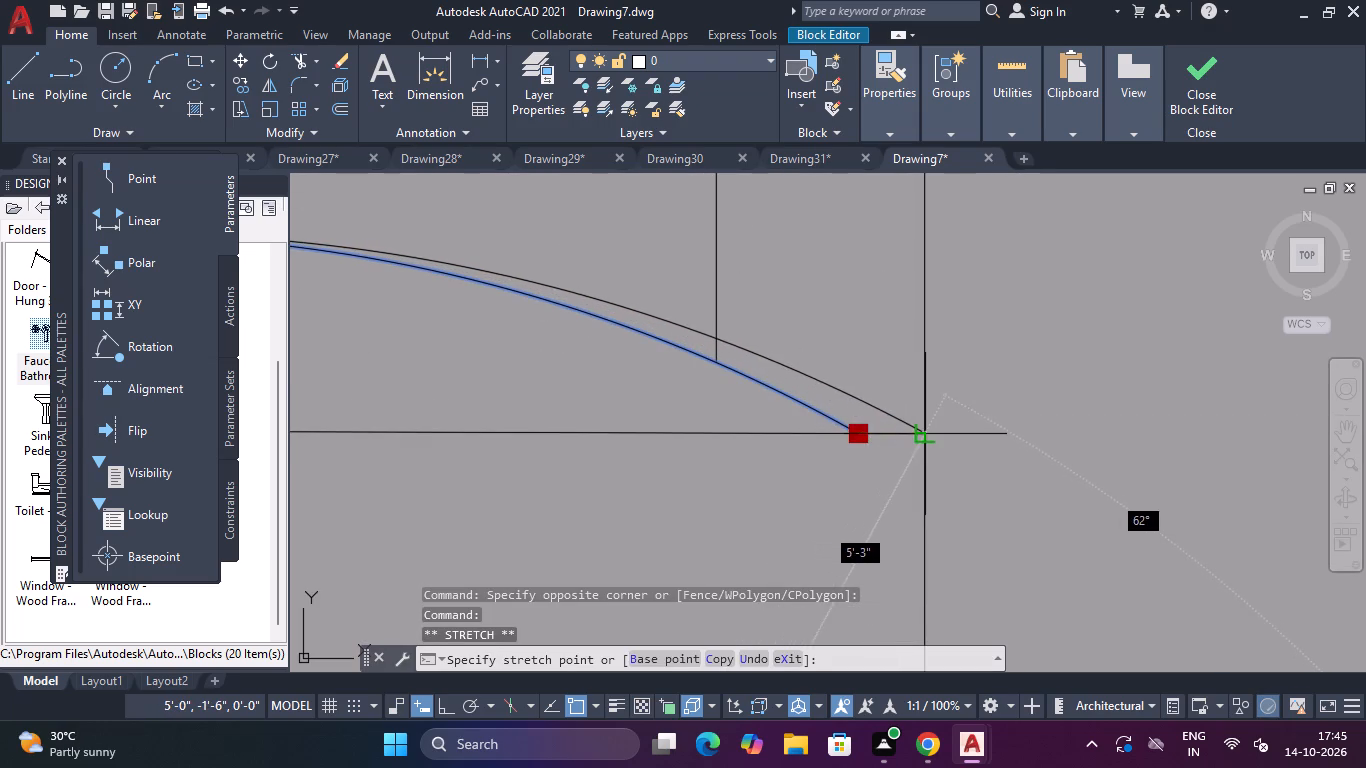
click(923, 429)
scroll(919, 429, down, 2)
key(Escape)
scroll(610, 391, down, 2)
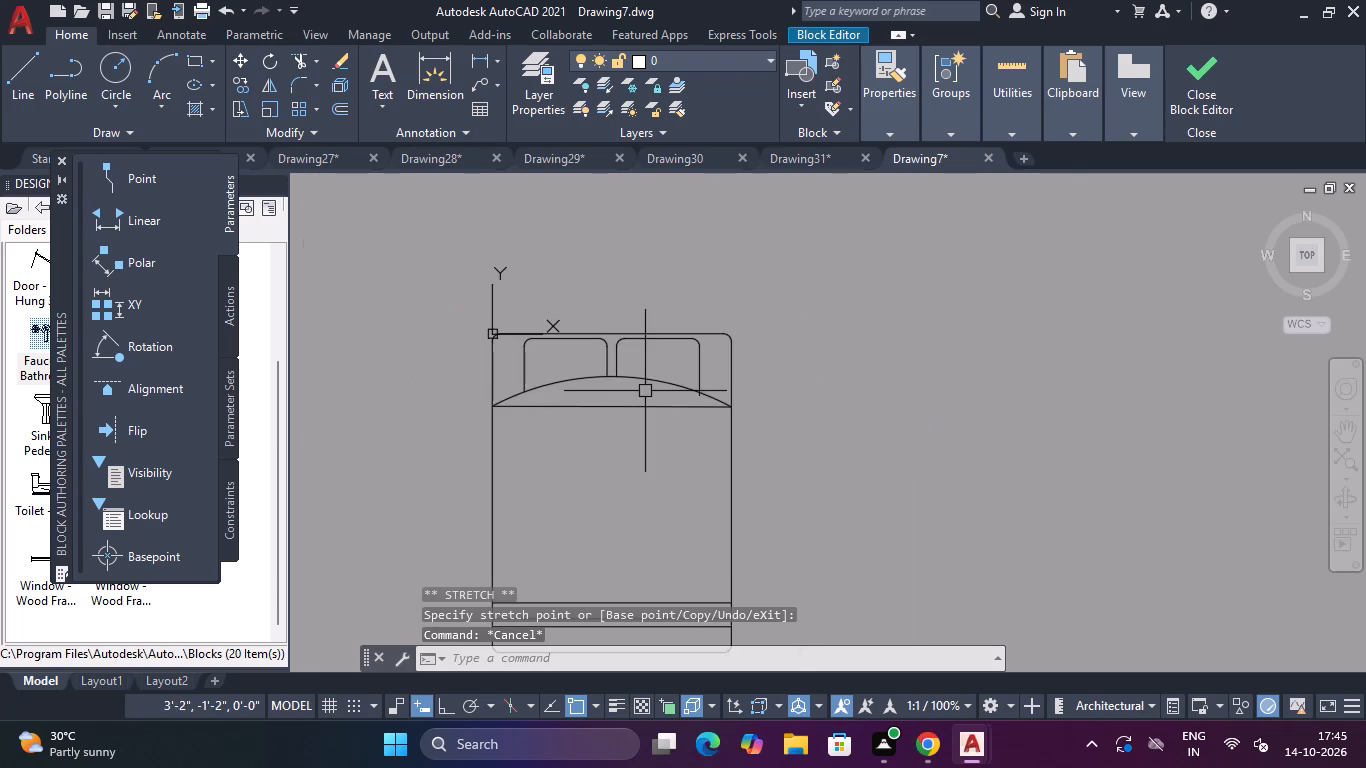
Trim the right pillow's outer side line where it extends past the blanket arc.
scroll(664, 393, up, 4)
key(t)
text(R)
key(space)
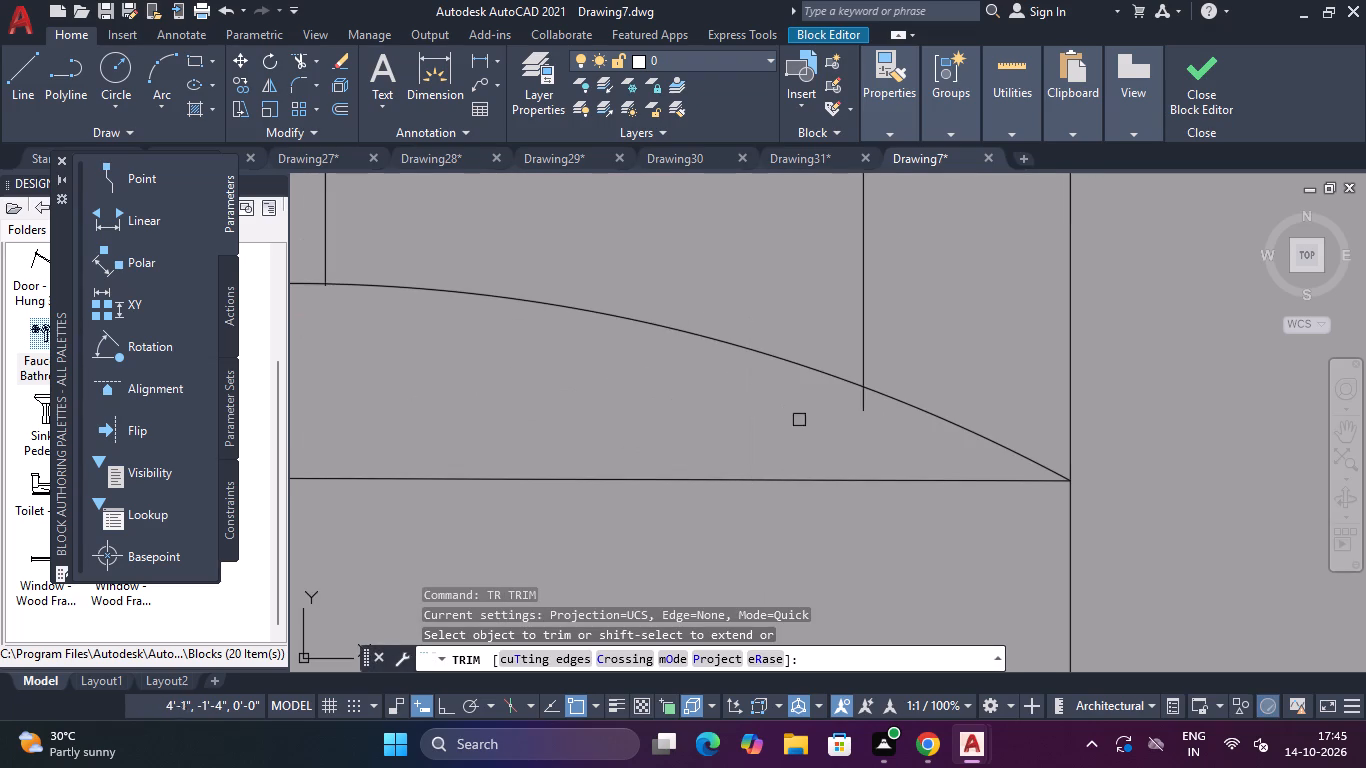
click(860, 411)
scroll(856, 413, down, 3)
key(Escape)
key(Escape)
scroll(705, 443, down, 2)
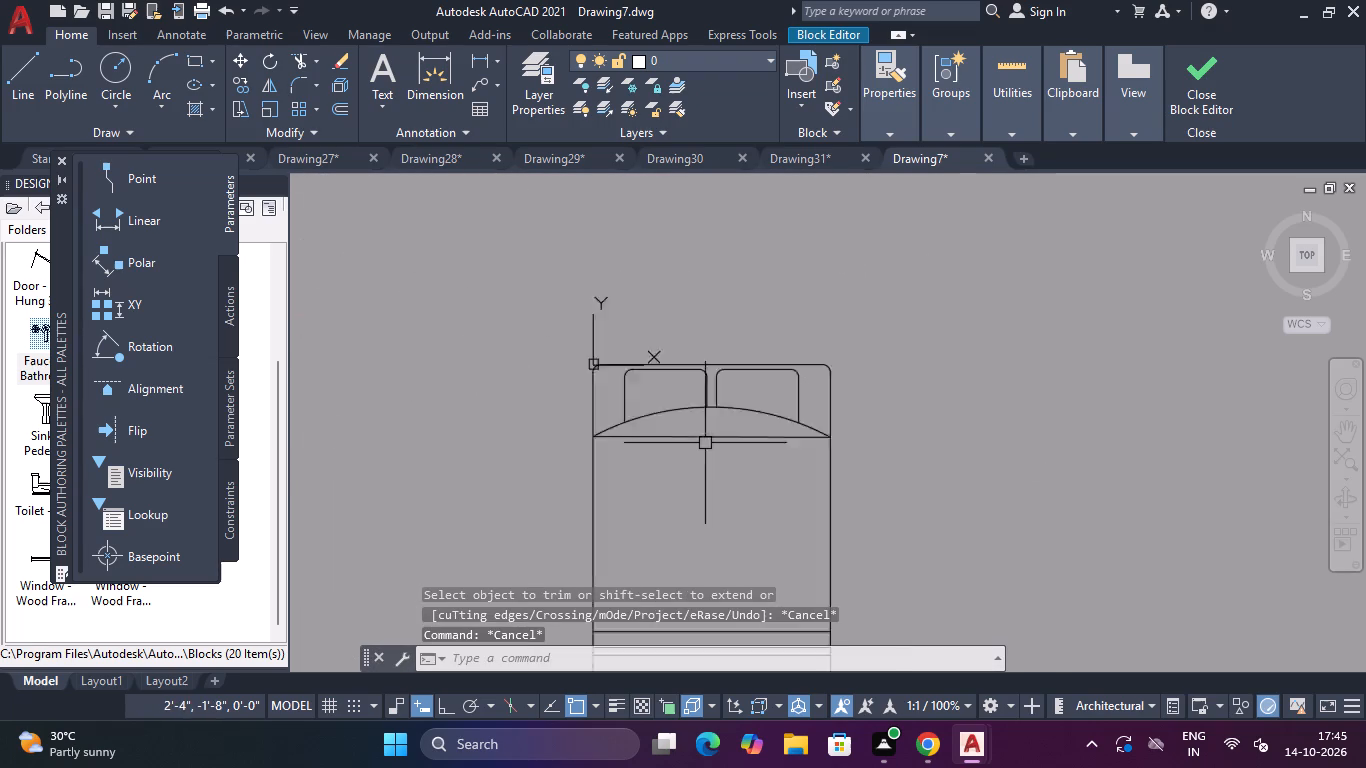
scroll(705, 443, down, 2)
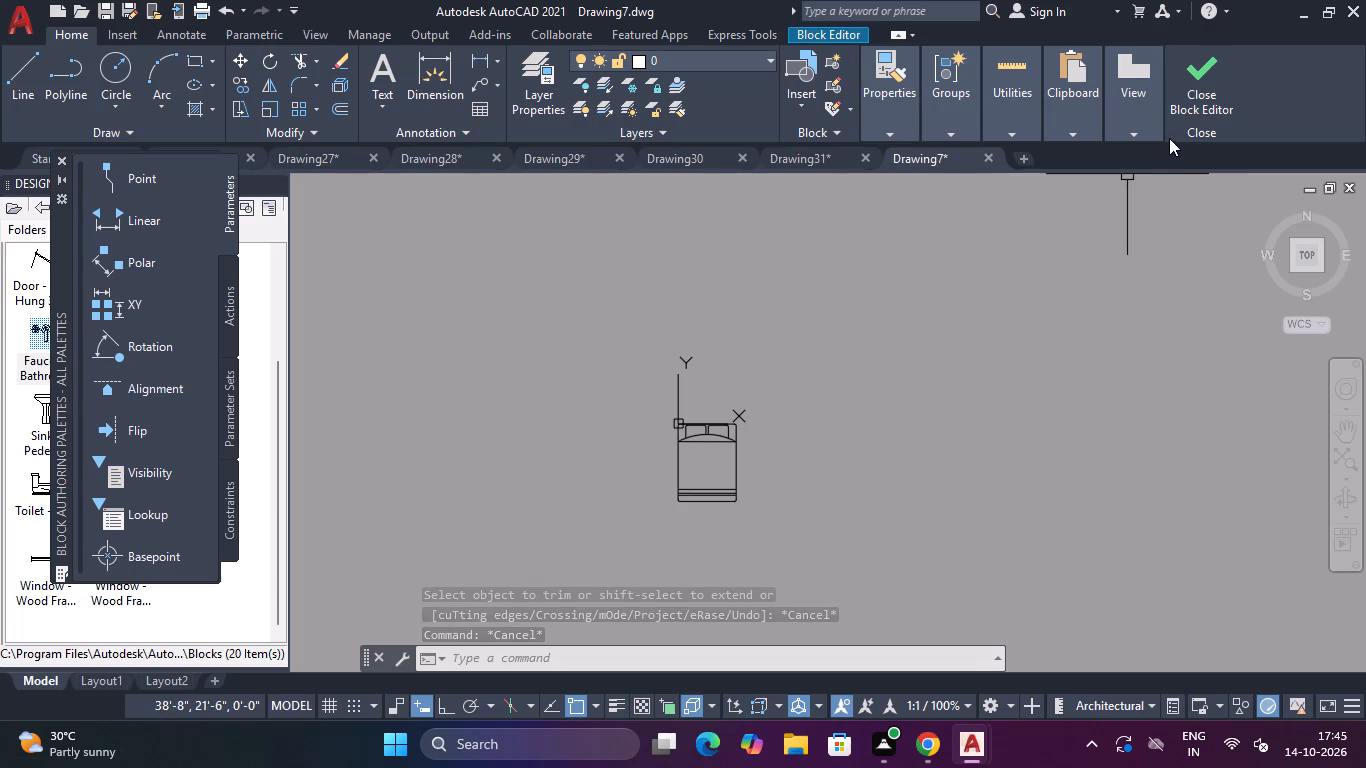
Close the block editor, saving the changes to the bed block.
click(1192, 83)
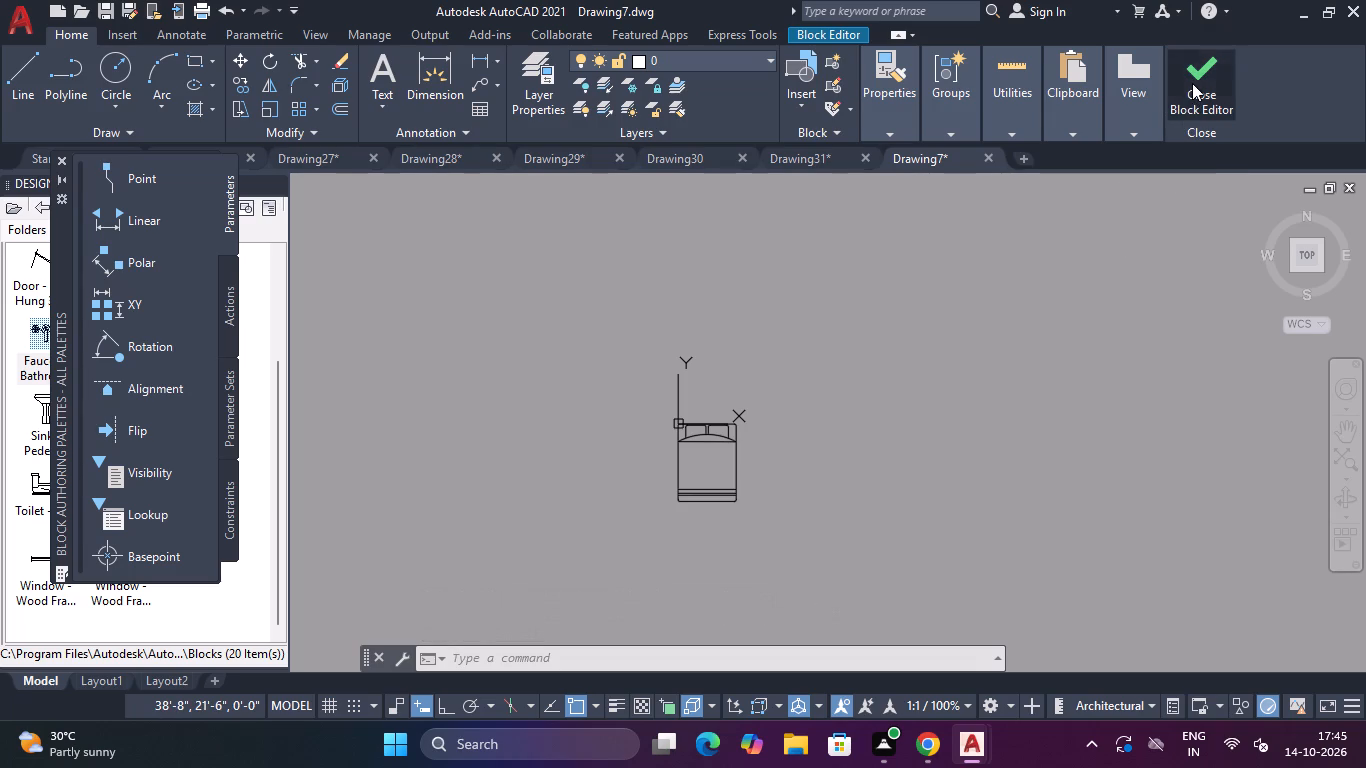
click(713, 325)
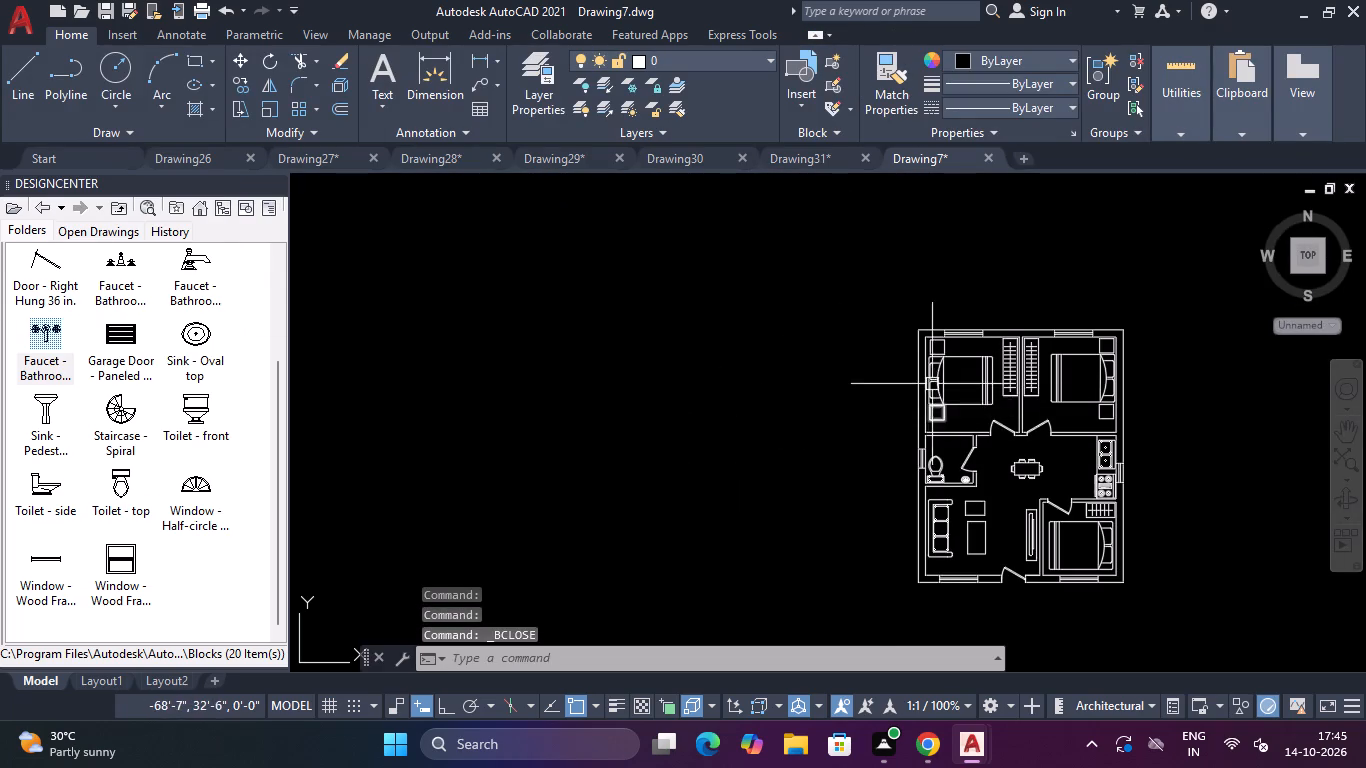
Fillet all four corners of the upper bedside table in the top-left bedroom with a 2" radius.
scroll(941, 372, up, 6)
scroll(942, 357, down, 4)
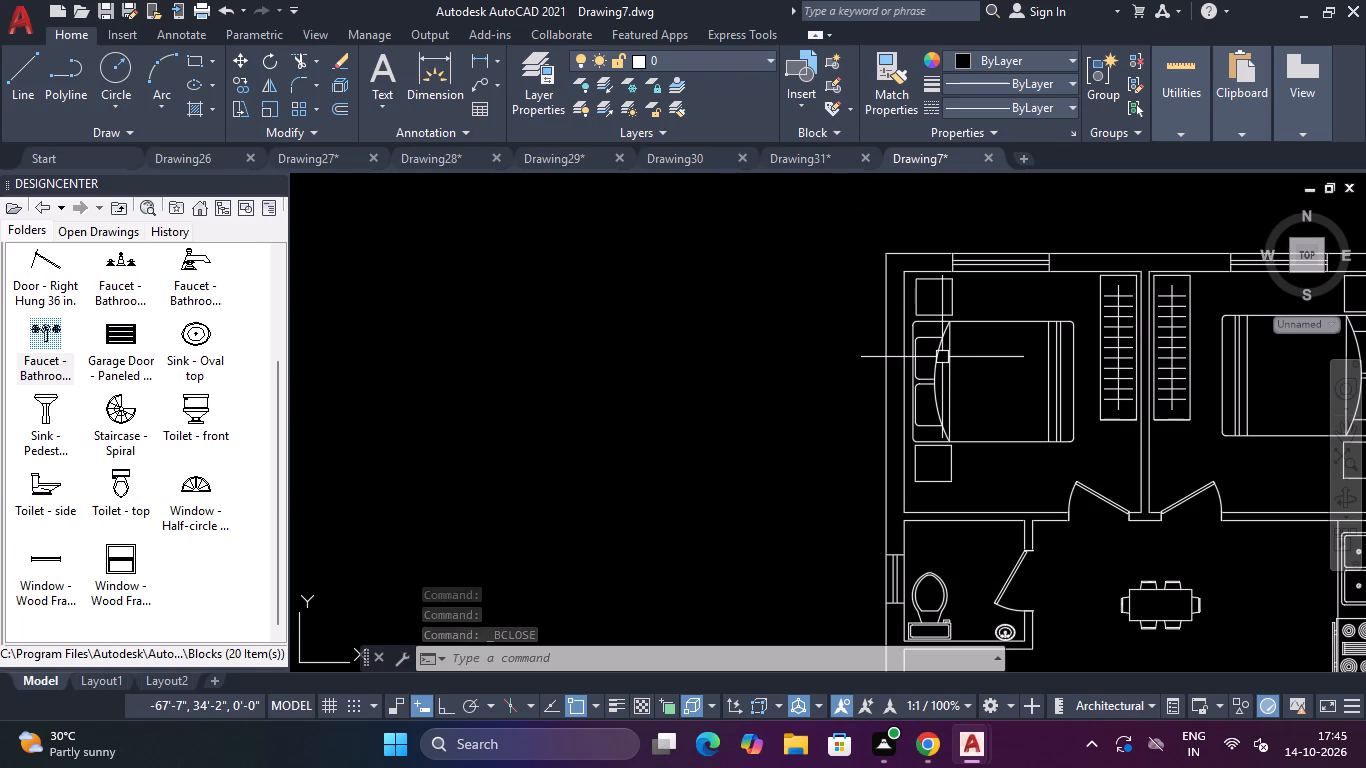
text(F)
key(space)
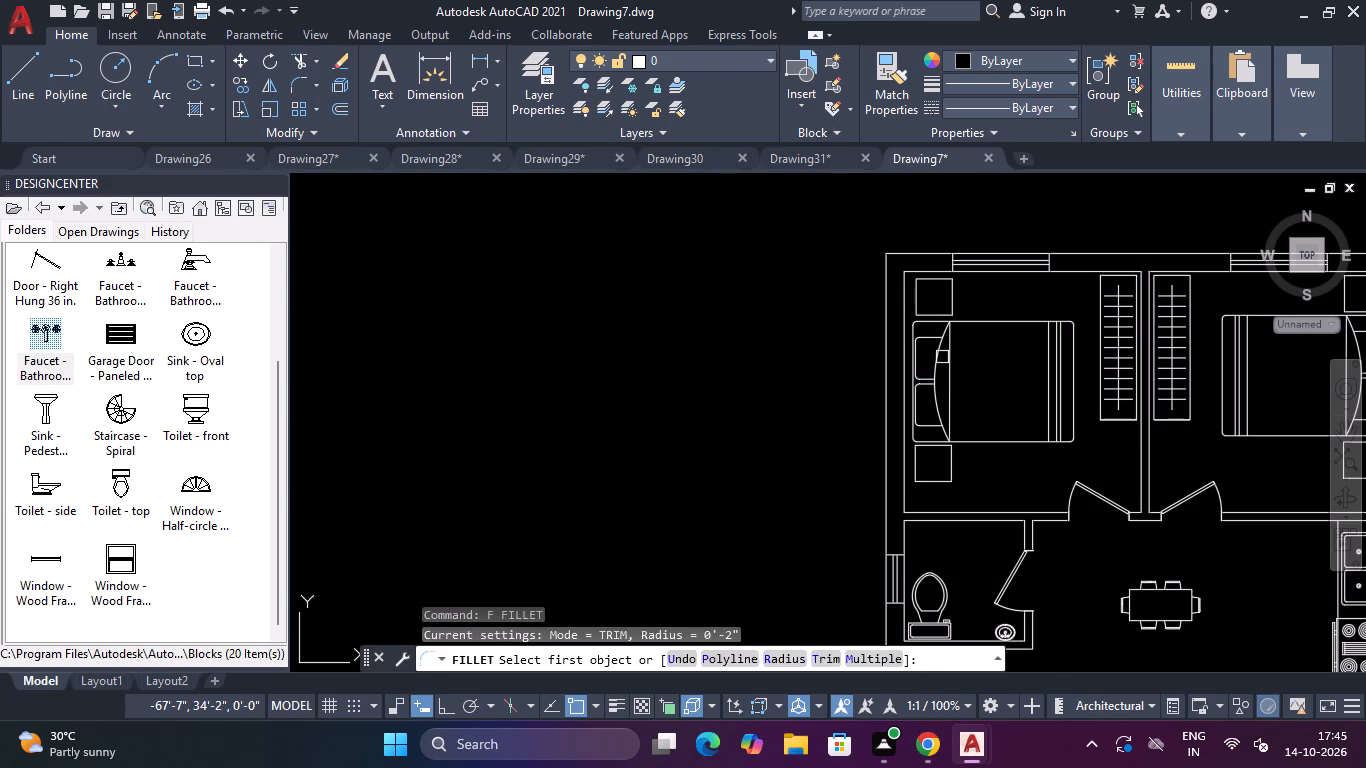
scroll(966, 312, up, 2)
click(912, 228)
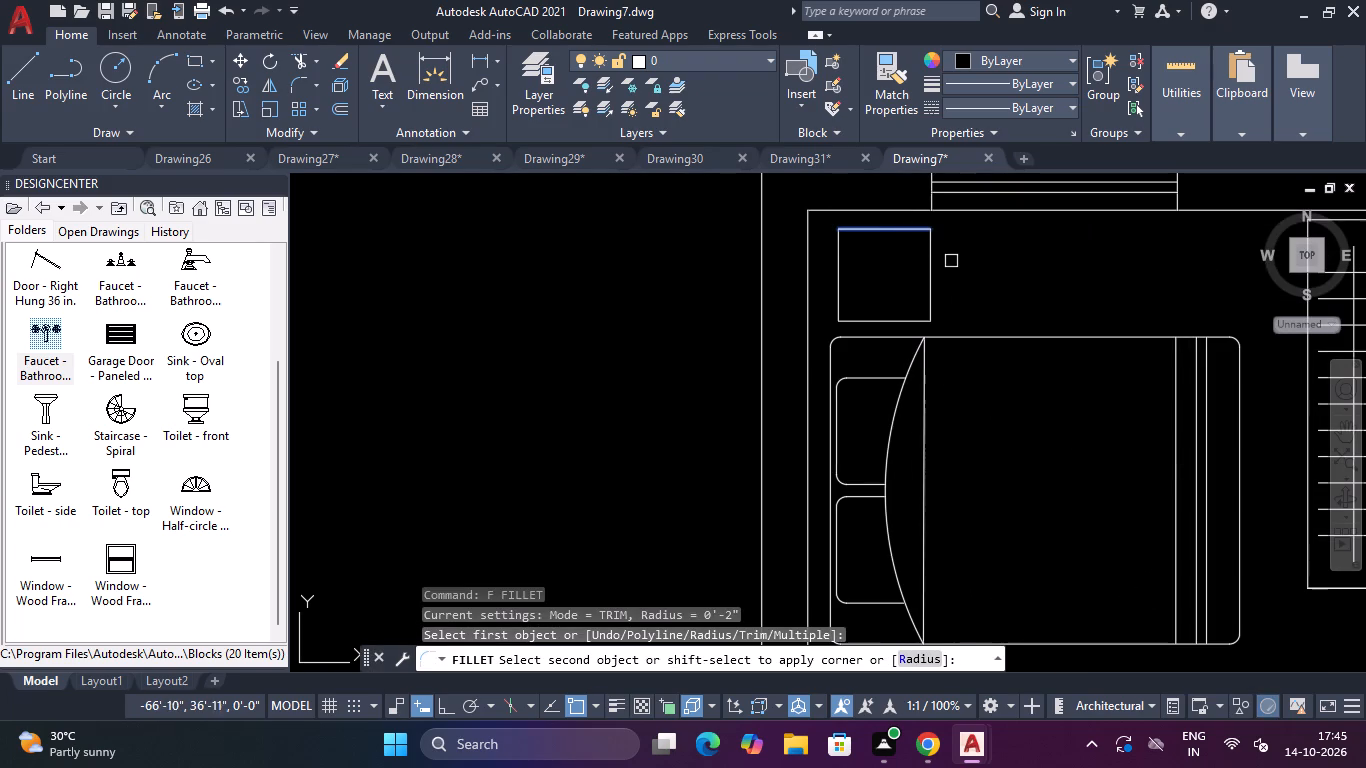
click(934, 267)
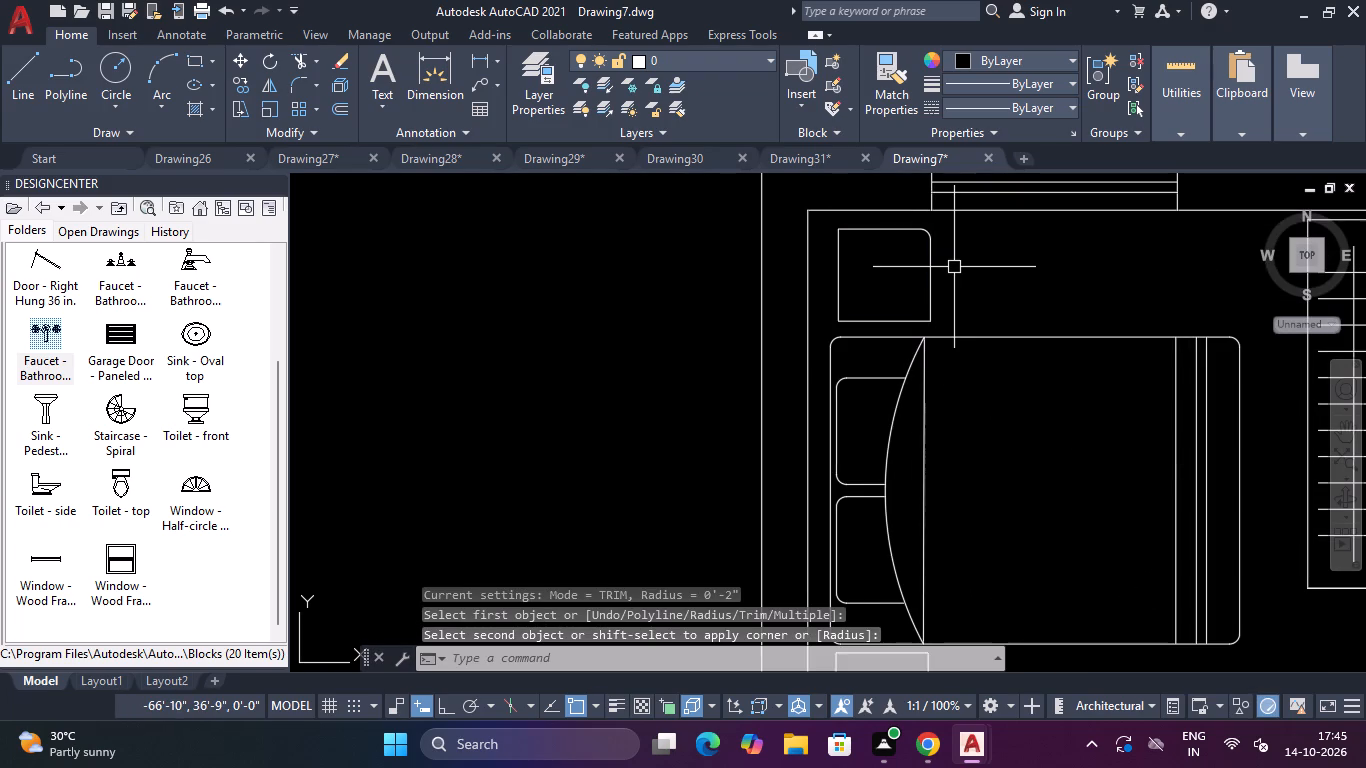
key(space)
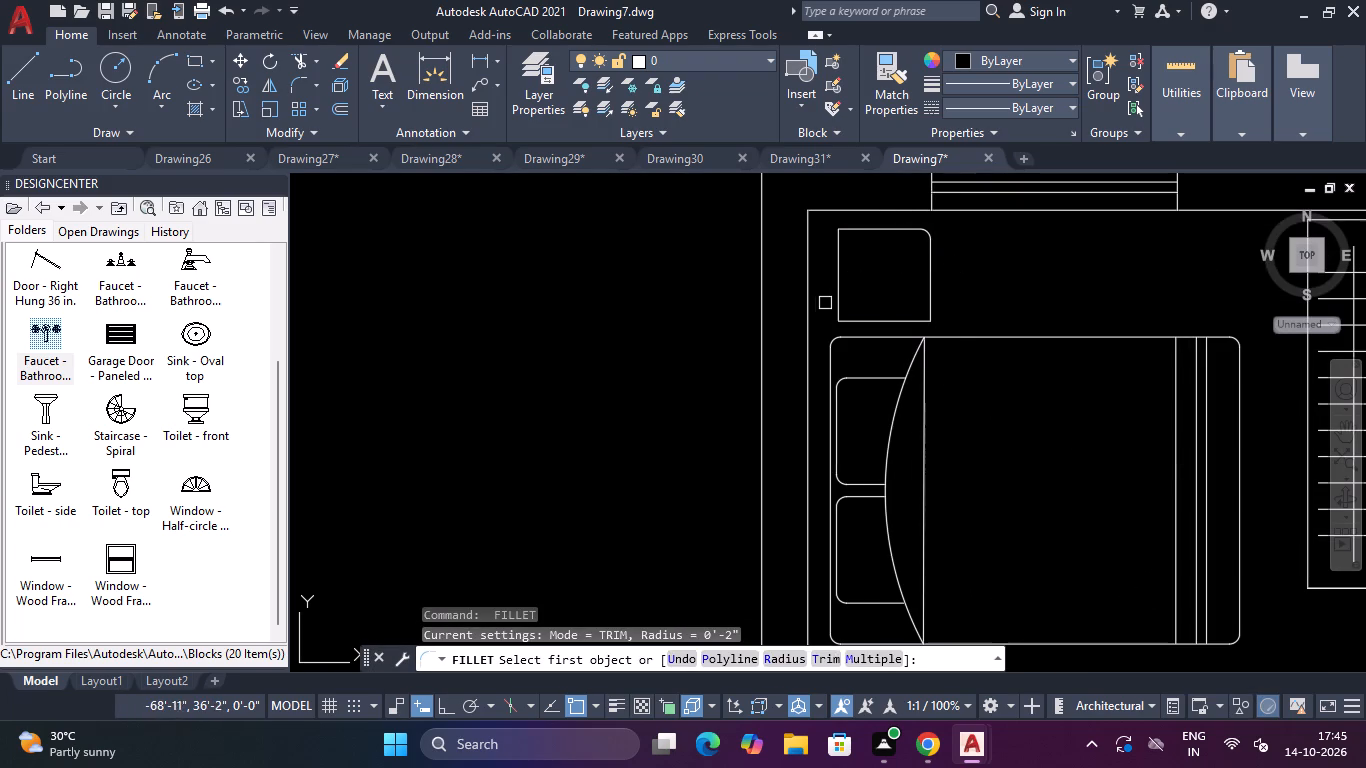
click(835, 288)
click(861, 320)
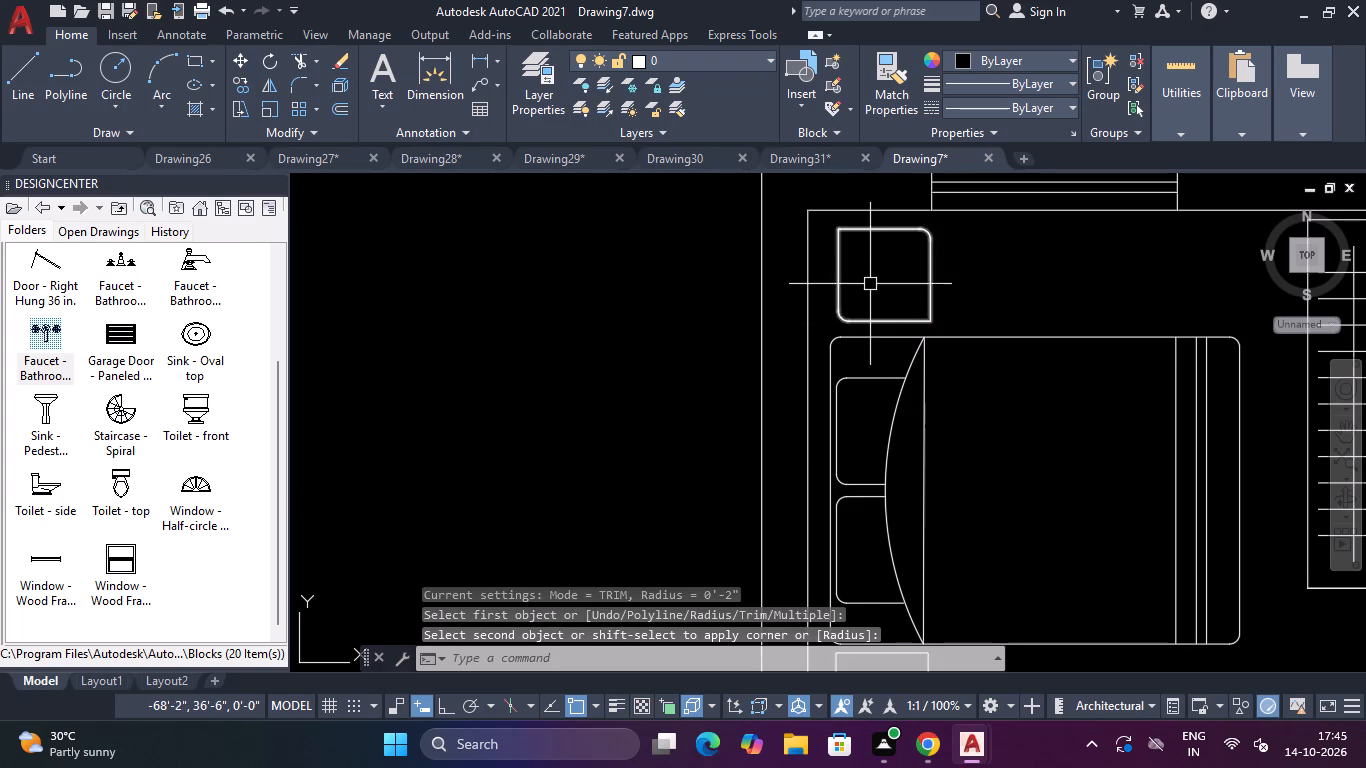
key(space)
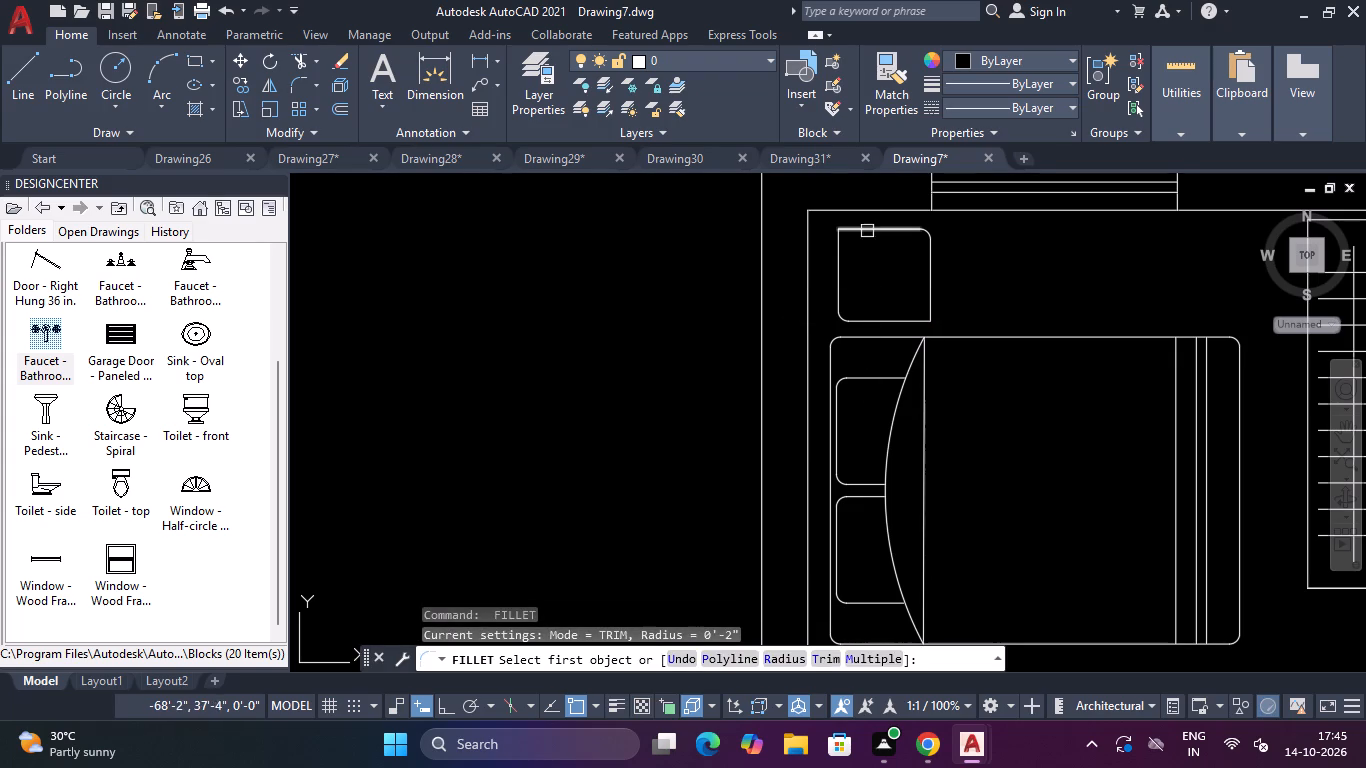
click(865, 224)
click(834, 245)
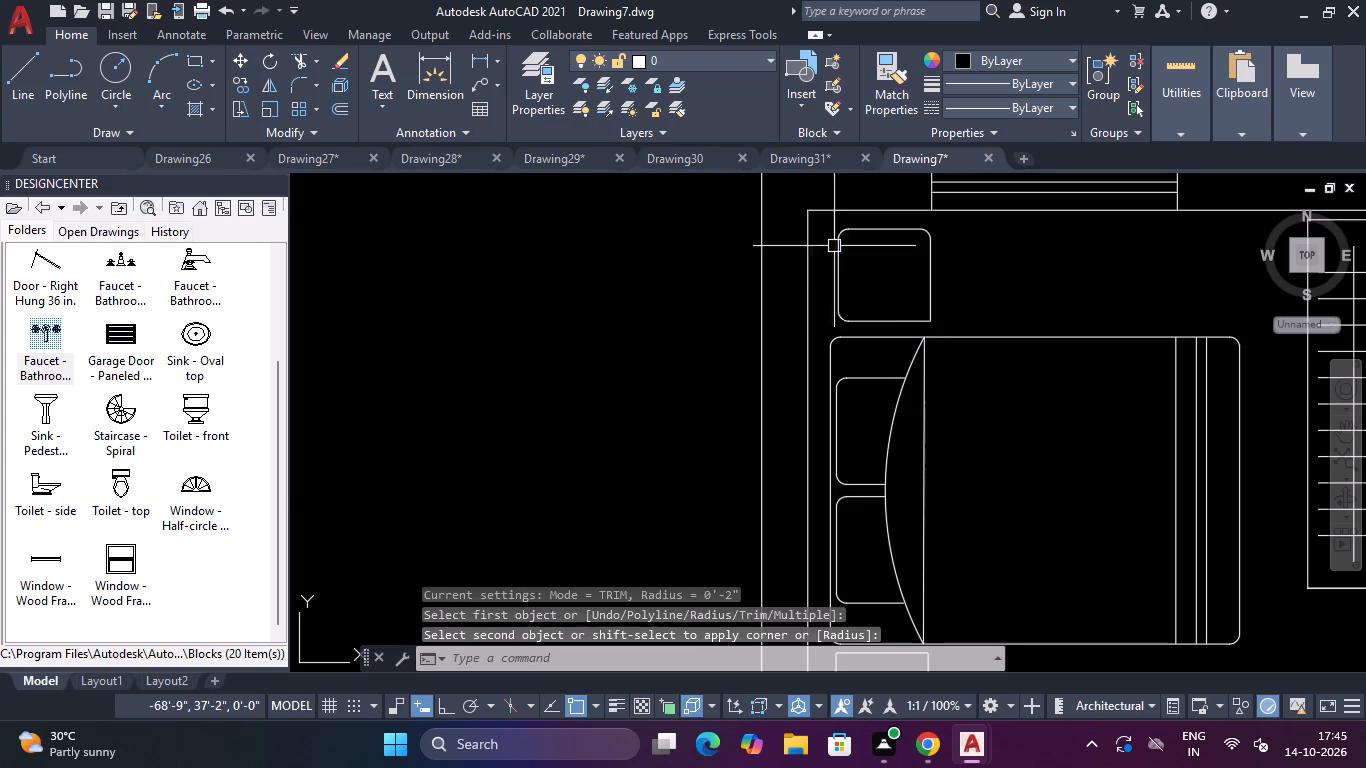
key(space)
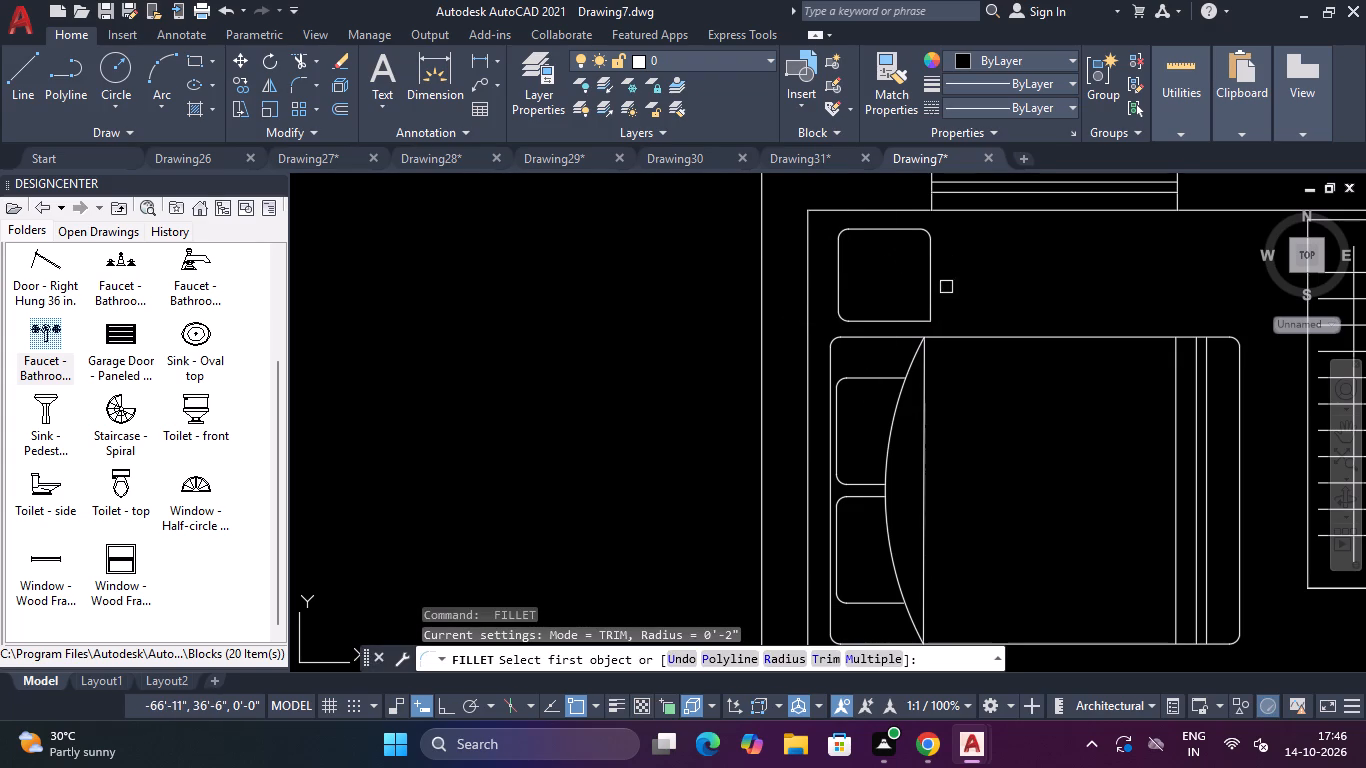
click(932, 288)
click(896, 319)
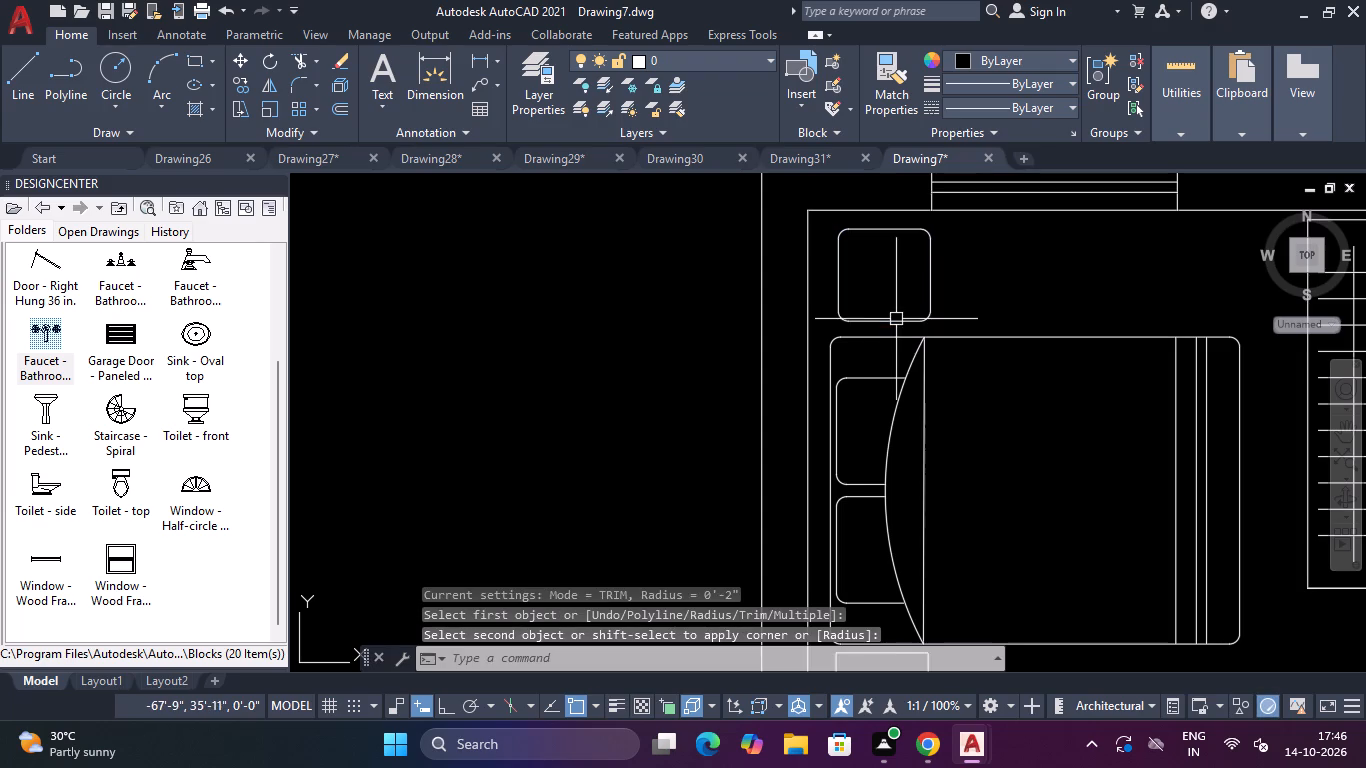
Fillet all four corners of the lower bedside table in the top-left bedroom with a 2" radius.
key(space)
scroll(925, 292, down, 3)
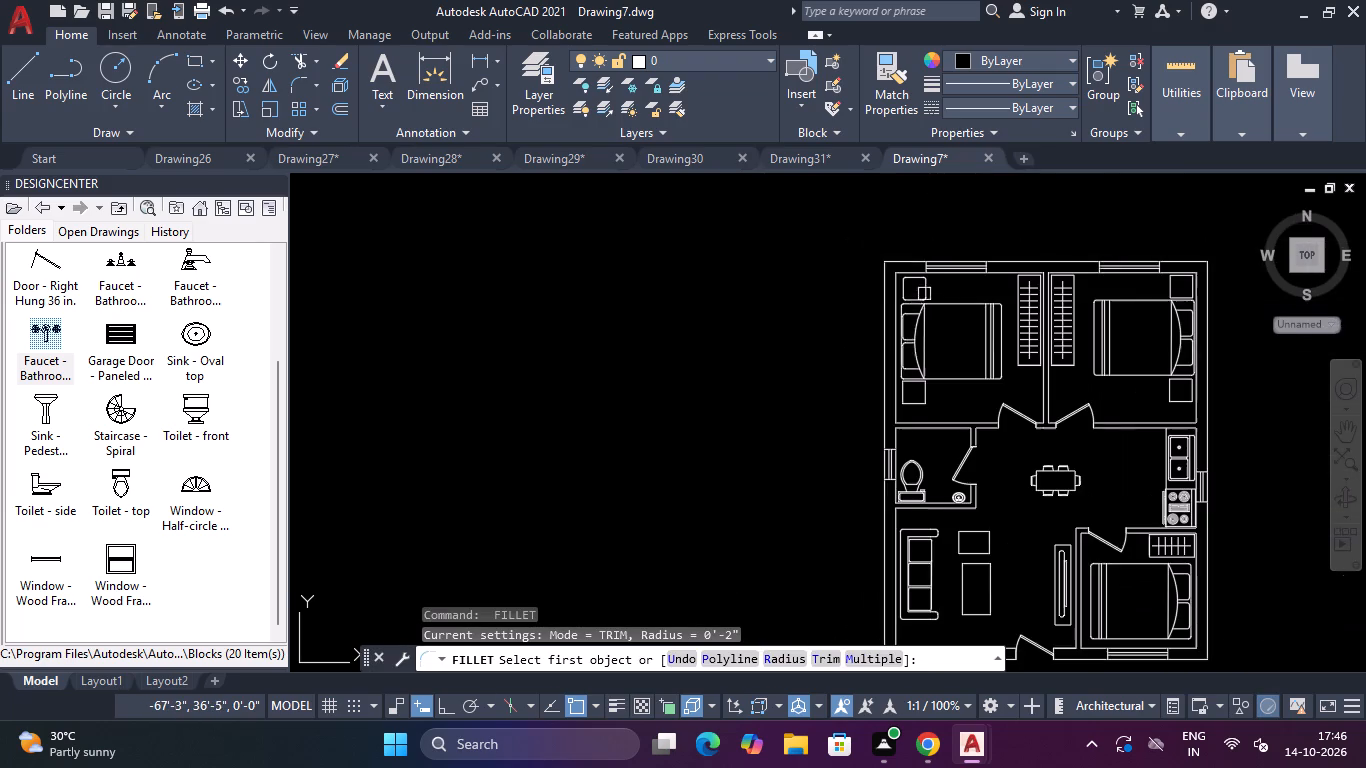
scroll(904, 381, up, 4)
click(938, 375)
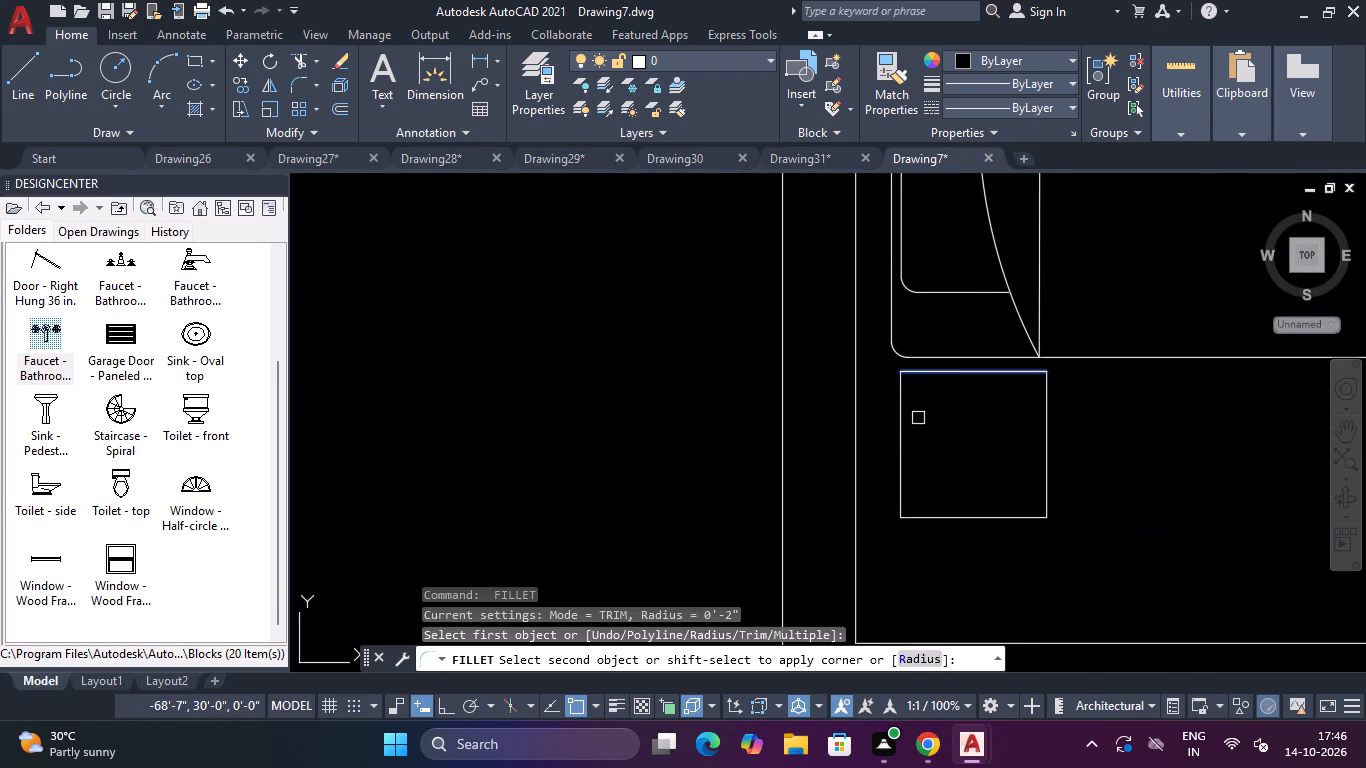
click(906, 418)
key(space)
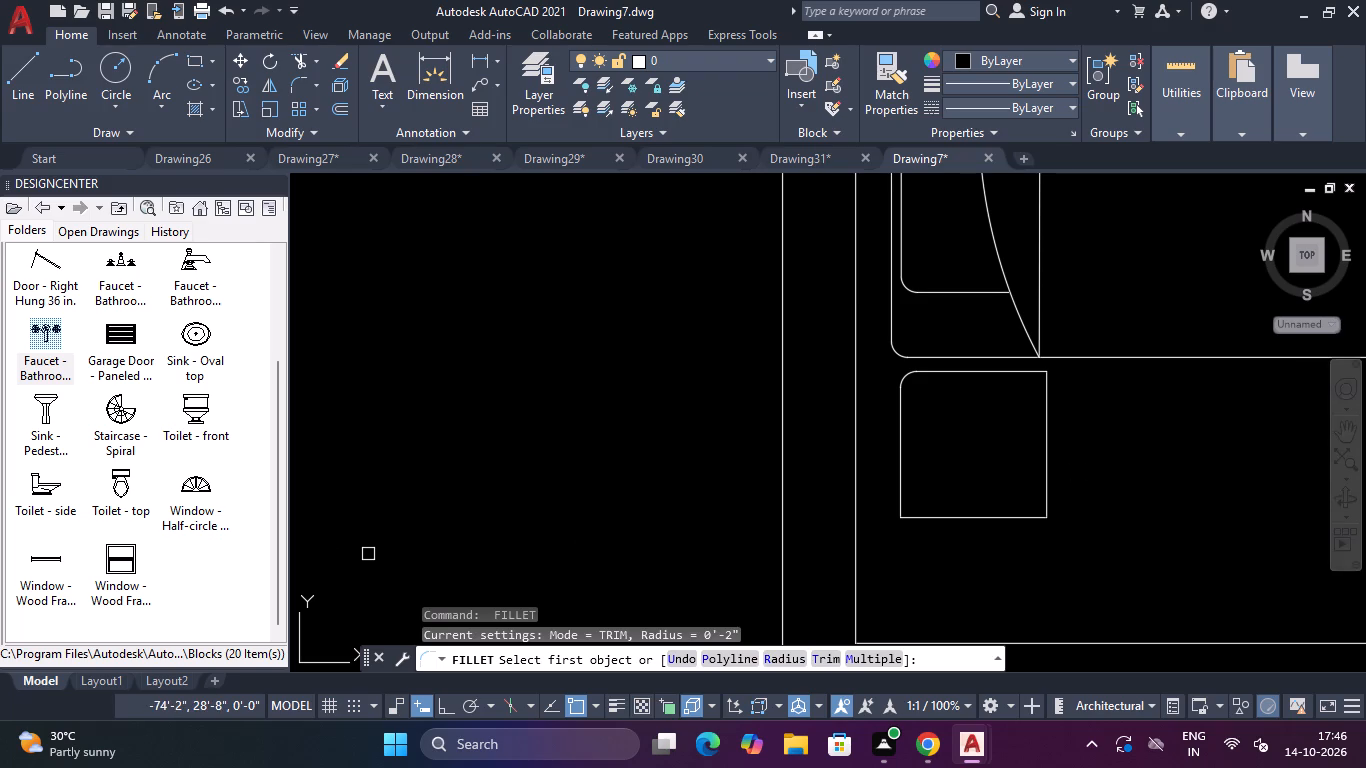
click(902, 480)
click(953, 515)
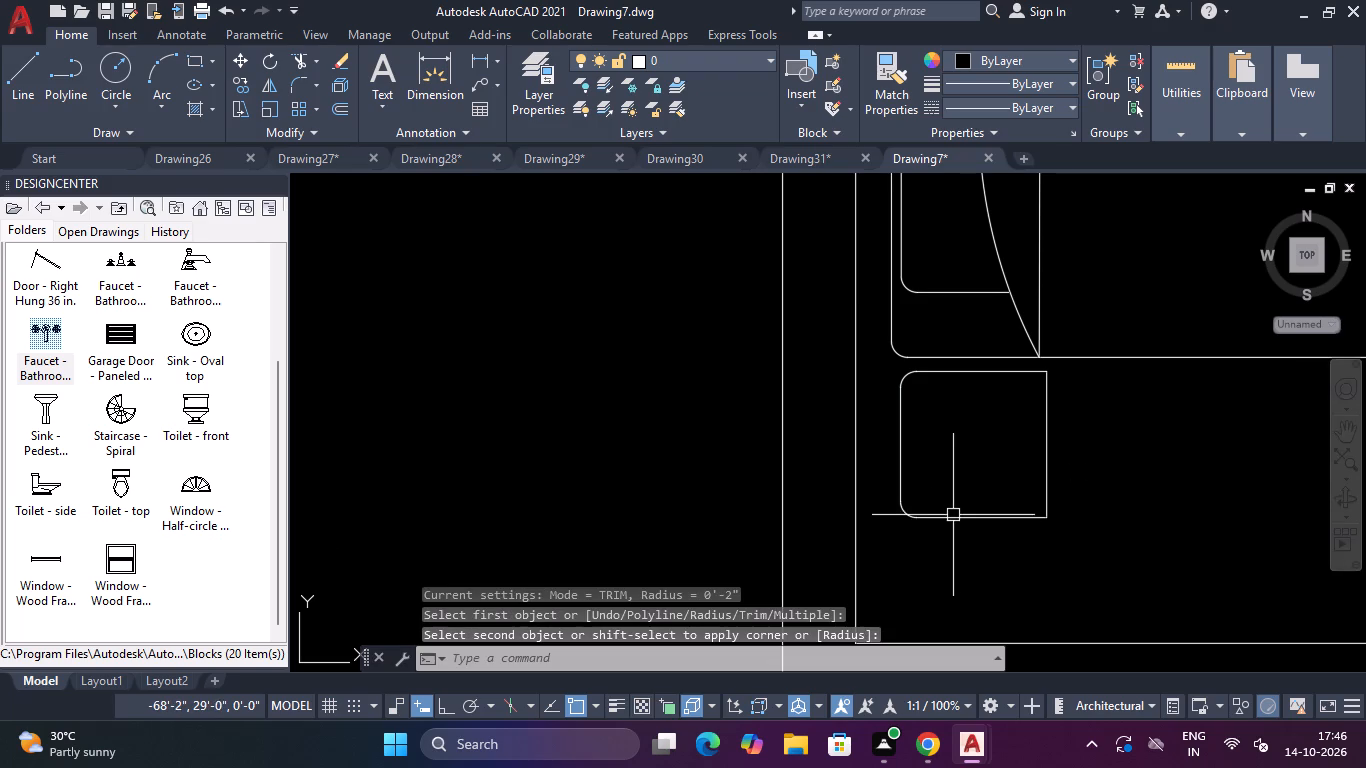
key(space)
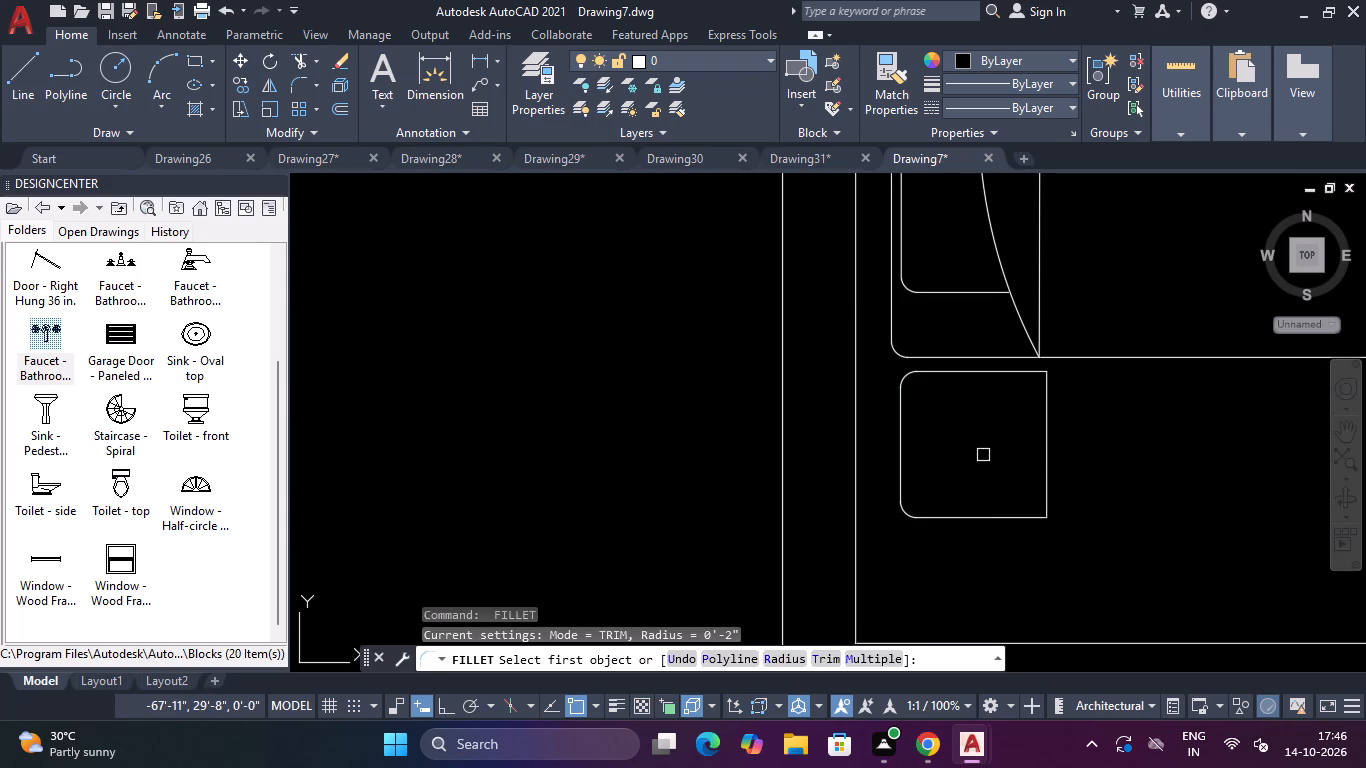
click(1011, 375)
click(1052, 393)
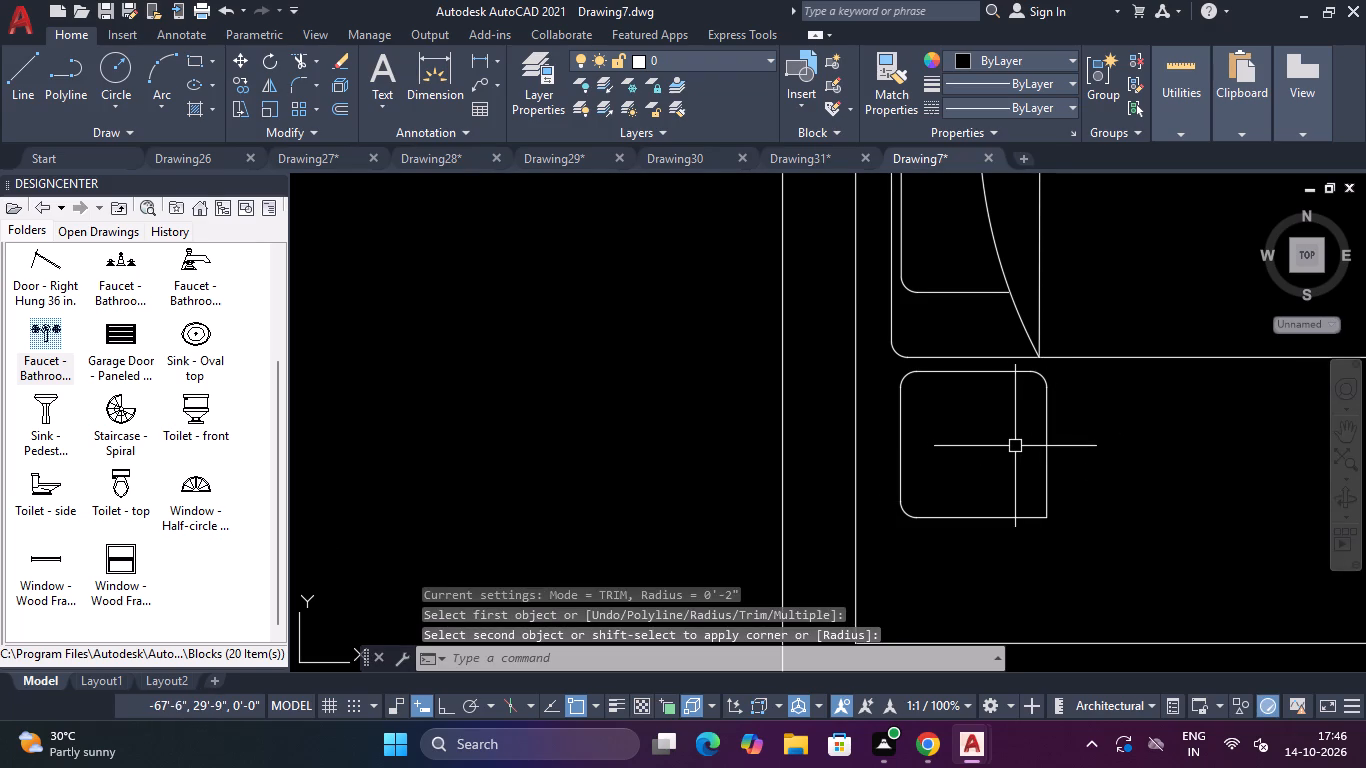
key(space)
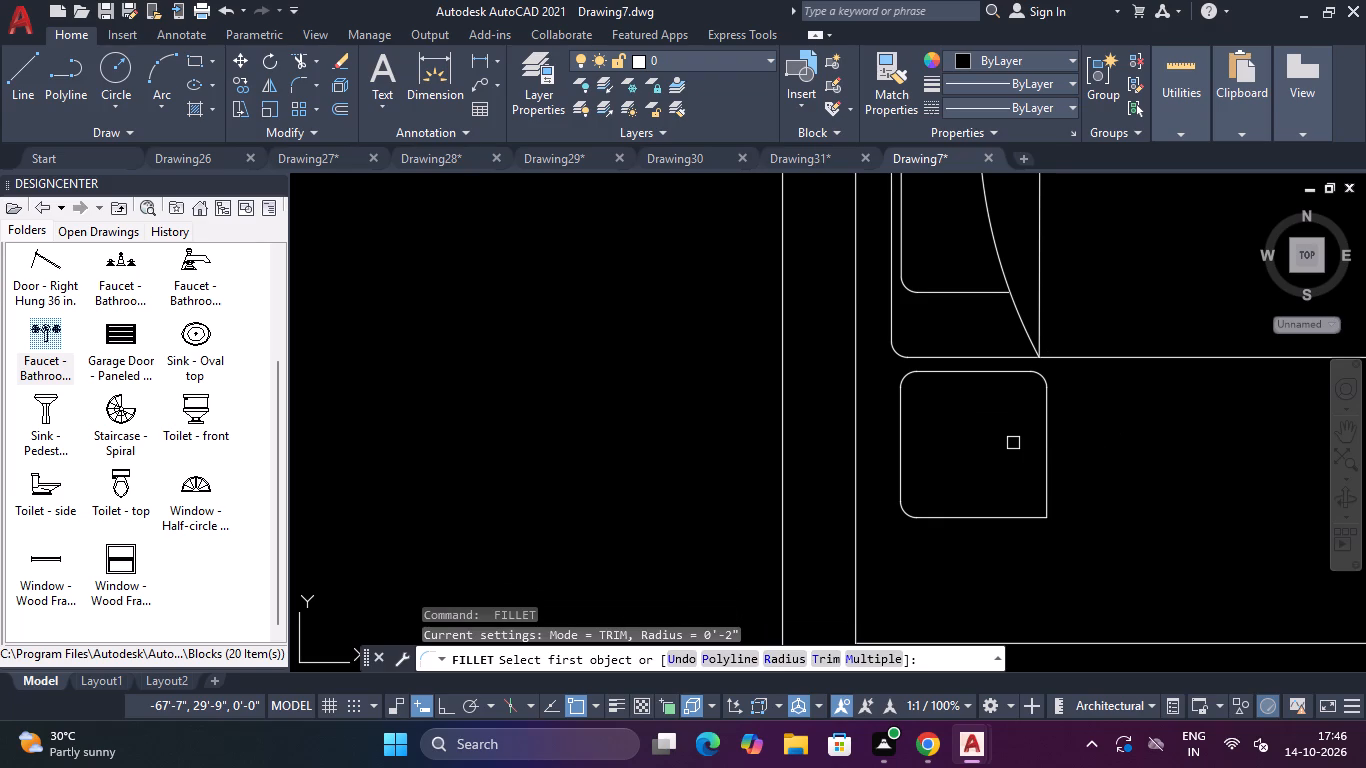
click(1045, 468)
click(1022, 518)
Fillet all four corners of the upper bedside table in the top-right bedroom with a 2" radius.
scroll(1018, 499, down, 6)
scroll(1161, 449, up, 4)
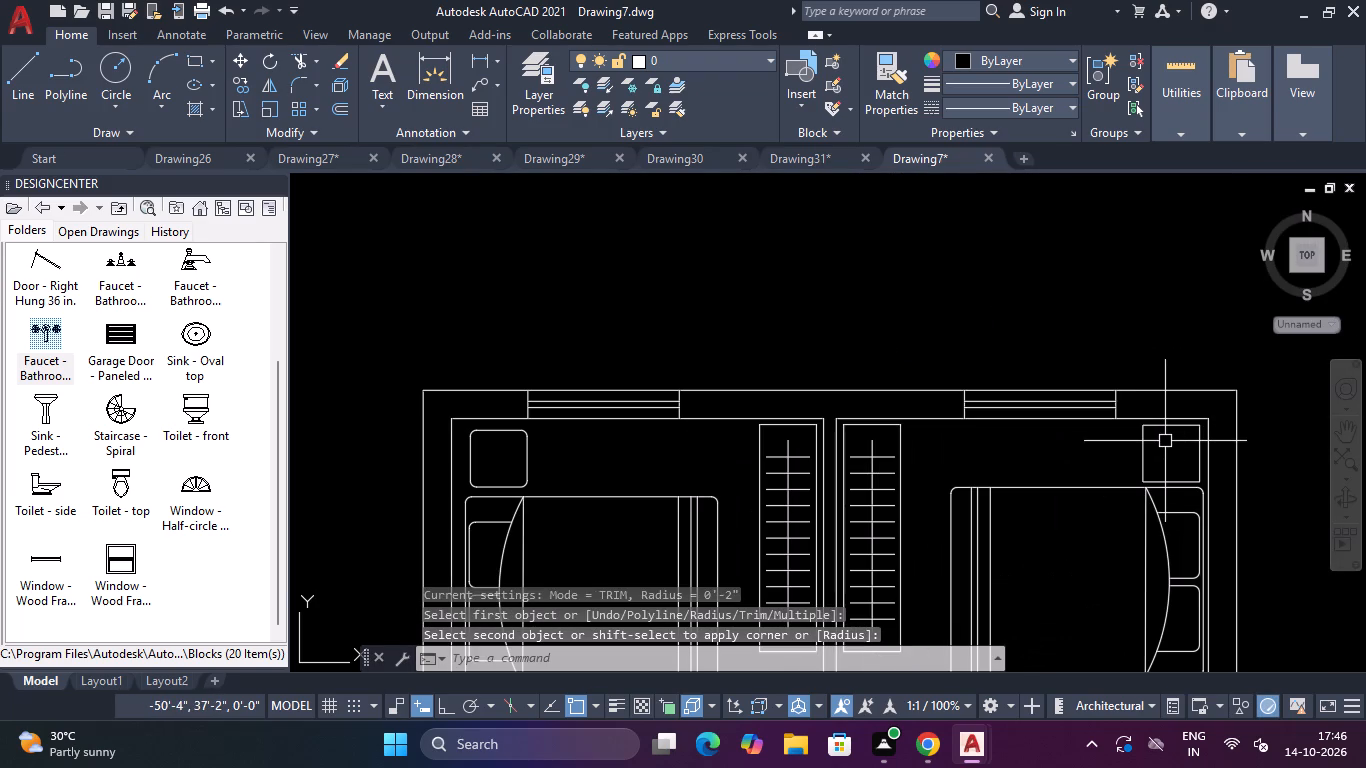
key(space)
scroll(1156, 427, up, 2)
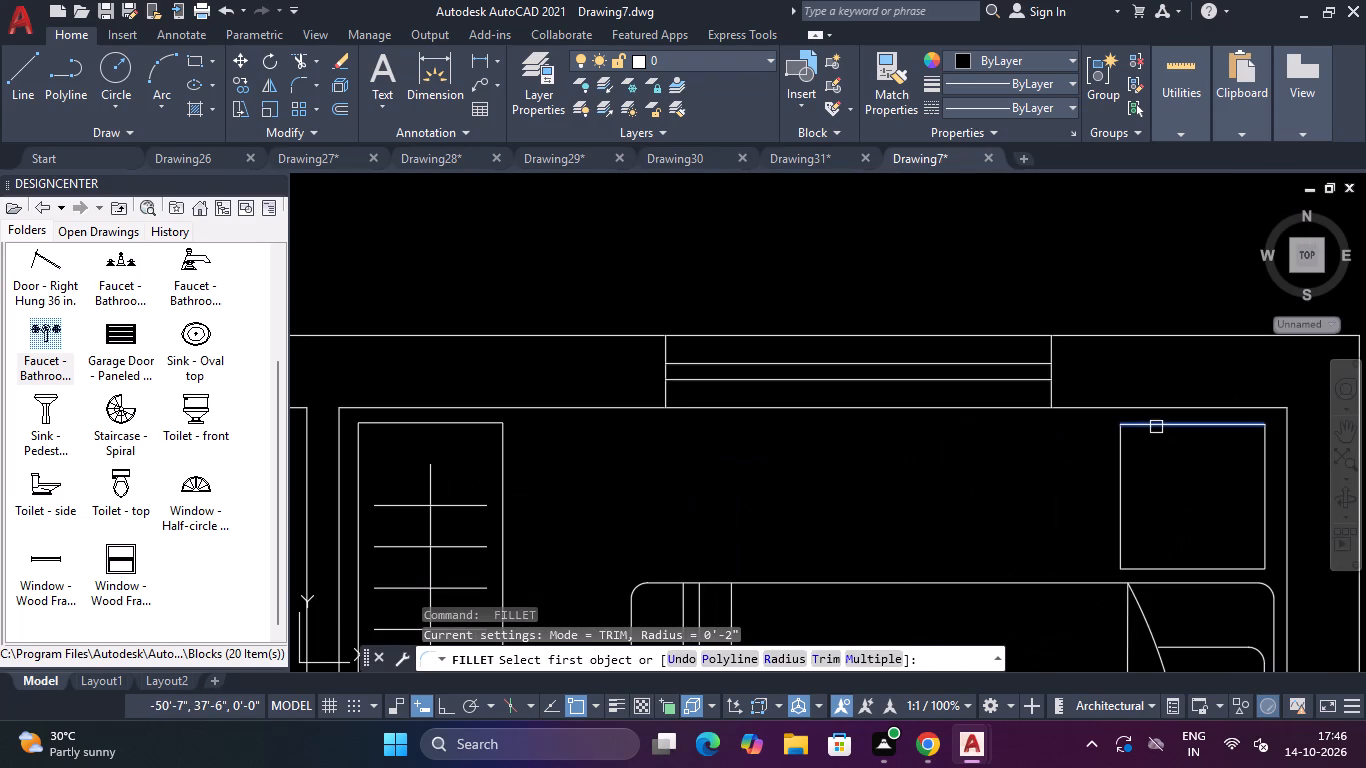
click(1156, 427)
click(1115, 446)
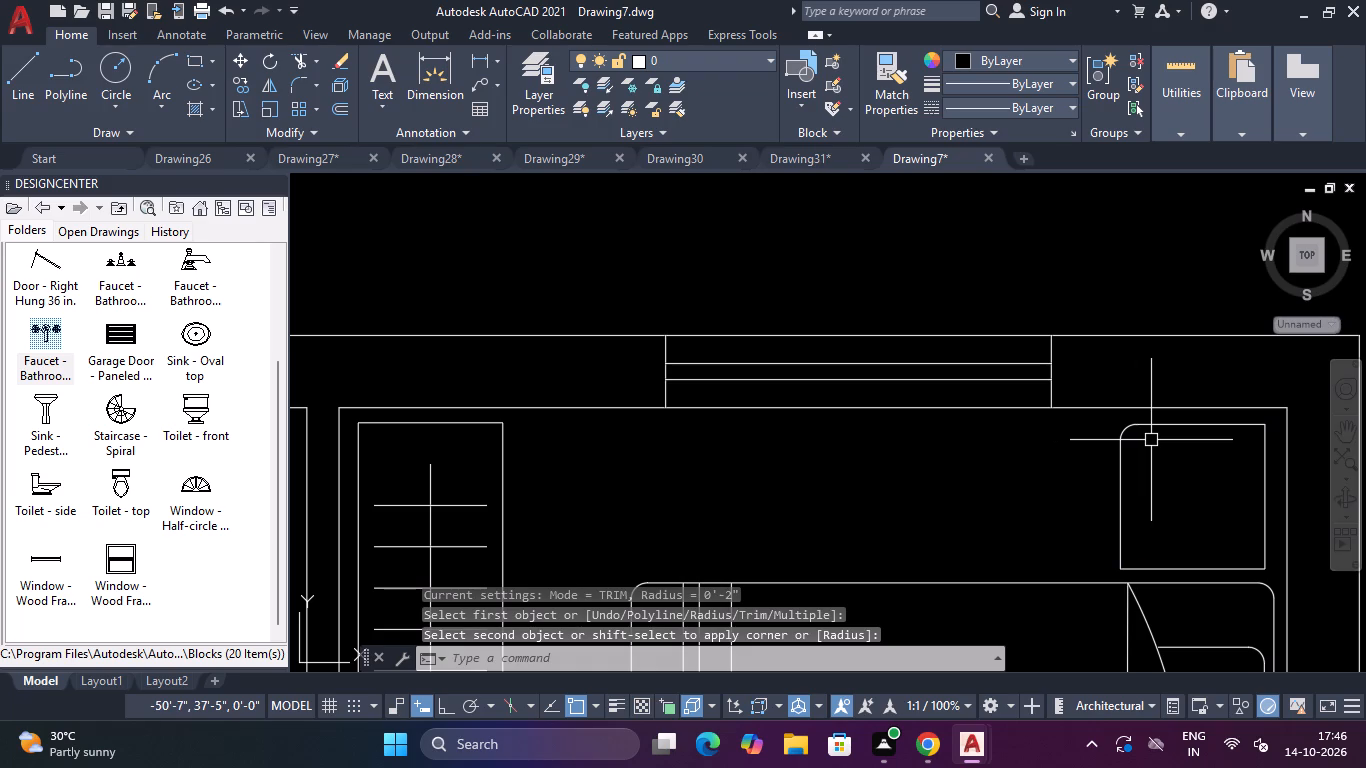
key(space)
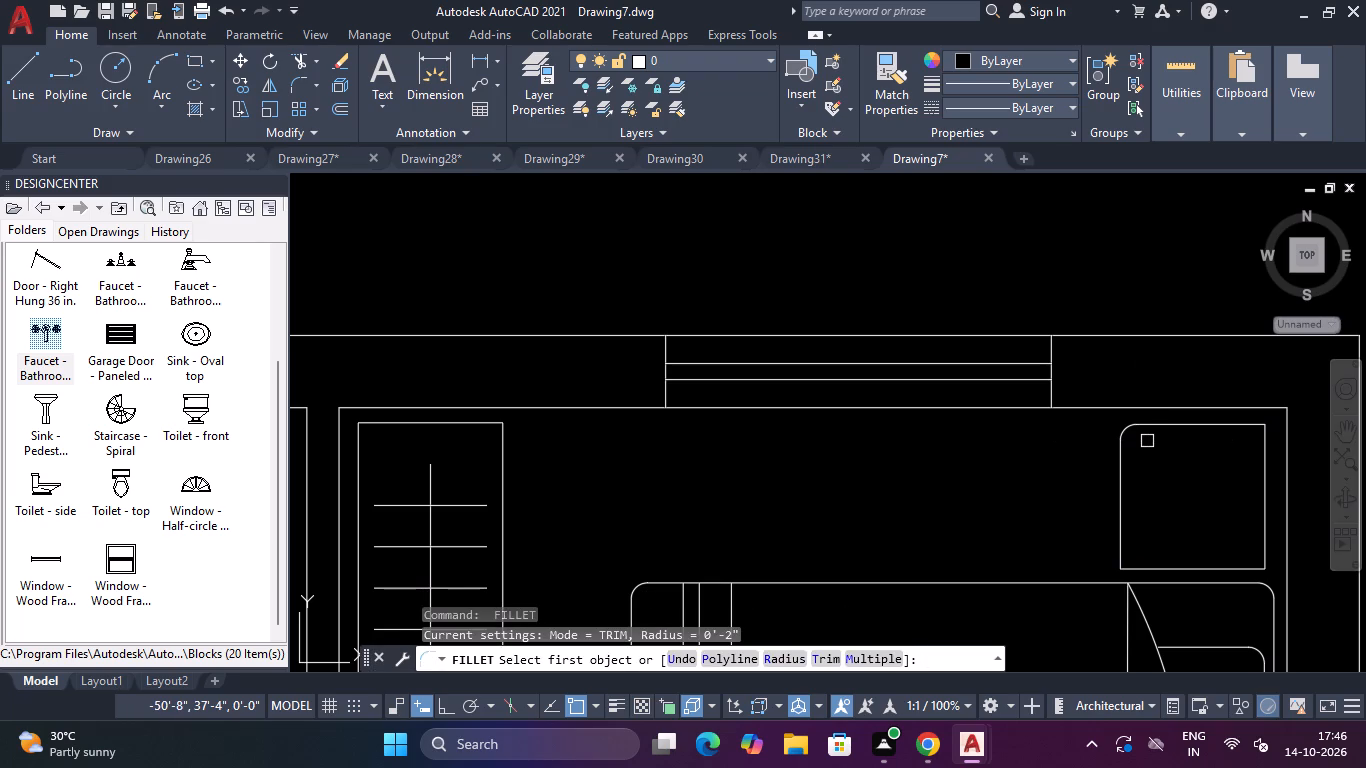
click(1236, 424)
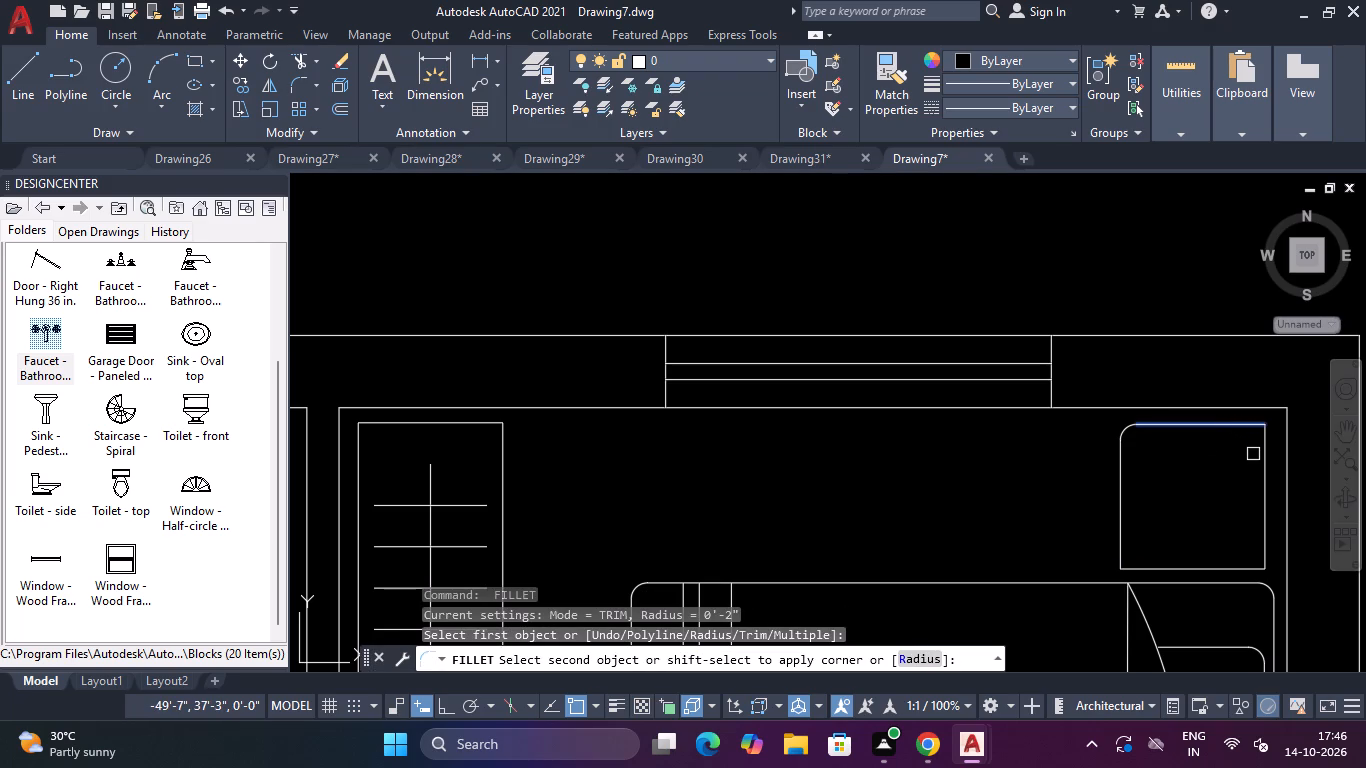
click(1265, 454)
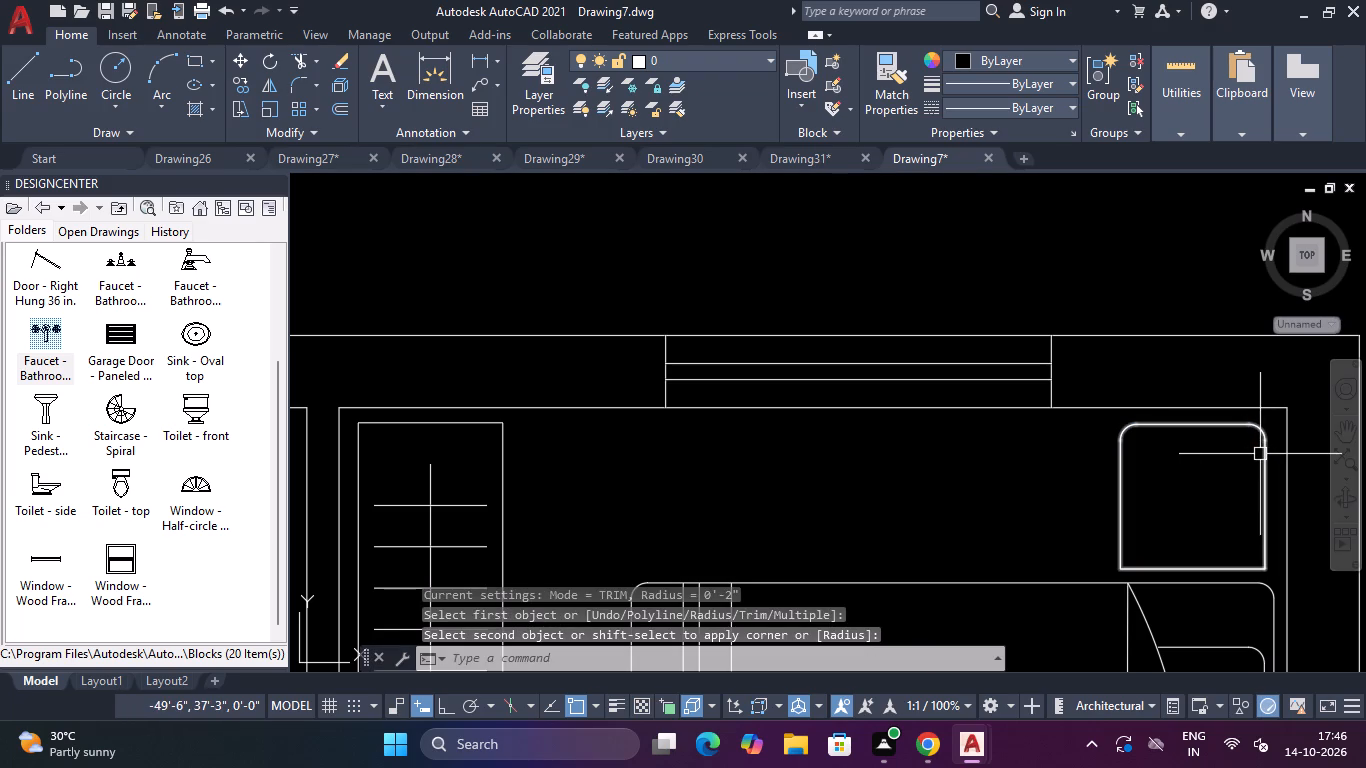
key(space)
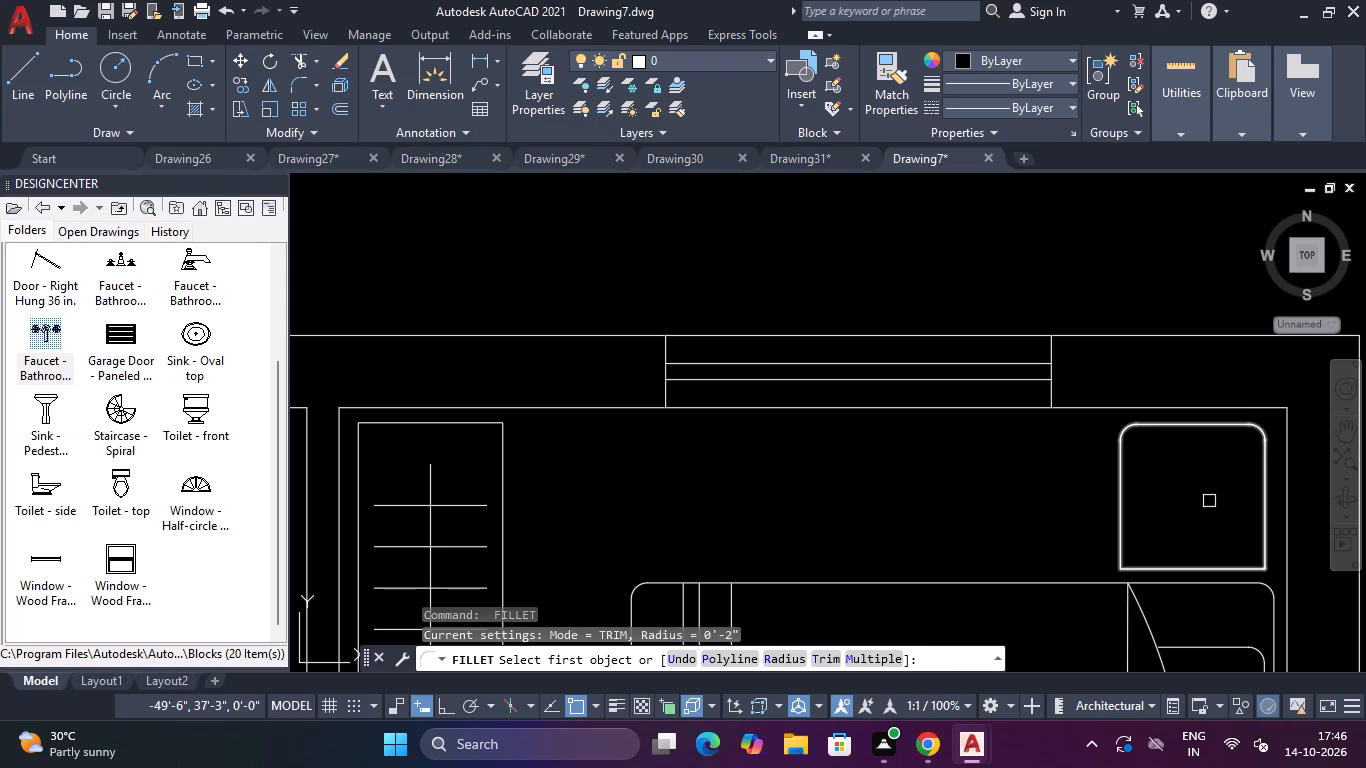
click(1123, 514)
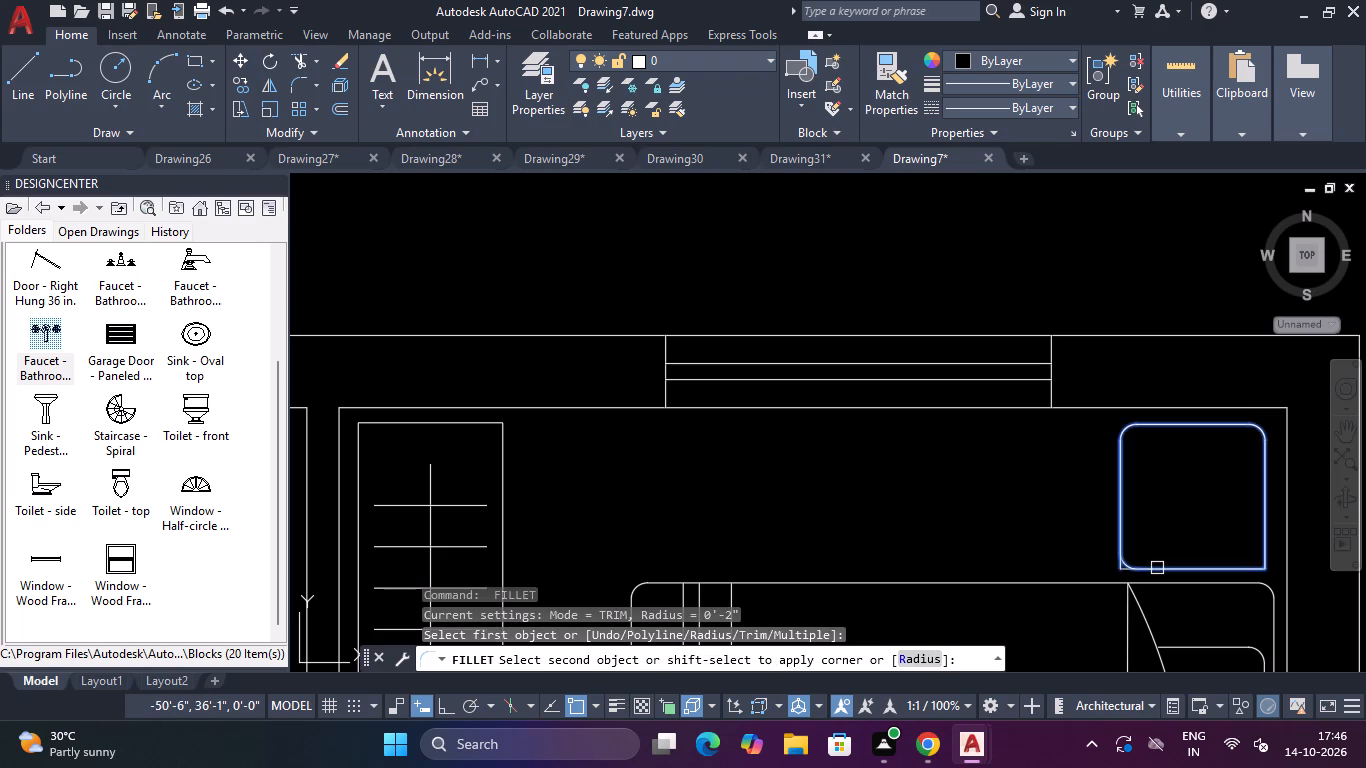
click(1157, 568)
key(space)
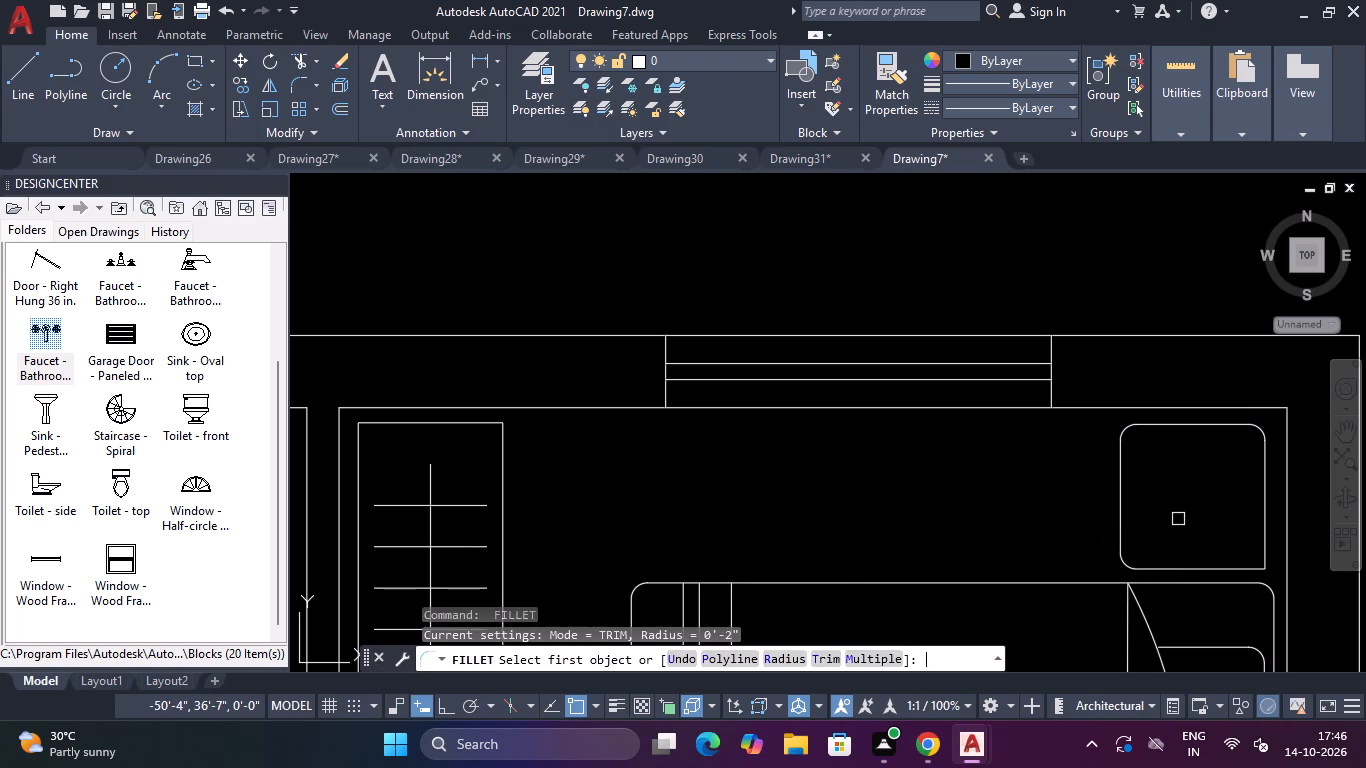
click(1263, 528)
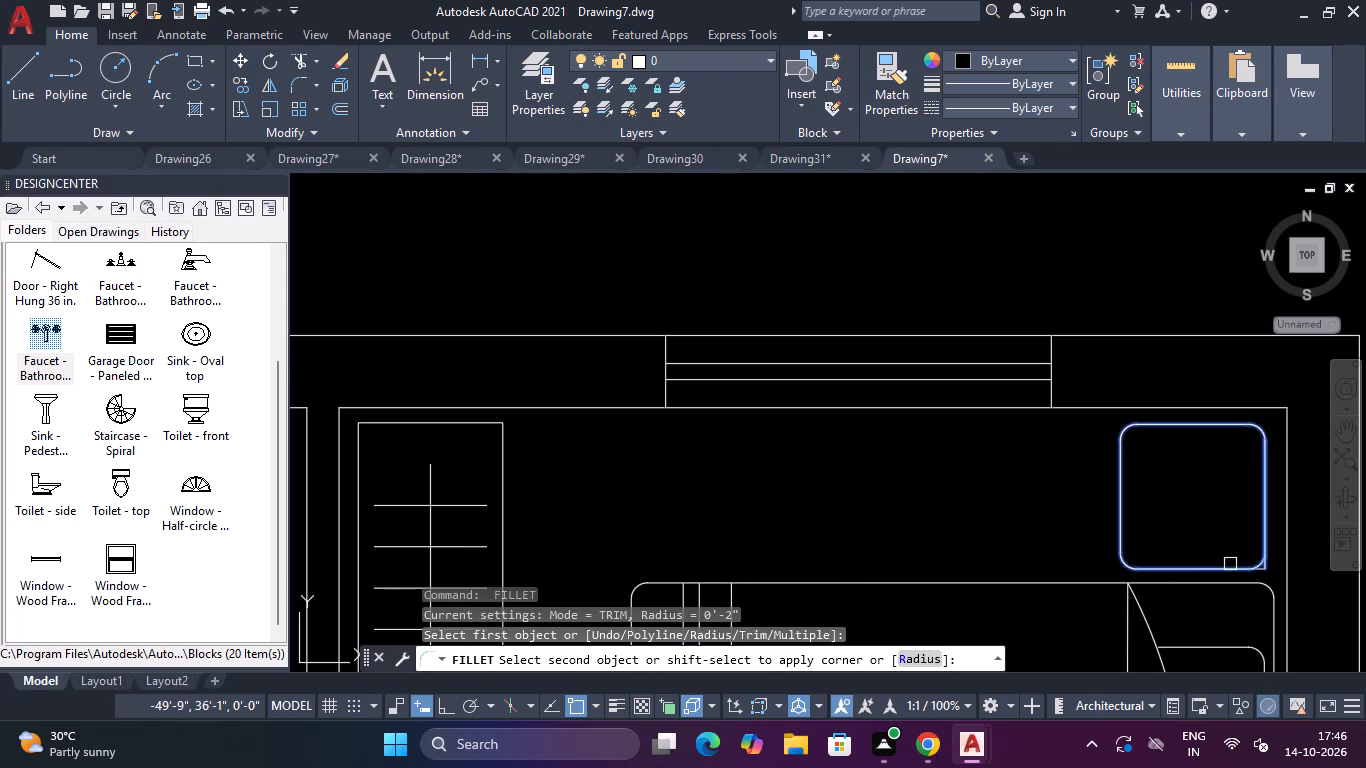
click(1230, 564)
Fillet all four corners of the lower bedside table in the top-right bedroom with a 2" radius.
scroll(1243, 467, down, 5)
scroll(1257, 519, up, 4)
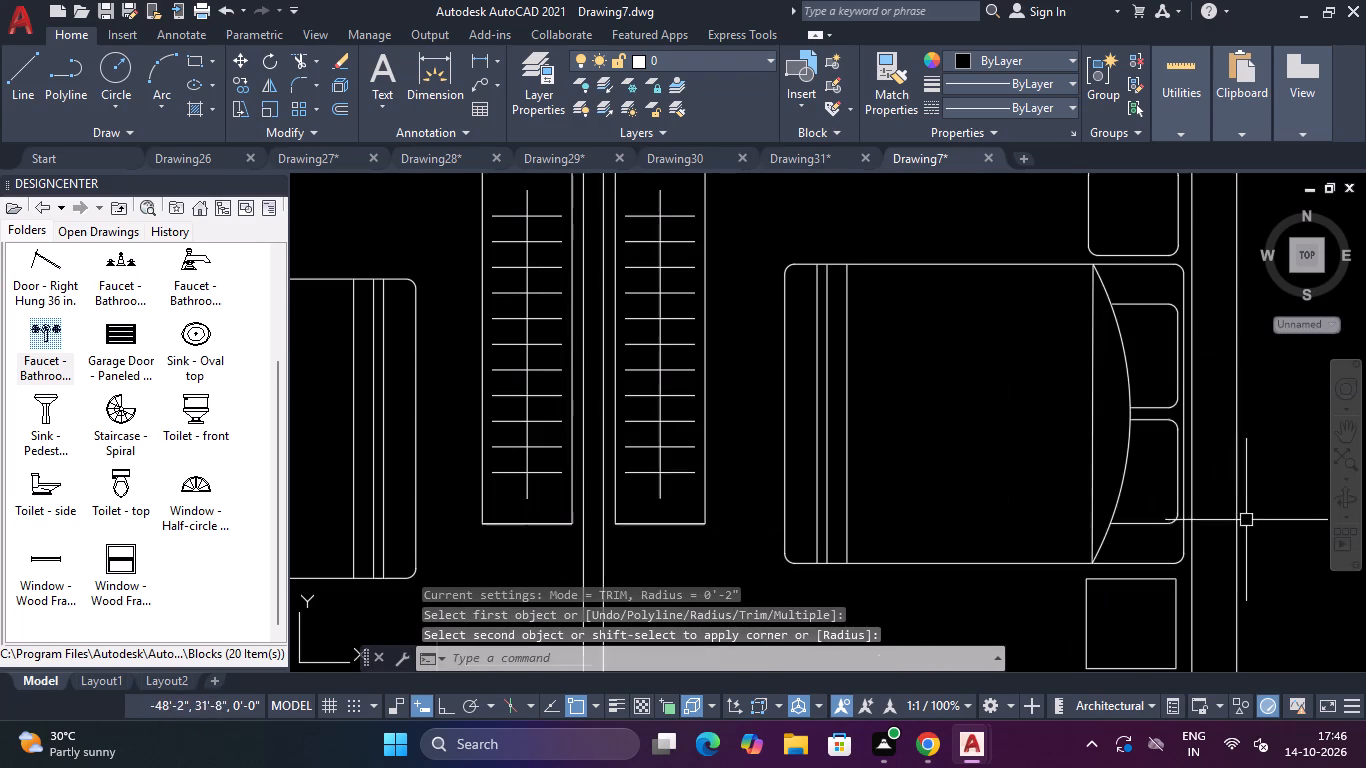
scroll(1170, 589, down, 2)
scroll(1161, 597, up, 3)
scroll(1139, 608, down, 2)
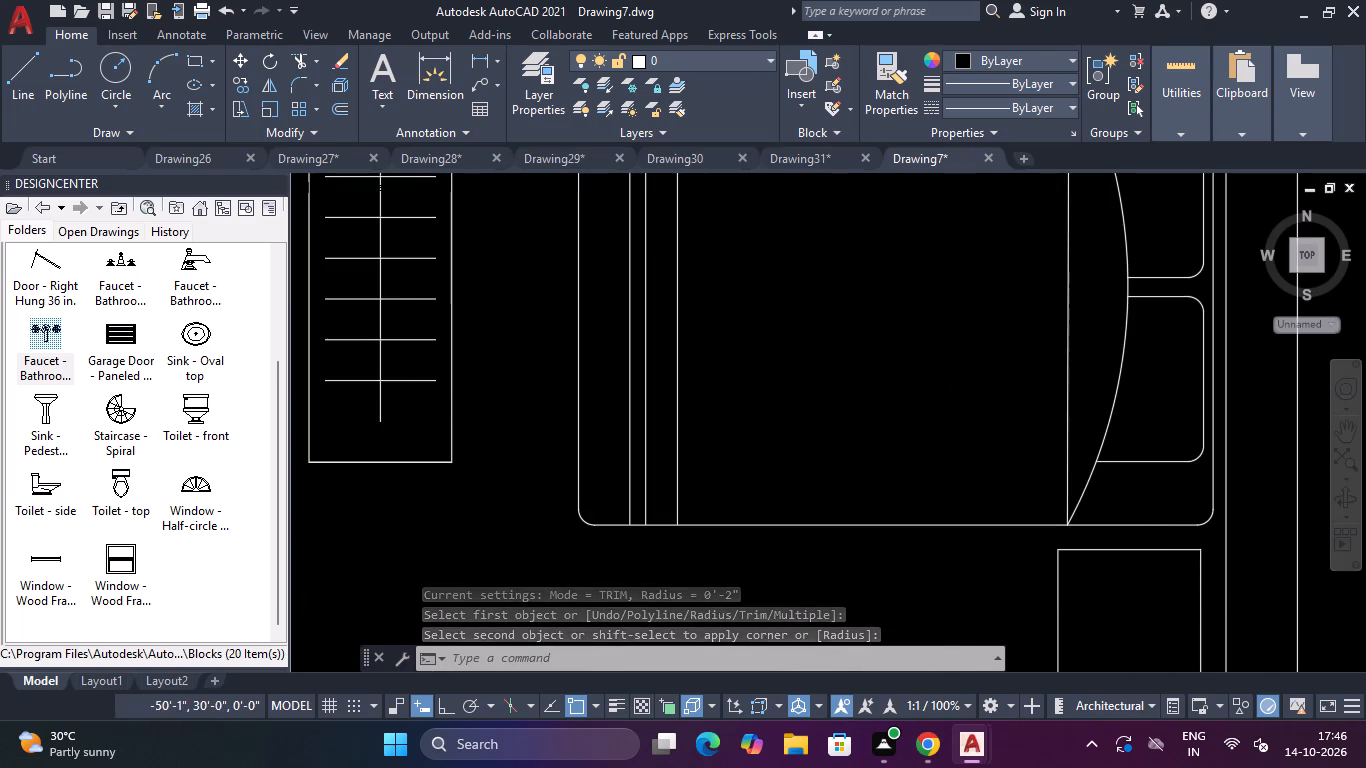
scroll(1139, 608, down, 4)
scroll(1113, 657, up, 2)
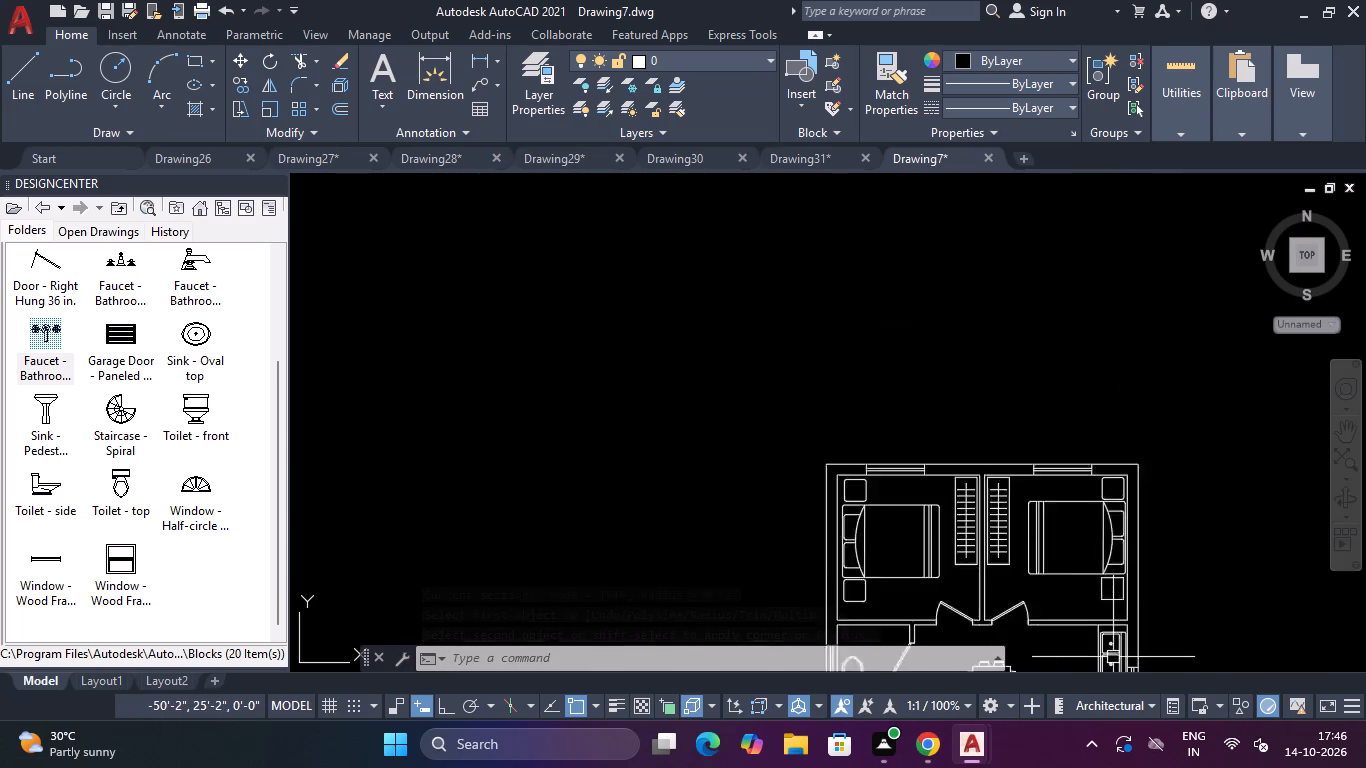
scroll(1113, 657, up, 1)
scroll(1115, 573, up, 2)
key(space)
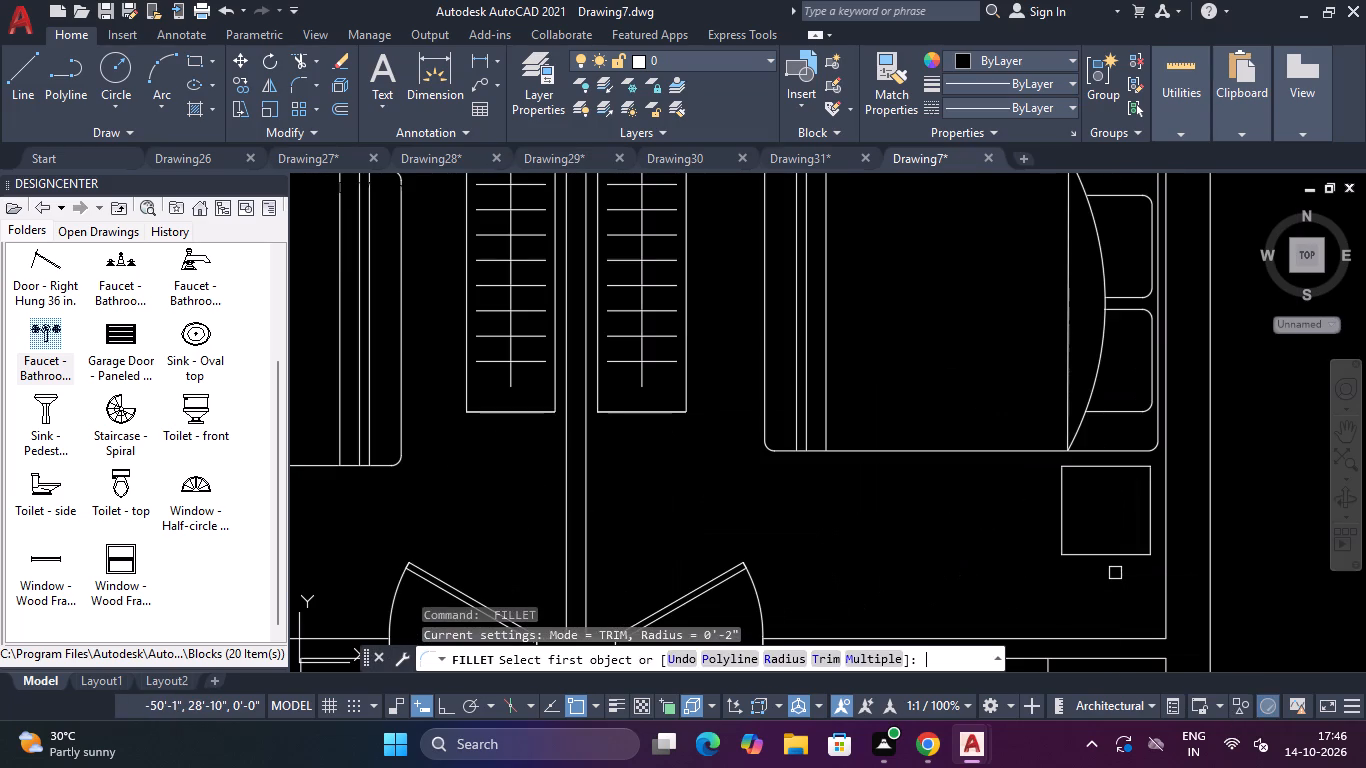
click(1084, 470)
click(1062, 509)
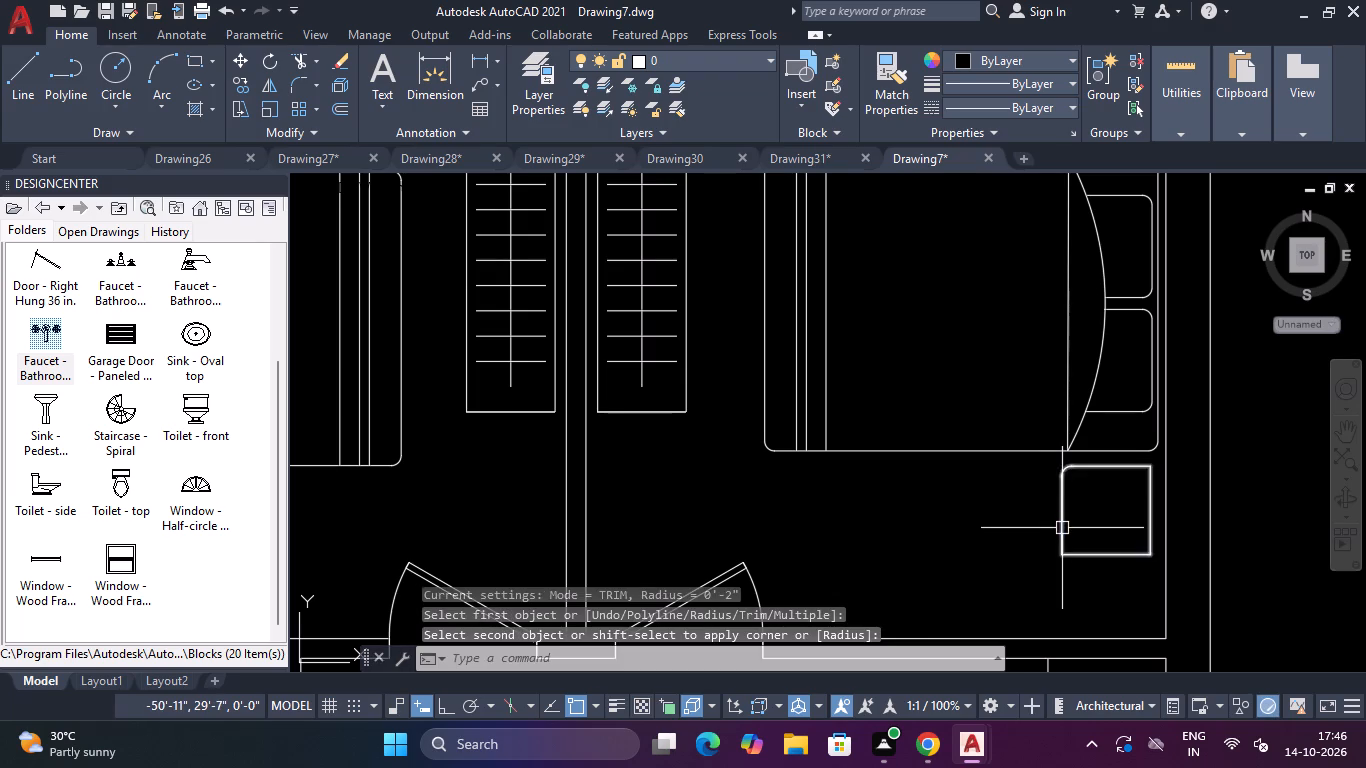
key(space)
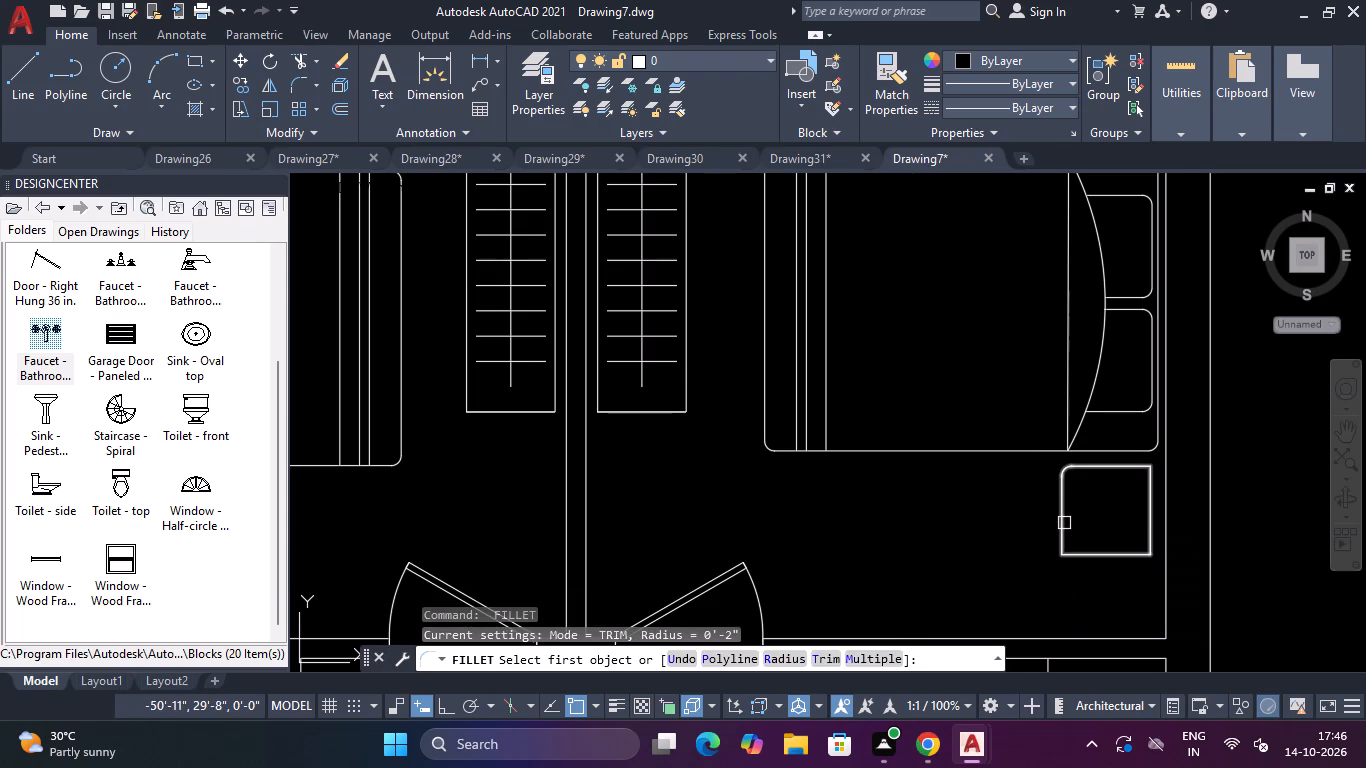
click(1064, 523)
click(1119, 554)
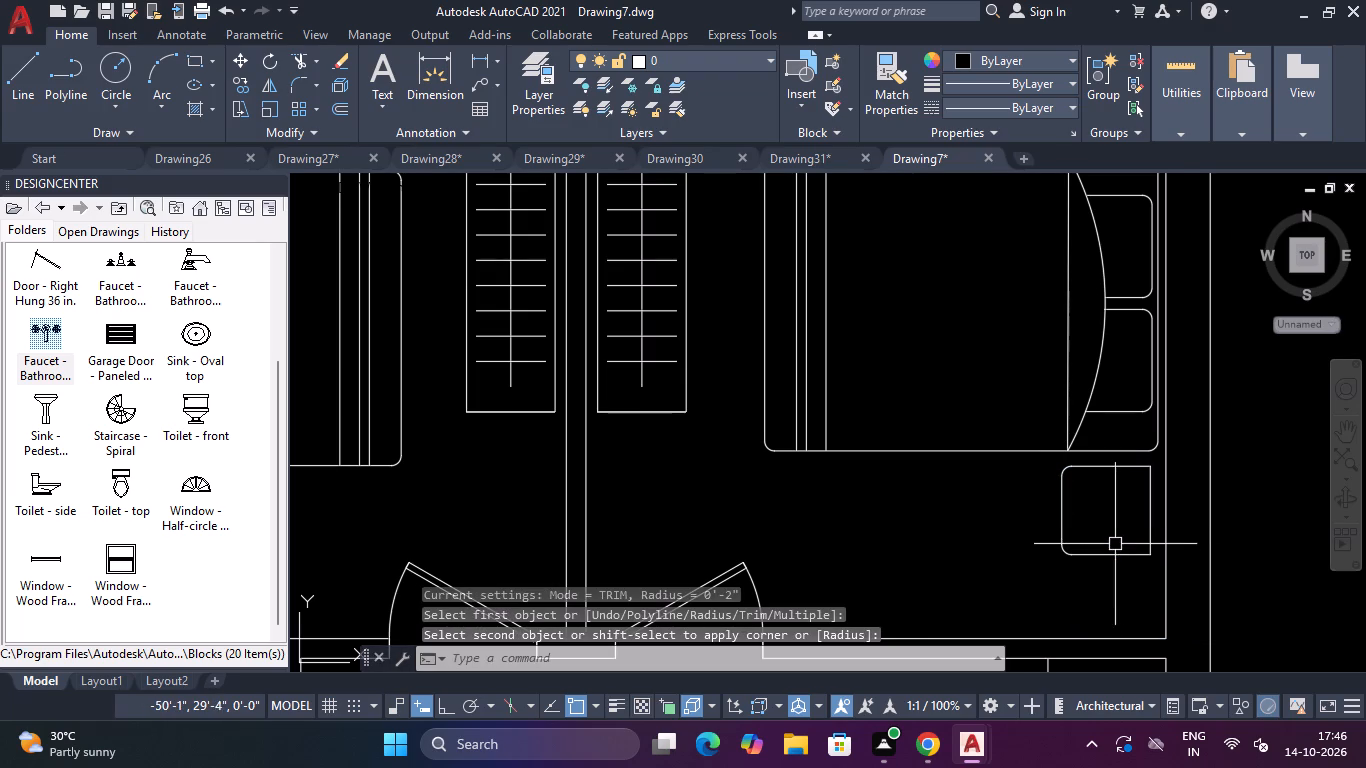
key(space)
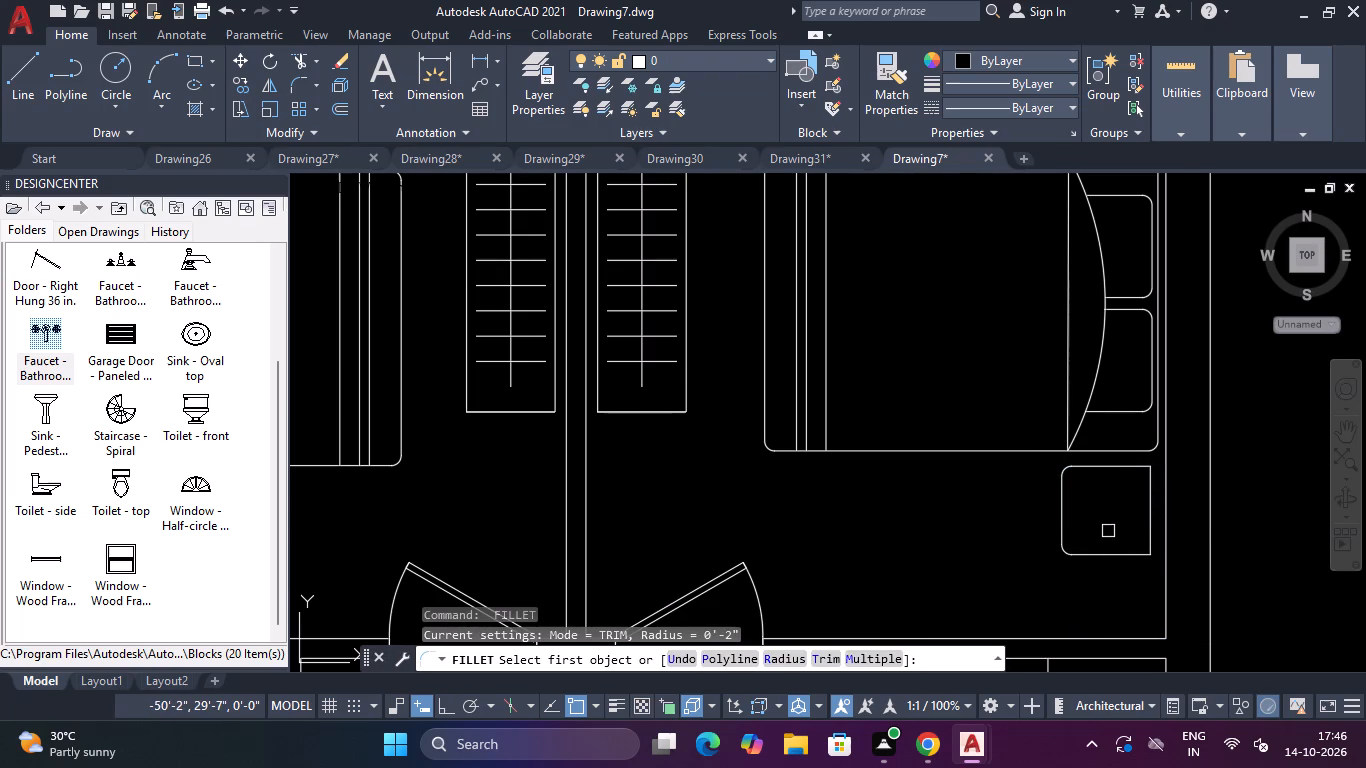
click(1132, 462)
click(1150, 478)
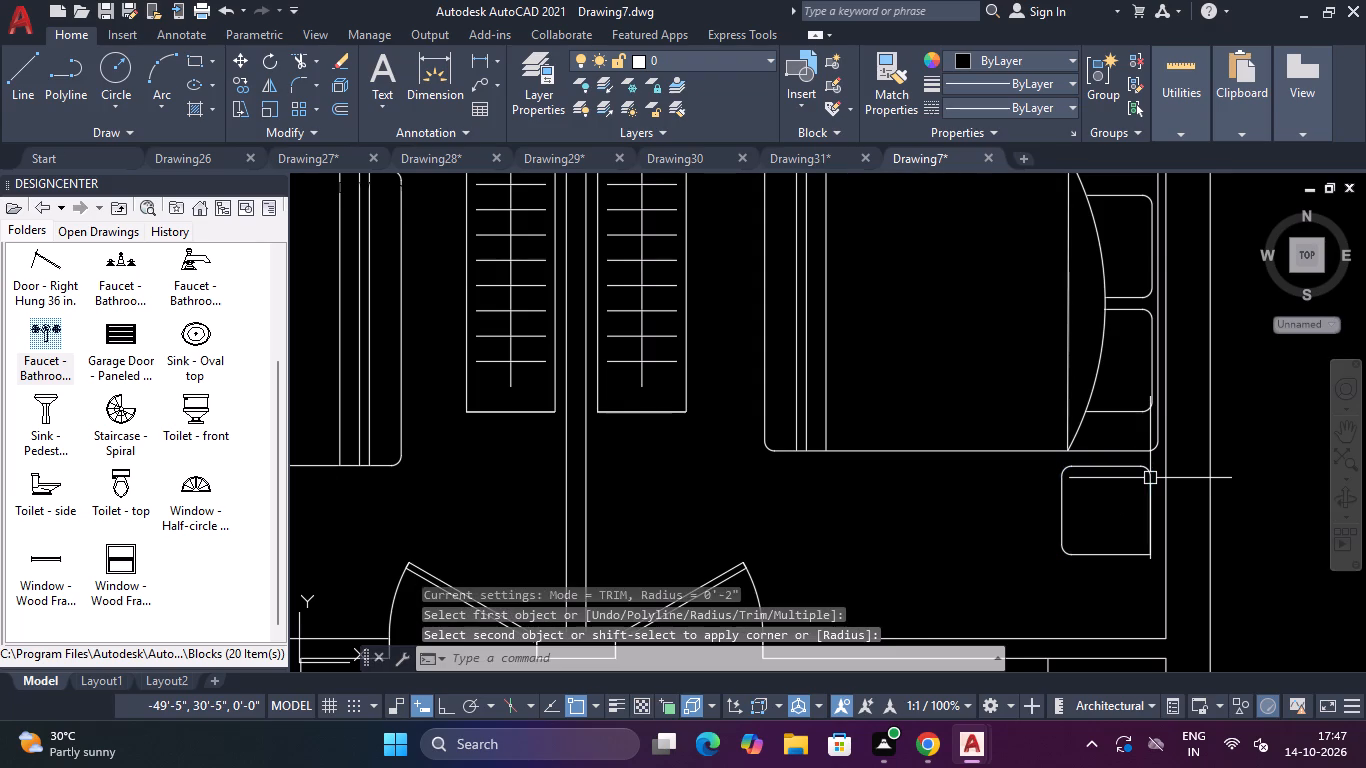
key(space)
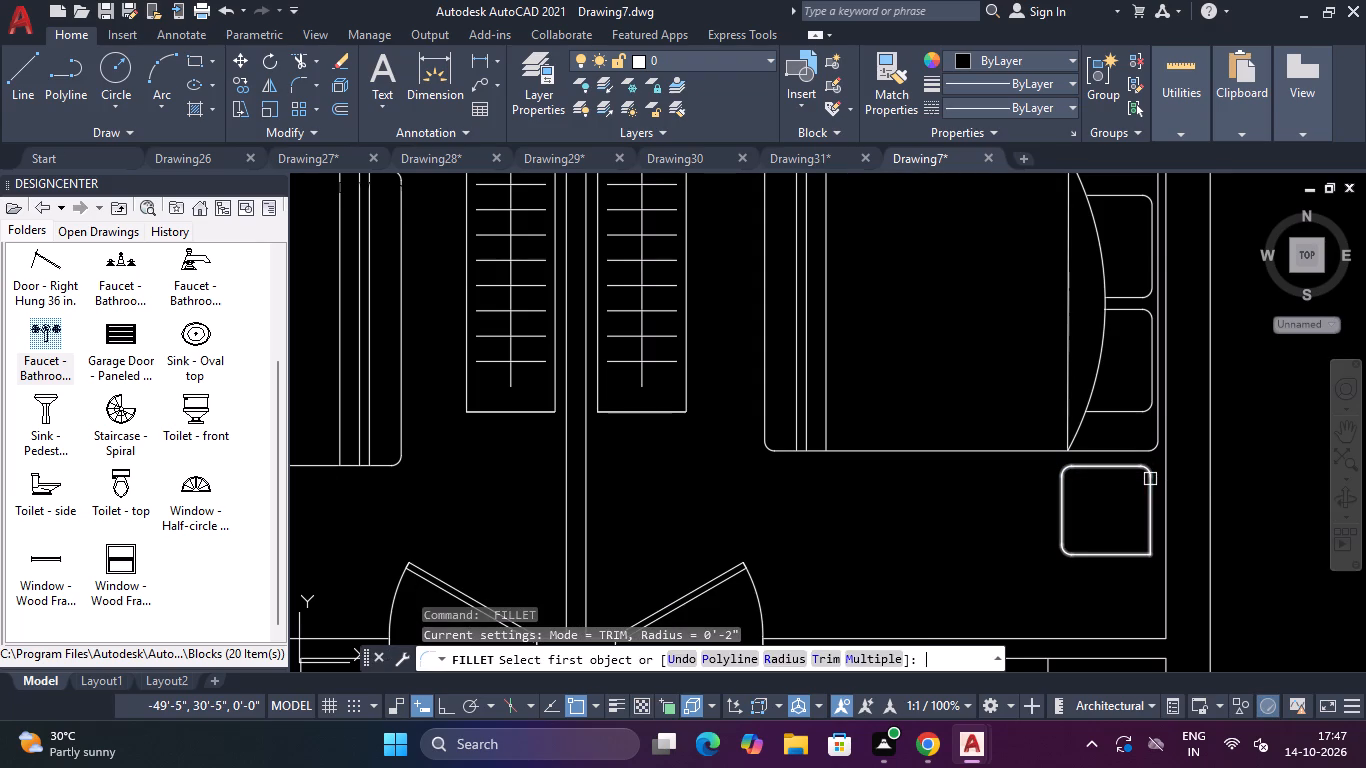
click(1155, 511)
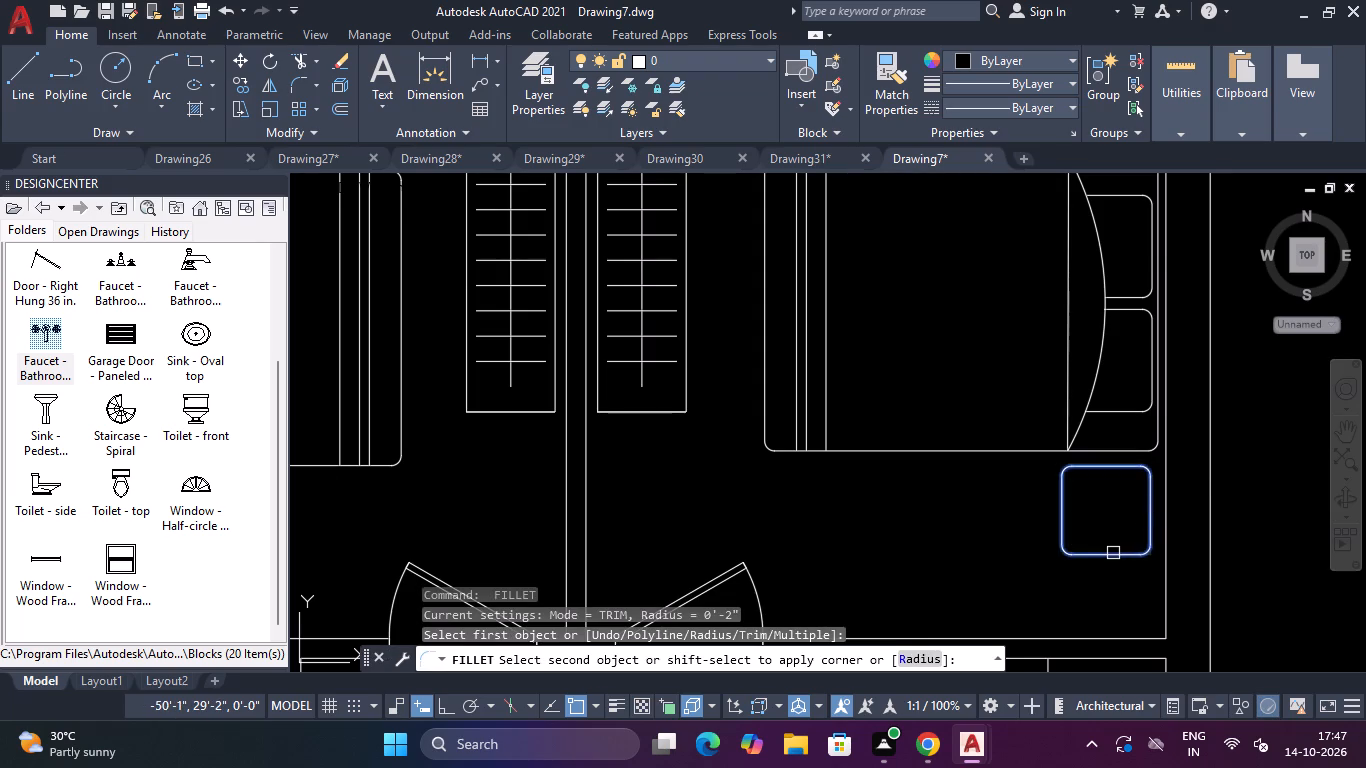
click(1113, 553)
Open the Range-Oven - 30 in top block in the kitchen for editing in the block editor.
scroll(1117, 542, down, 5)
scroll(1094, 611, up, 2)
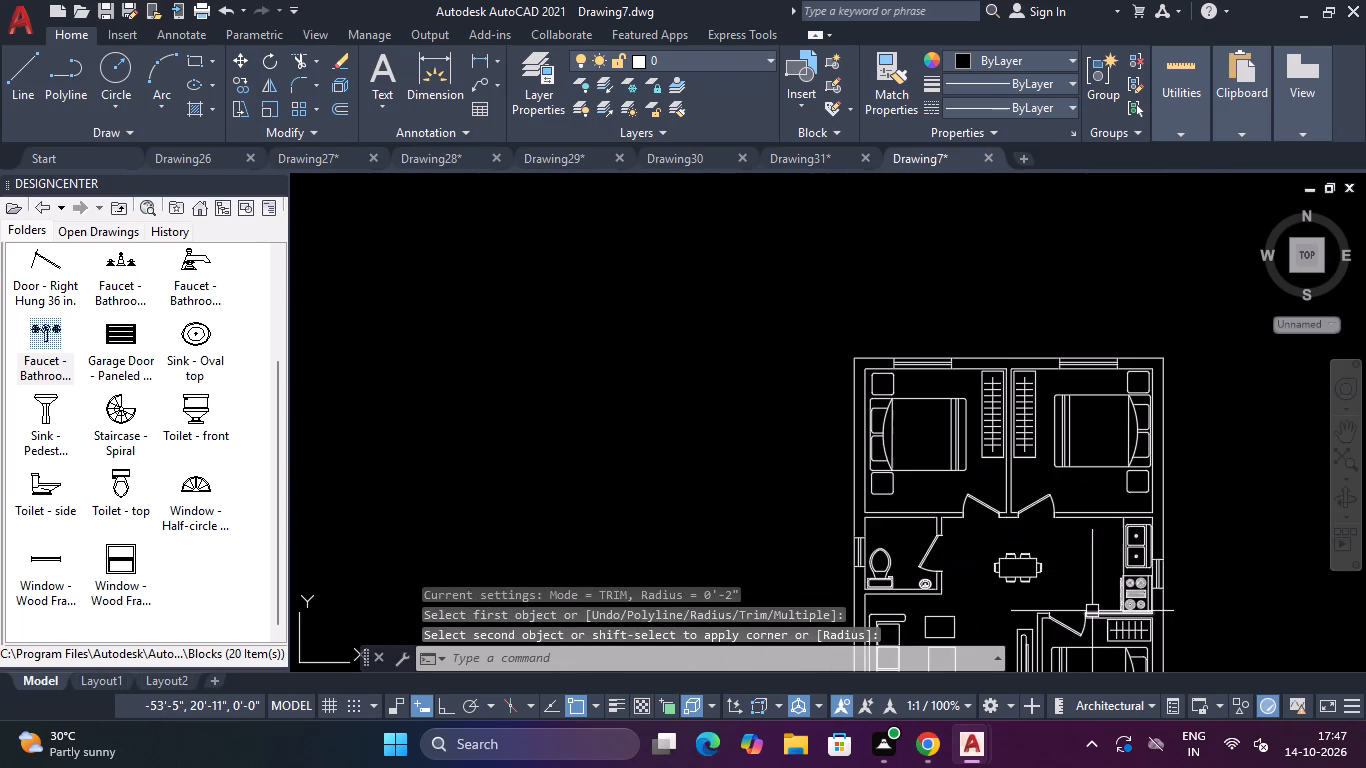
double_click(1139, 592)
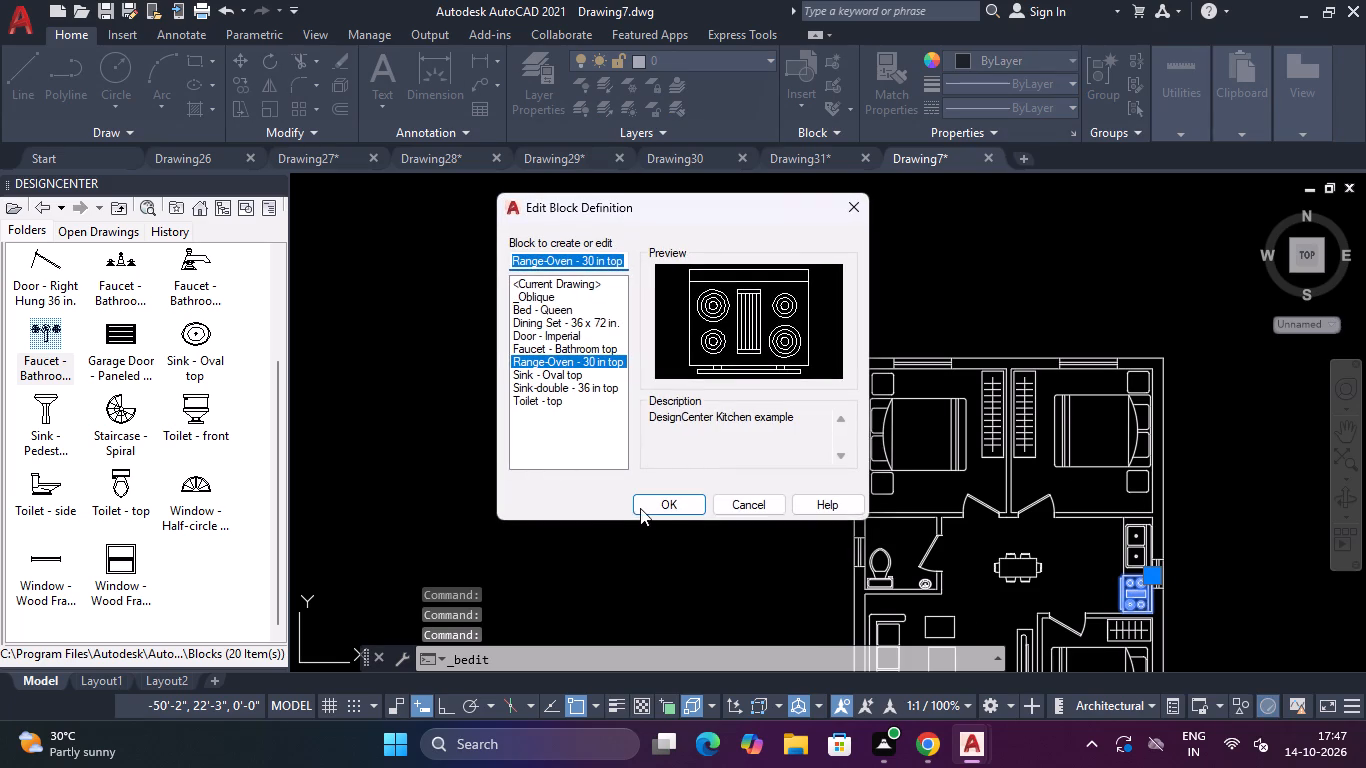
click(650, 506)
scroll(772, 519, up, 1)
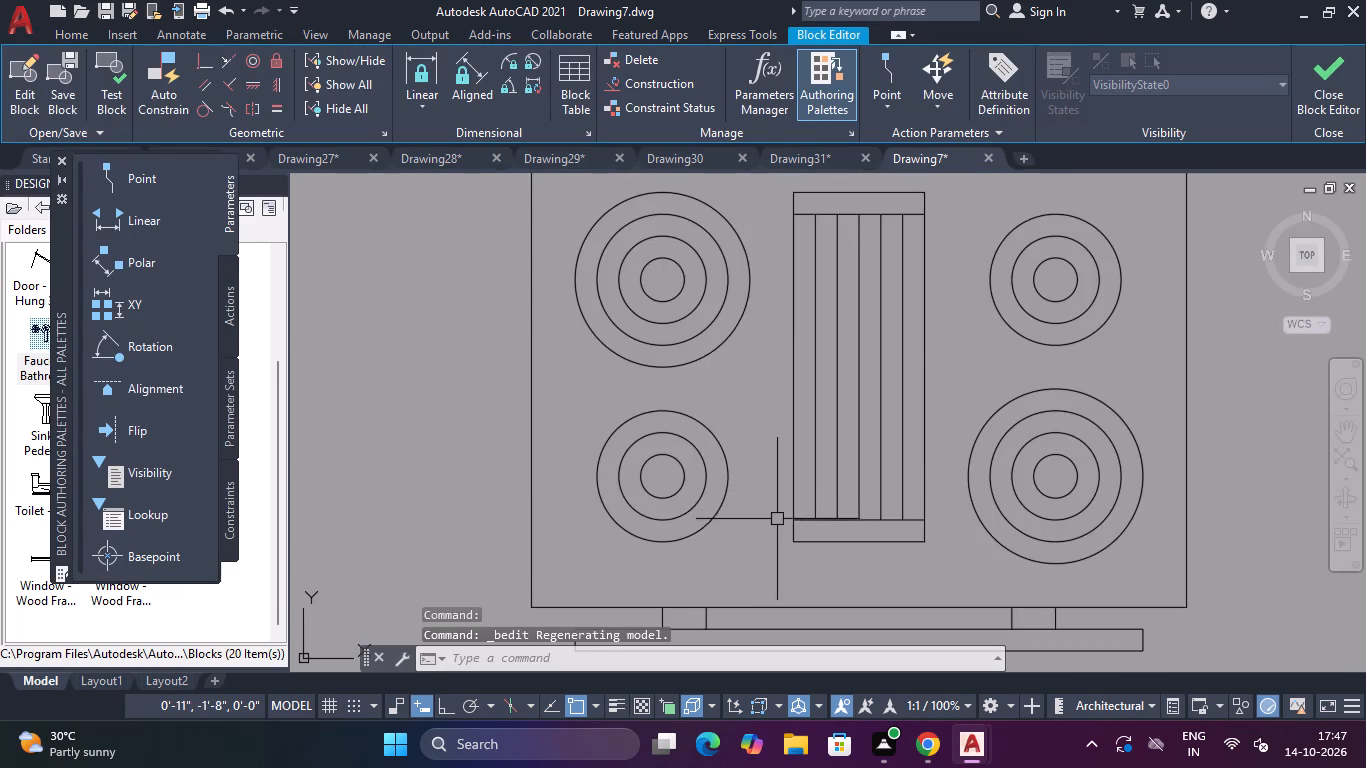
Trim away the left bracket and most of the handle bar along the front edge of the range-oven.
scroll(777, 519, down, 2)
text(TR)
key(space)
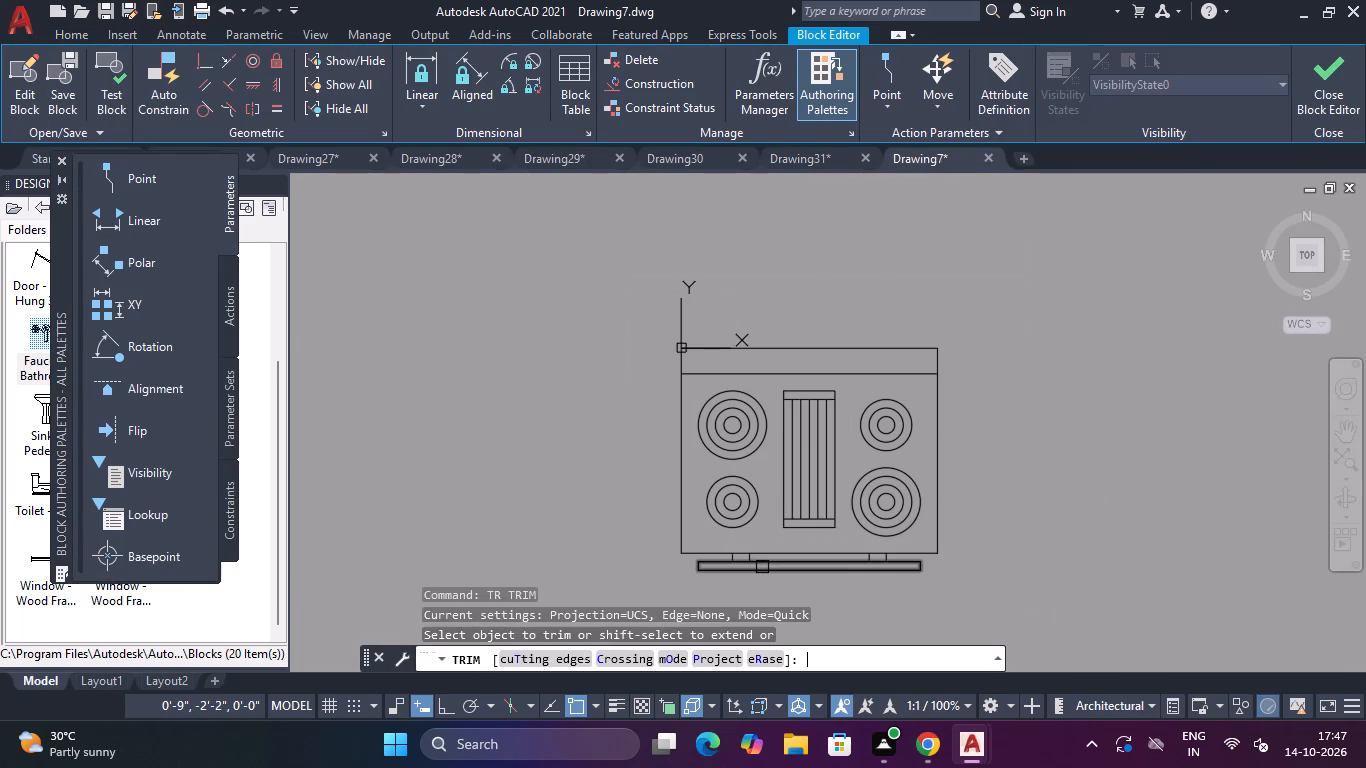
scroll(645, 474, up, 4)
scroll(831, 340, down, 6)
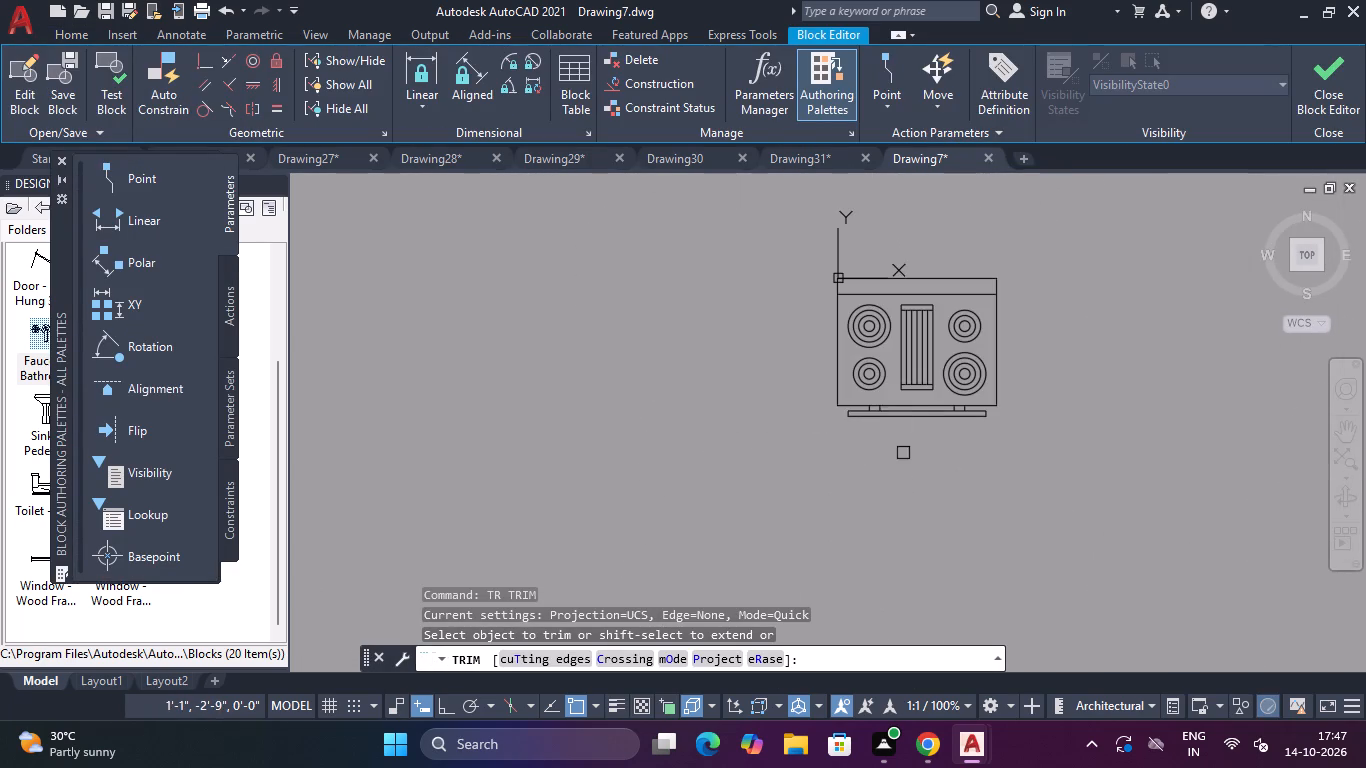
scroll(892, 406, up, 4)
click(771, 450)
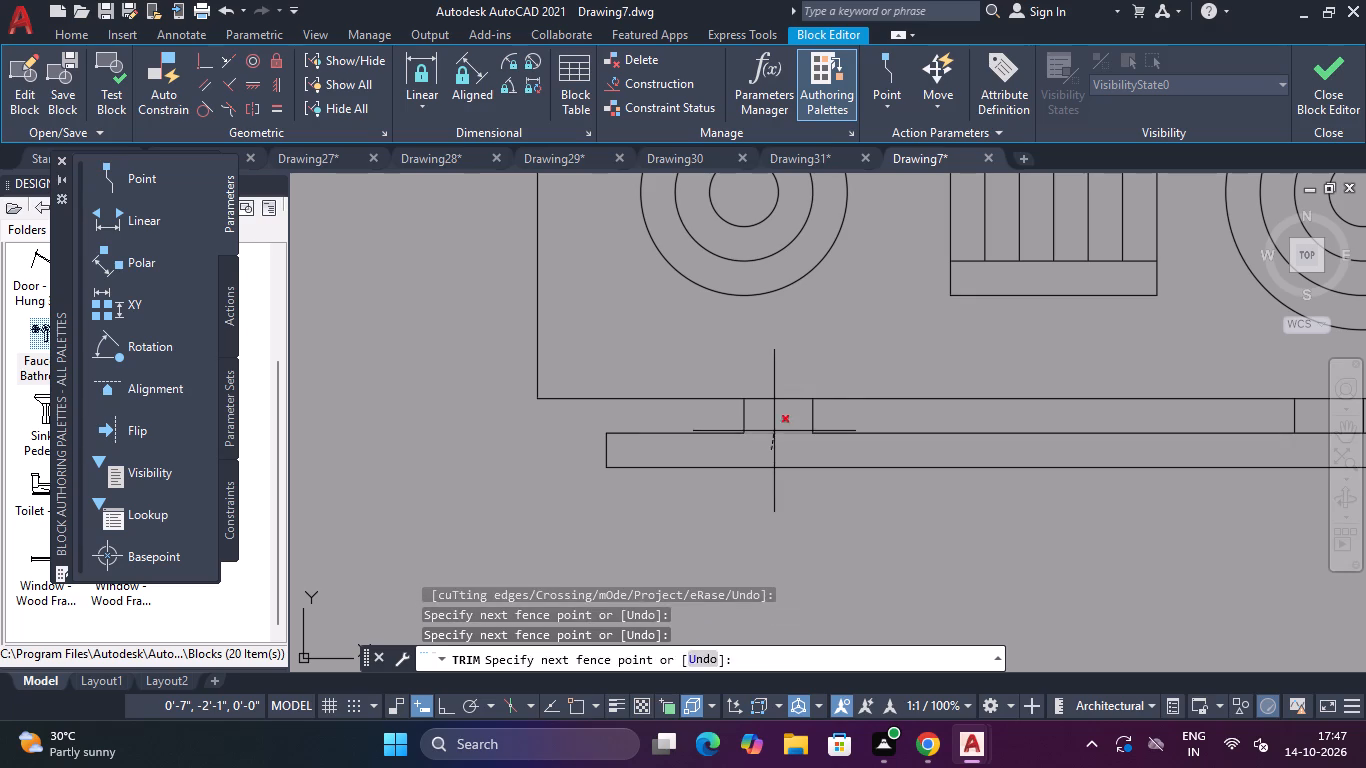
click(774, 431)
drag(778, 422, 794, 421)
click(821, 417)
click(747, 415)
click(691, 415)
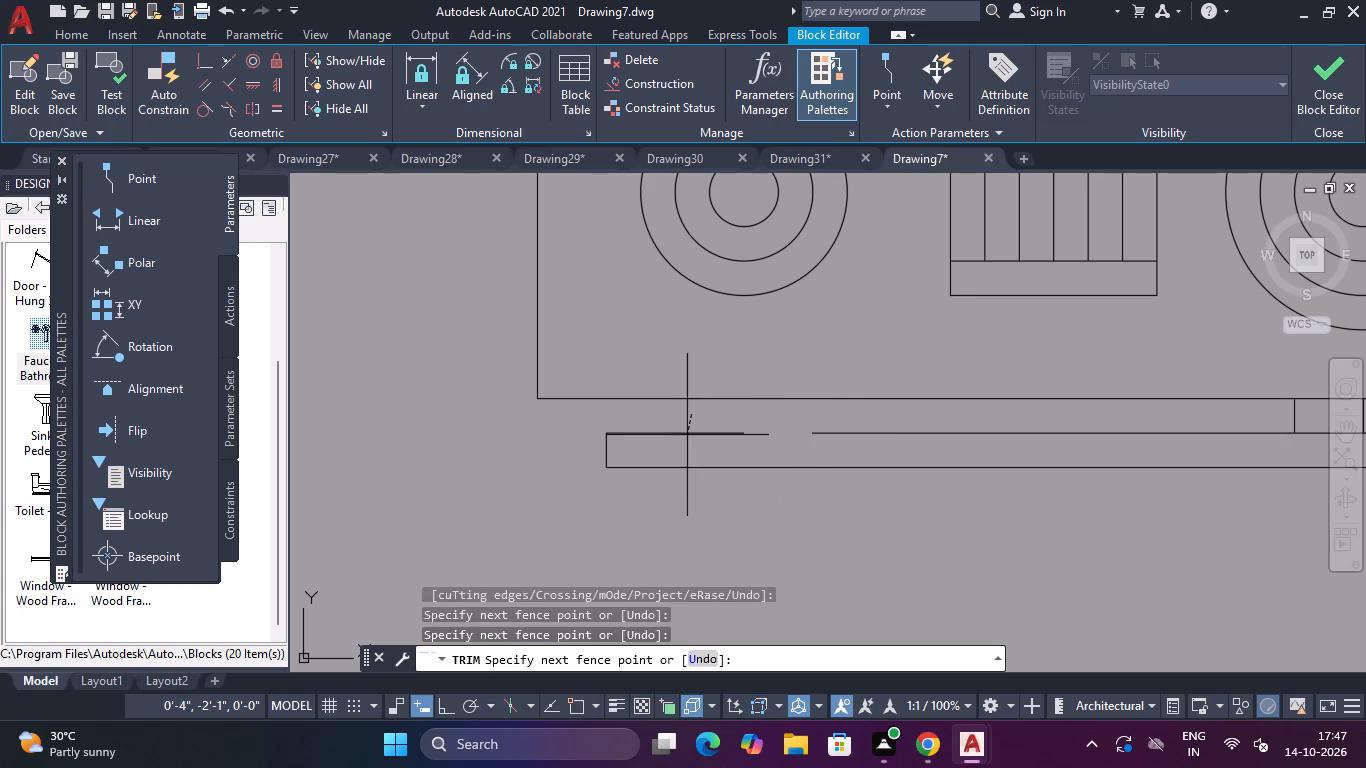
click(687, 435)
click(820, 411)
click(827, 431)
drag(697, 444, 623, 442)
click(466, 417)
click(618, 449)
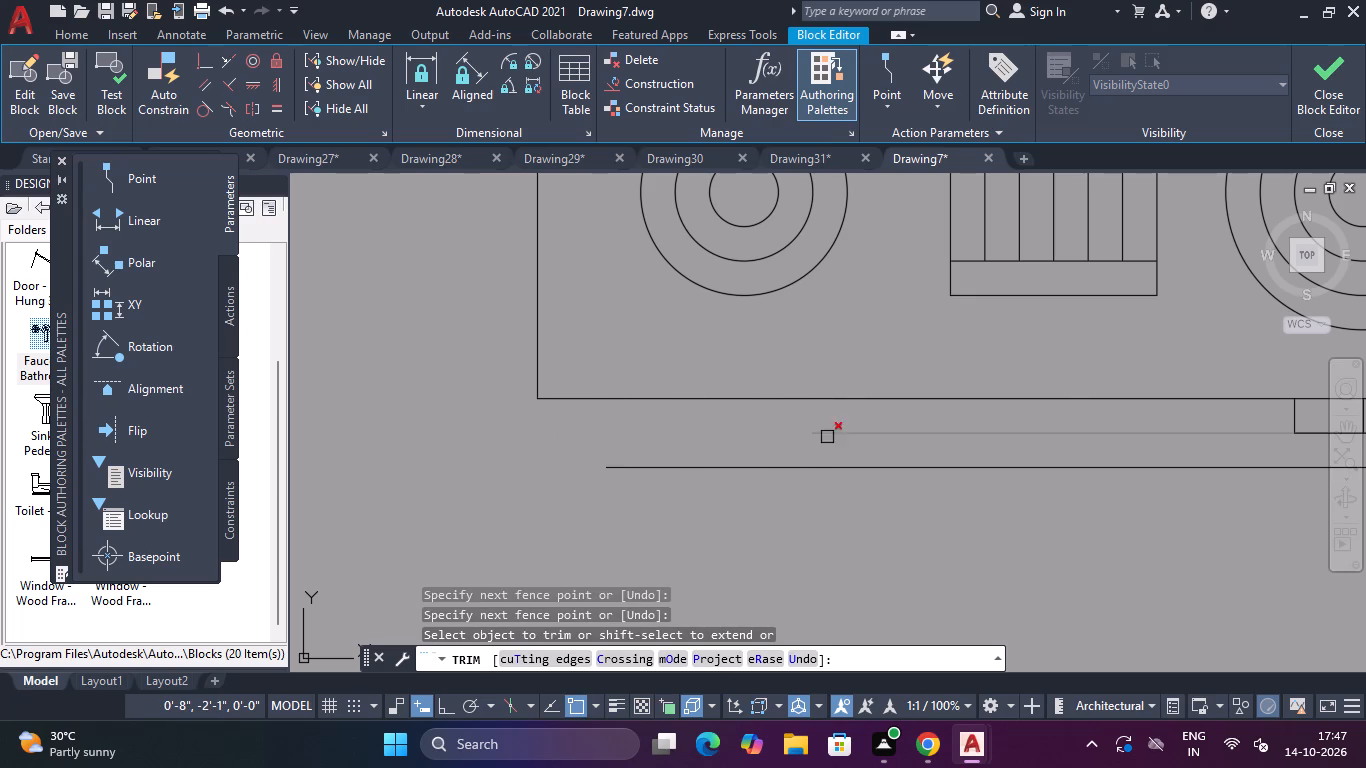
click(827, 437)
scroll(834, 433, down, 3)
click(834, 433)
click(830, 448)
Trim away the remaining right end of the oven's handle bar and its right bracket.
scroll(1135, 461, up, 1)
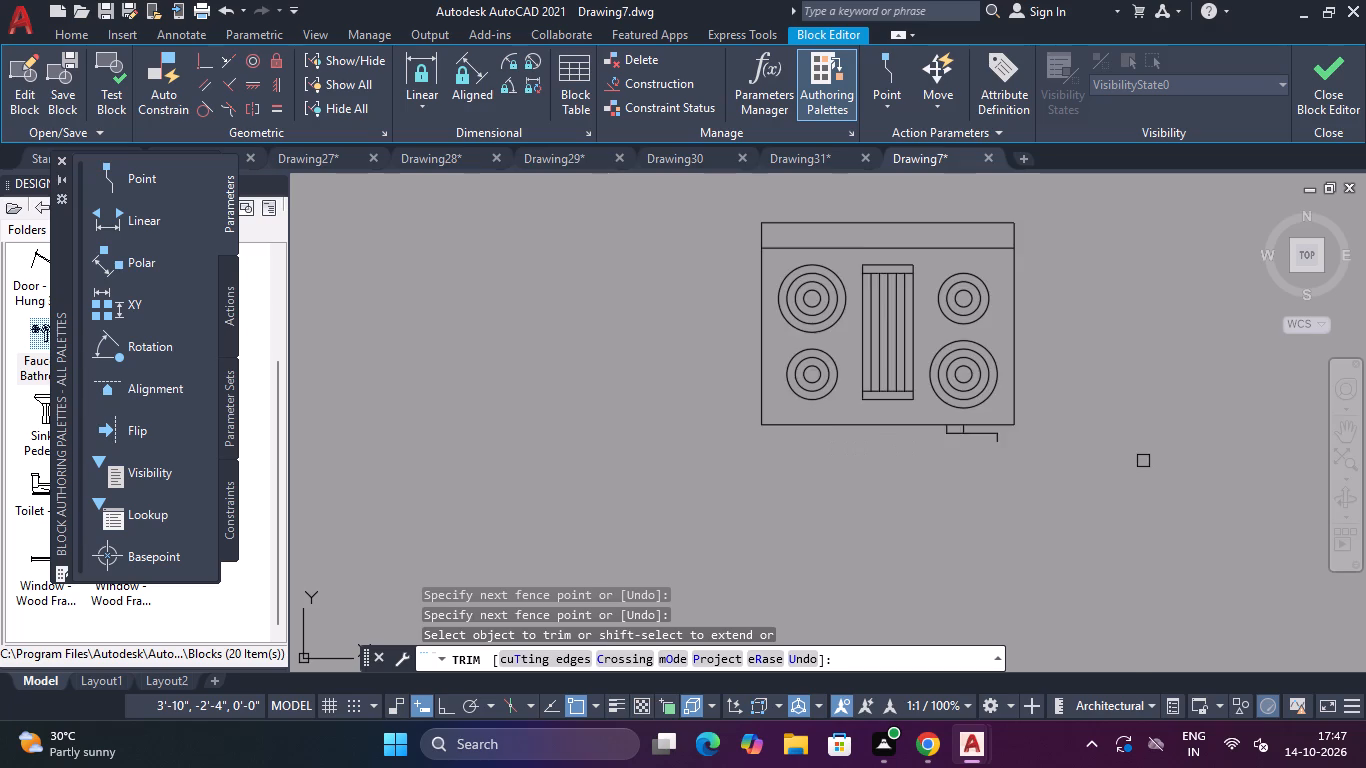
scroll(1138, 461, up, 2)
click(505, 330)
click(496, 357)
click(520, 357)
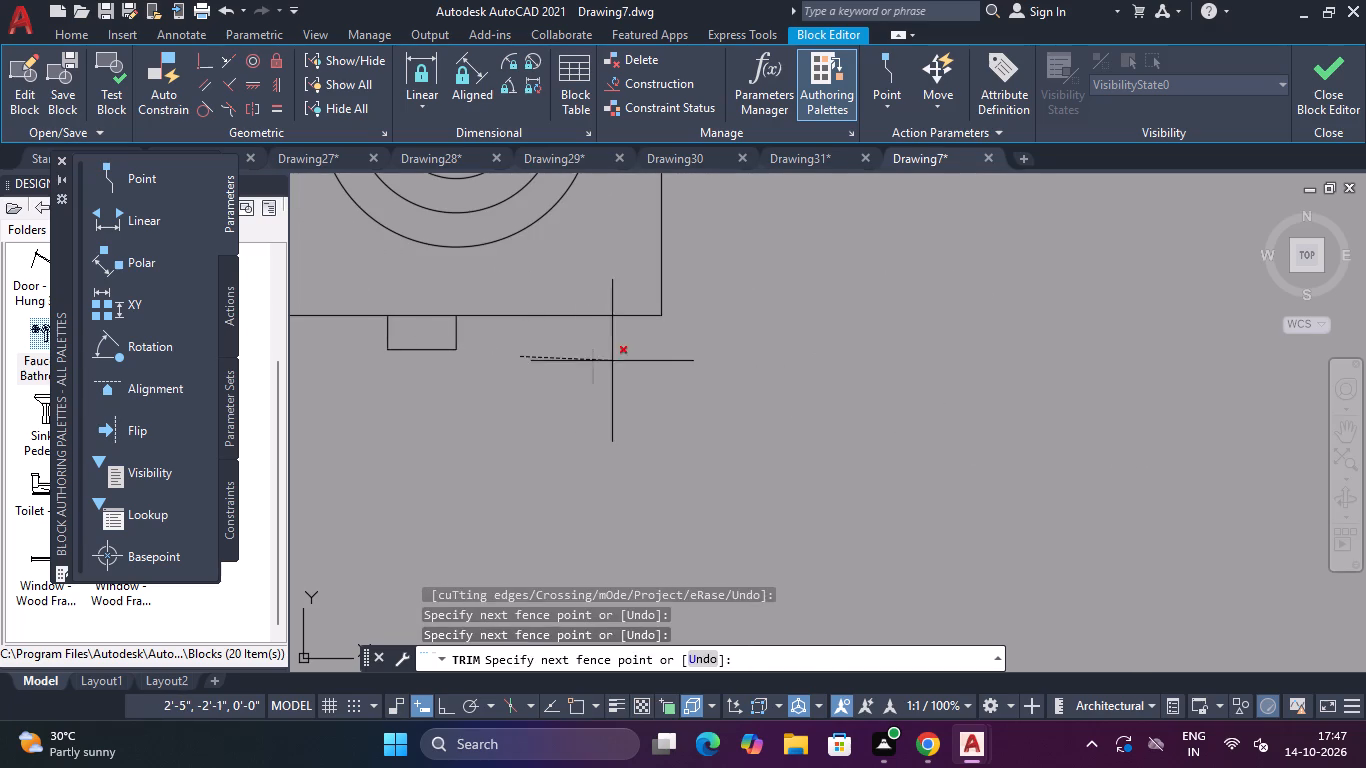
click(612, 361)
click(417, 373)
click(426, 343)
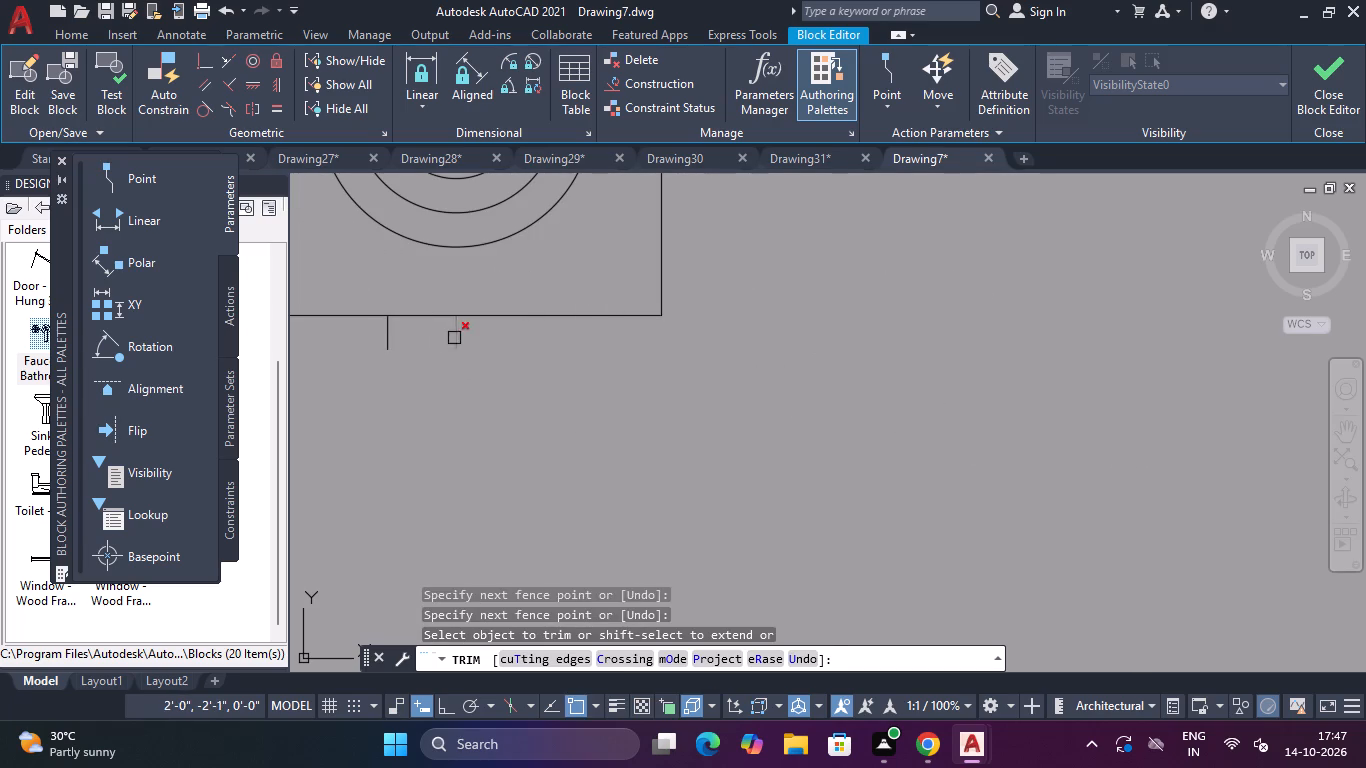
click(454, 338)
click(391, 335)
Trim away the upper end band of the central grille between the burners, including its side stubs.
scroll(389, 335, down, 5)
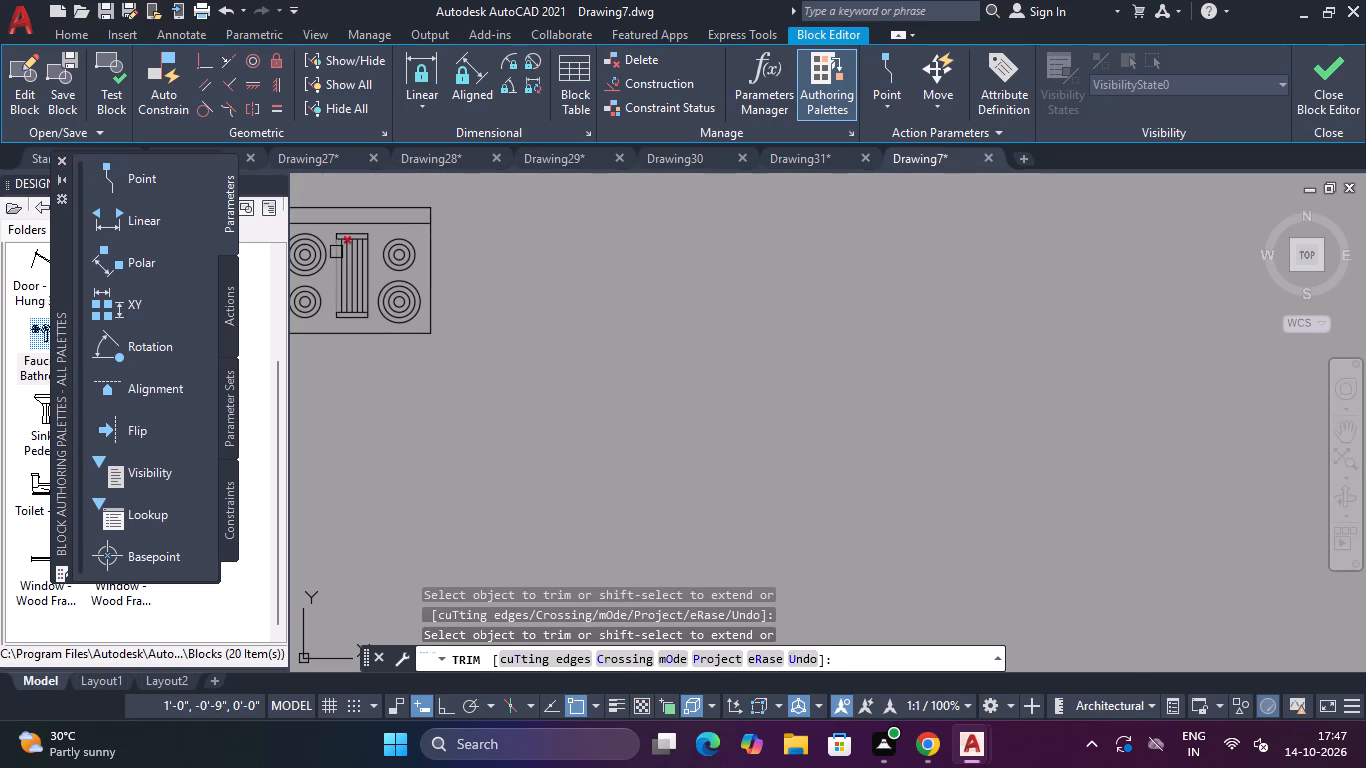
scroll(343, 225, up, 3)
click(371, 248)
click(367, 263)
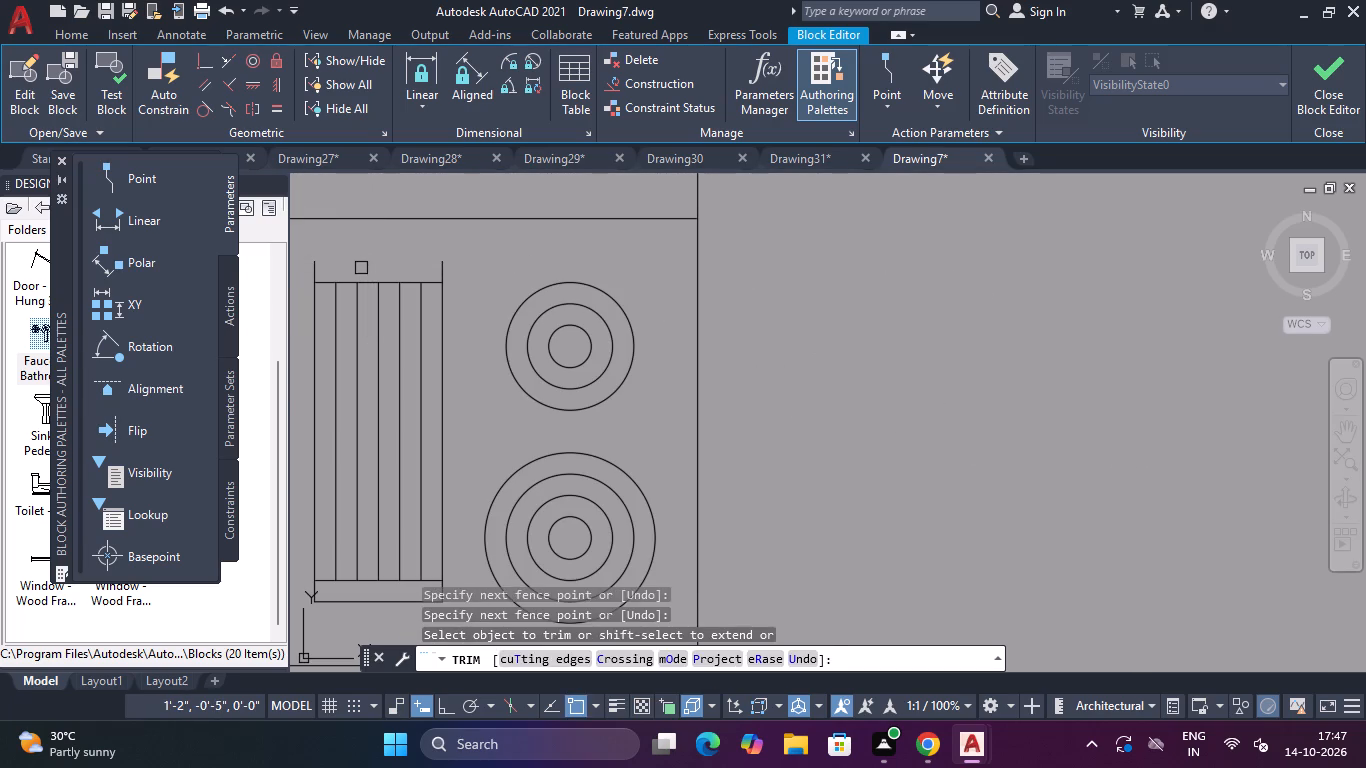
click(361, 268)
click(307, 273)
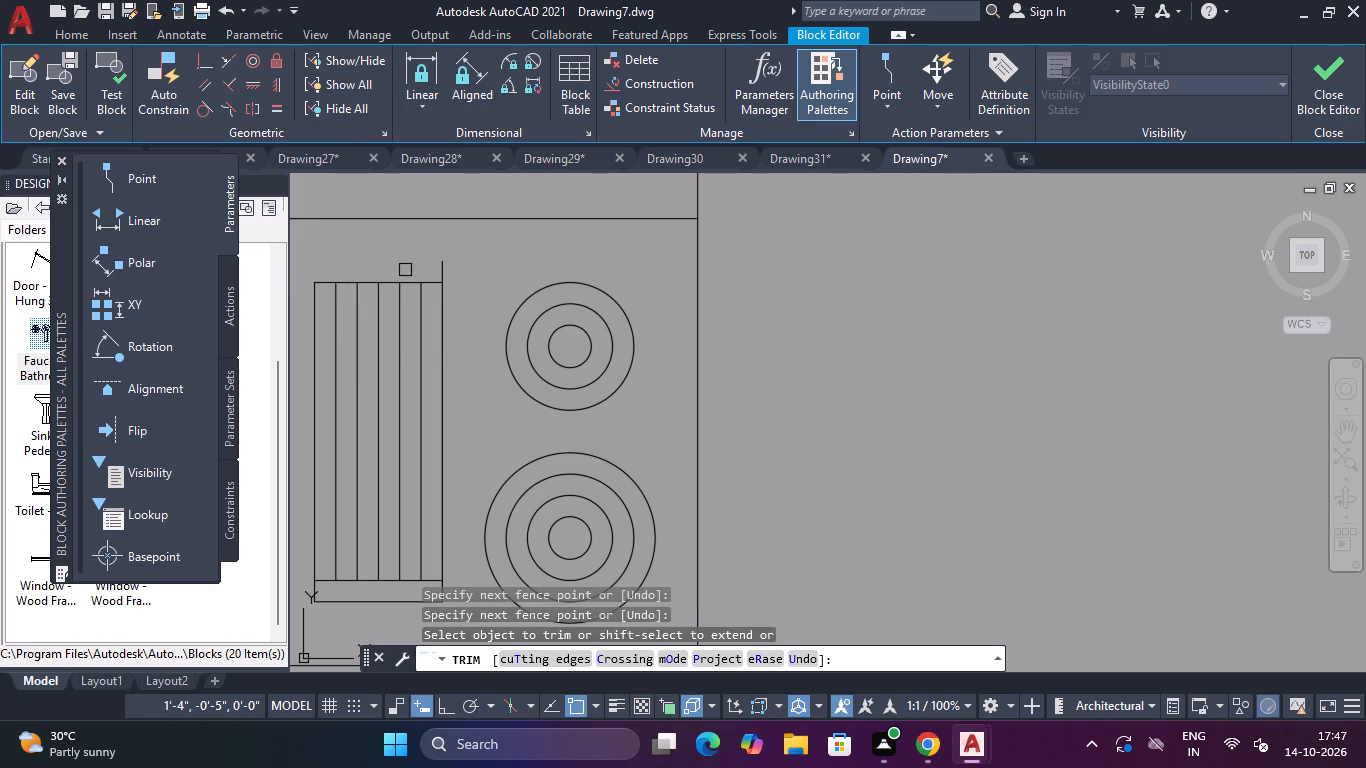
click(405, 270)
click(448, 272)
Trim away the lower end band of the central grille, including its side stubs.
scroll(451, 276, down, 3)
scroll(429, 341, up, 4)
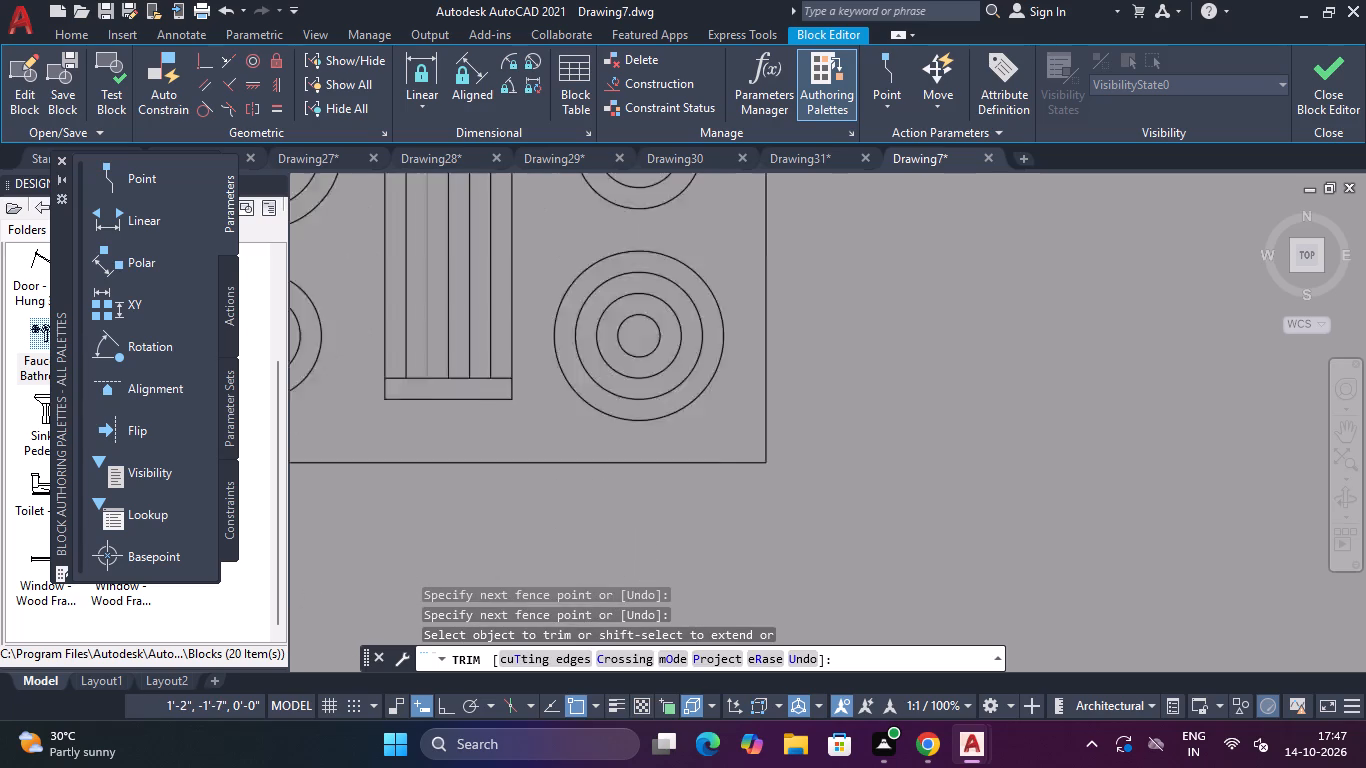
click(431, 407)
click(418, 439)
click(401, 416)
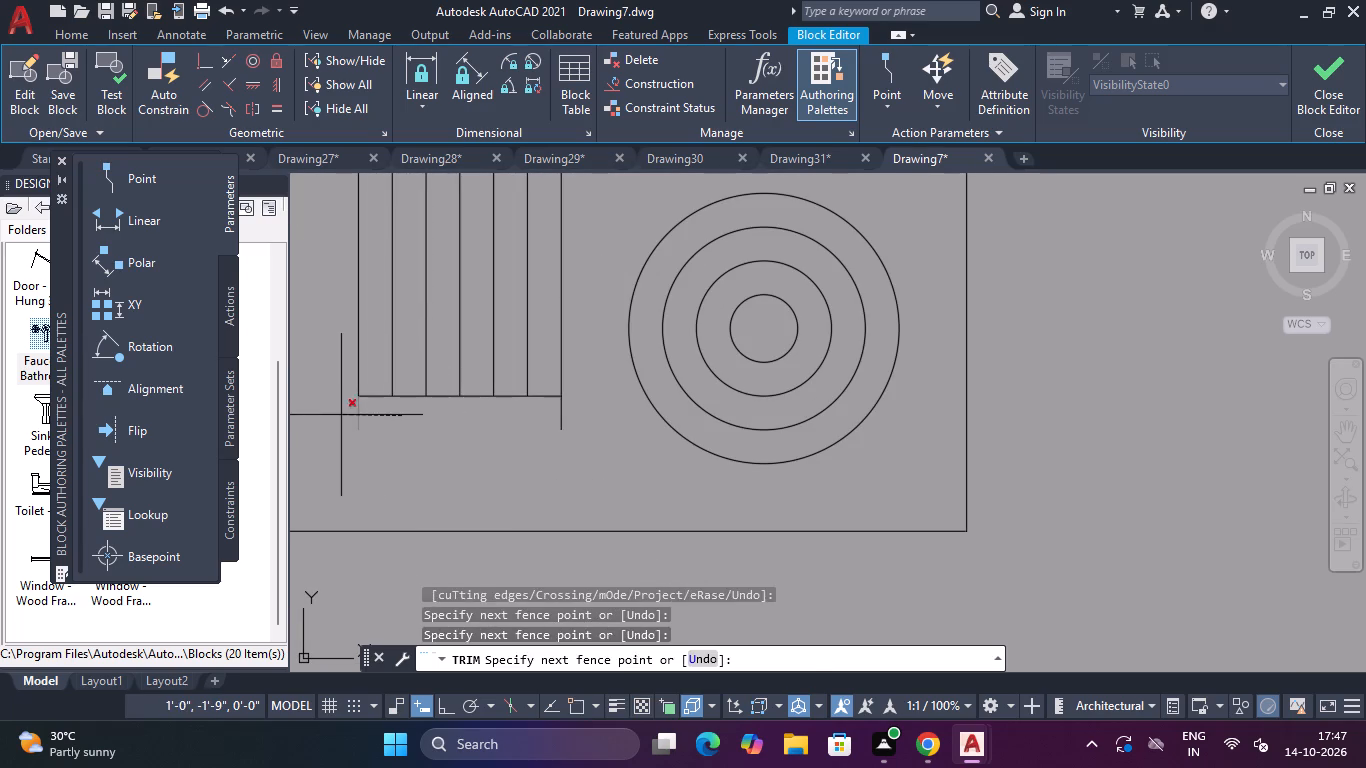
click(341, 415)
click(531, 422)
click(572, 422)
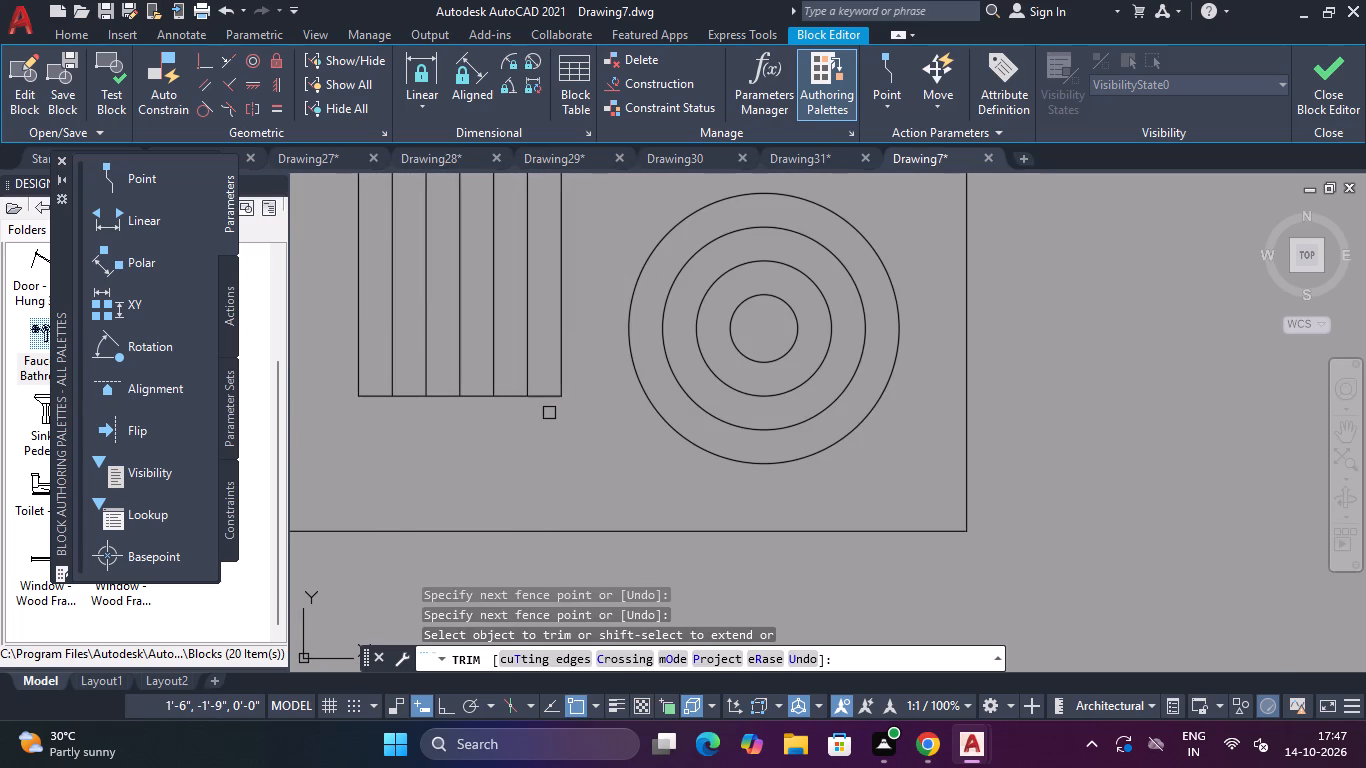
Trim away all segments of the grille's lower edge between the vertical slat lines.
click(549, 413)
click(548, 386)
drag(502, 413, 506, 403)
click(511, 376)
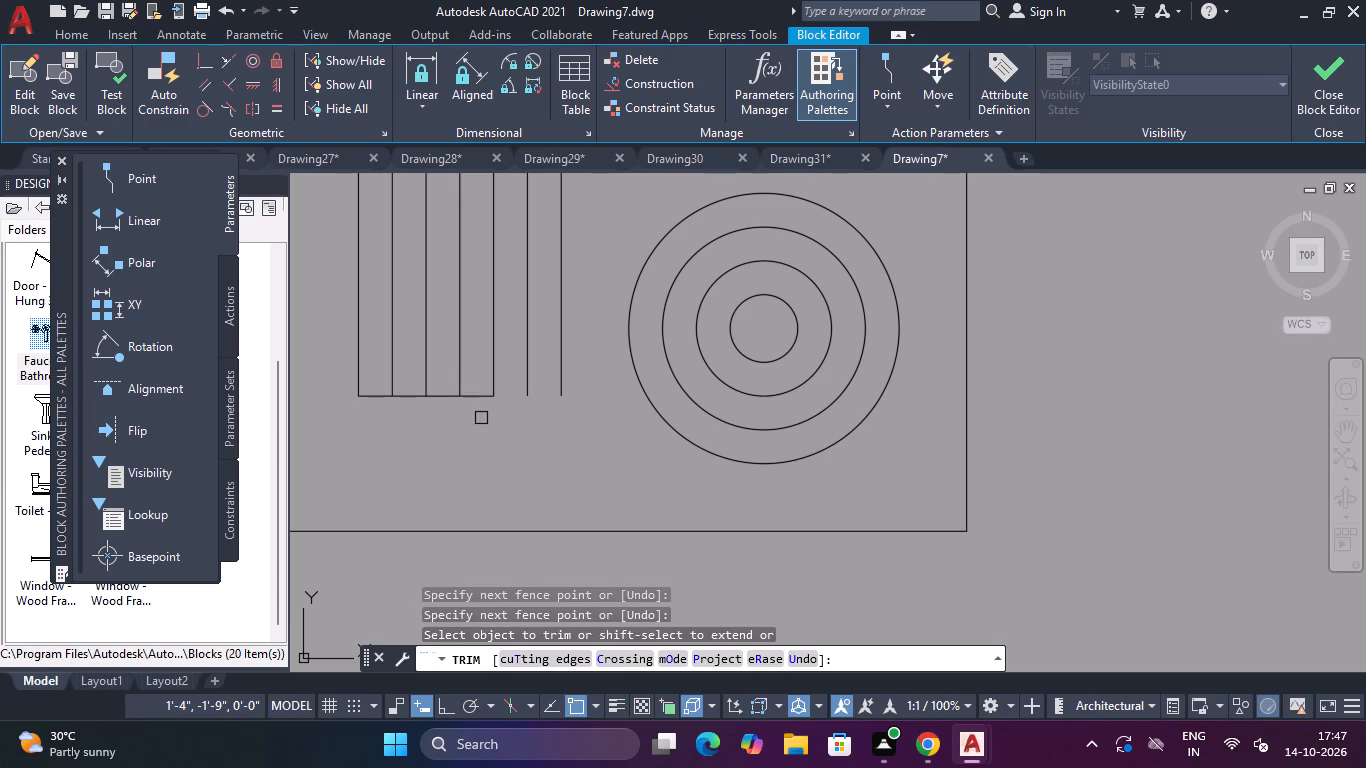
click(479, 418)
click(478, 371)
click(438, 413)
click(439, 363)
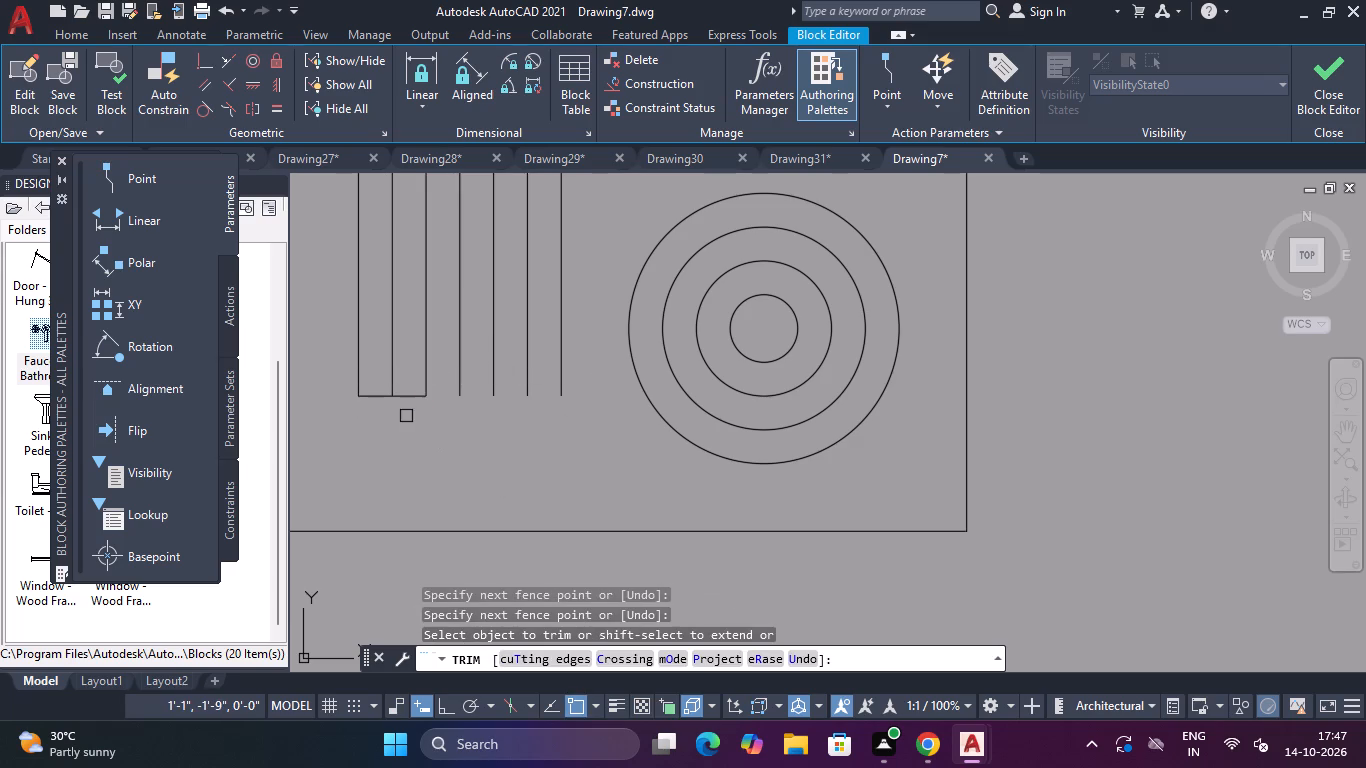
click(406, 416)
click(407, 377)
click(378, 421)
click(377, 374)
Trim away the grille's upper edge and all its vertical slat lines, leaving only the four burners on the cooktop.
scroll(377, 376, down, 4)
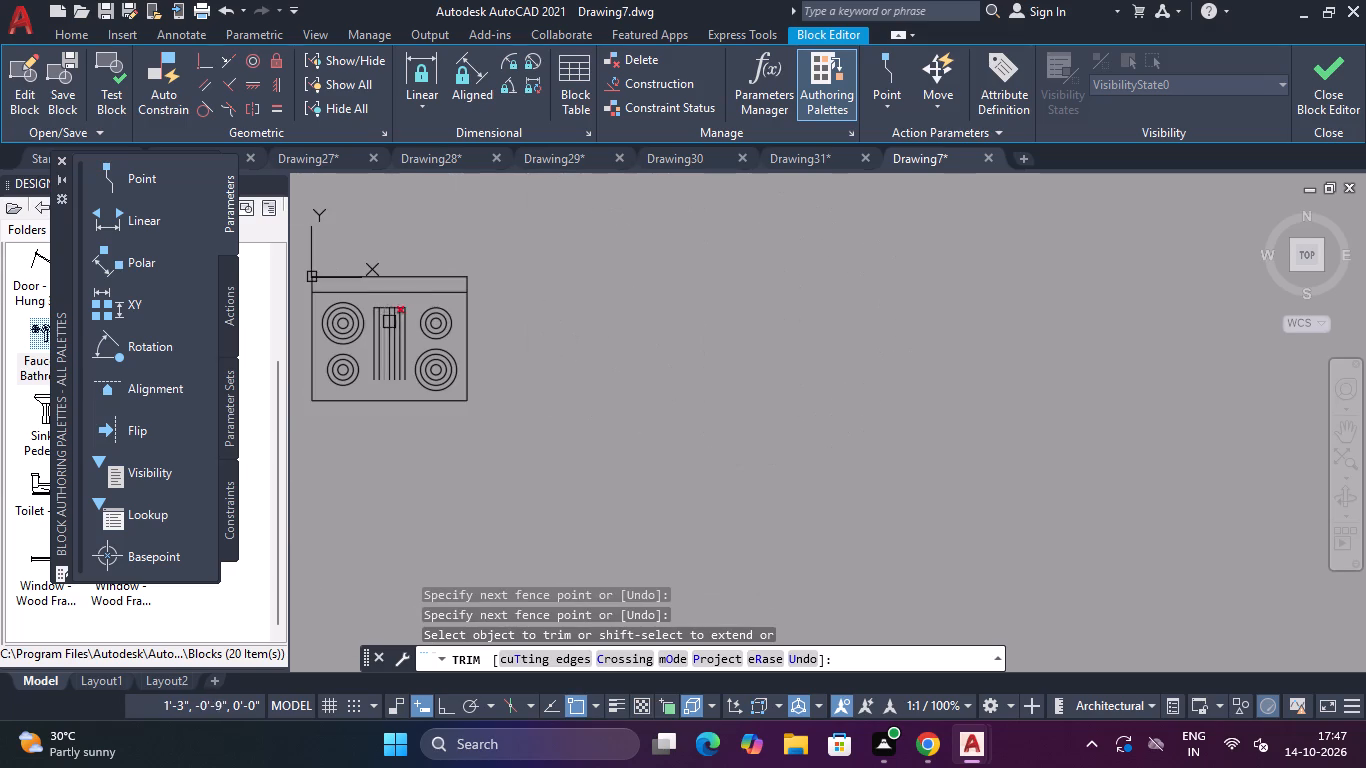
scroll(391, 292, up, 4)
scroll(323, 429, down, 3)
scroll(362, 421, up, 2)
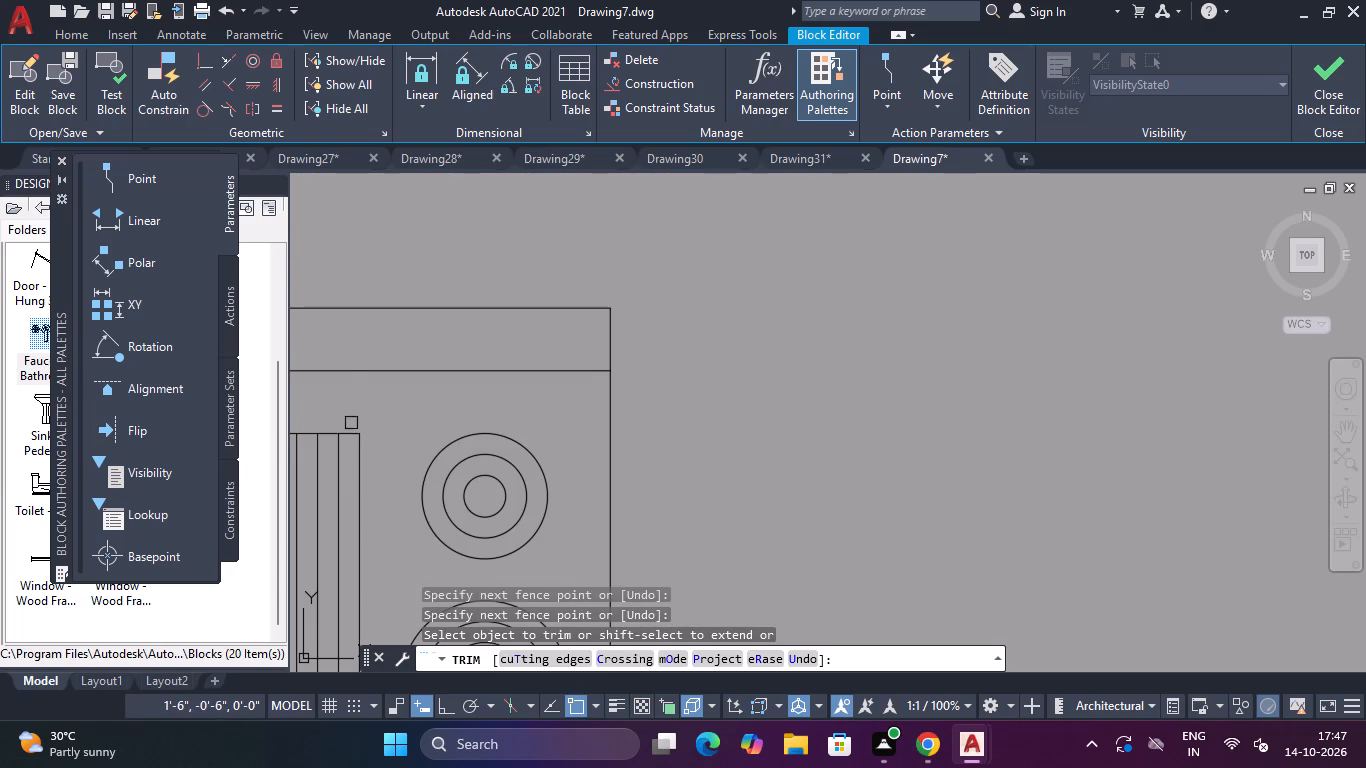
drag(350, 418, 347, 429)
click(337, 456)
scroll(333, 443, down, 4)
scroll(319, 445, up, 3)
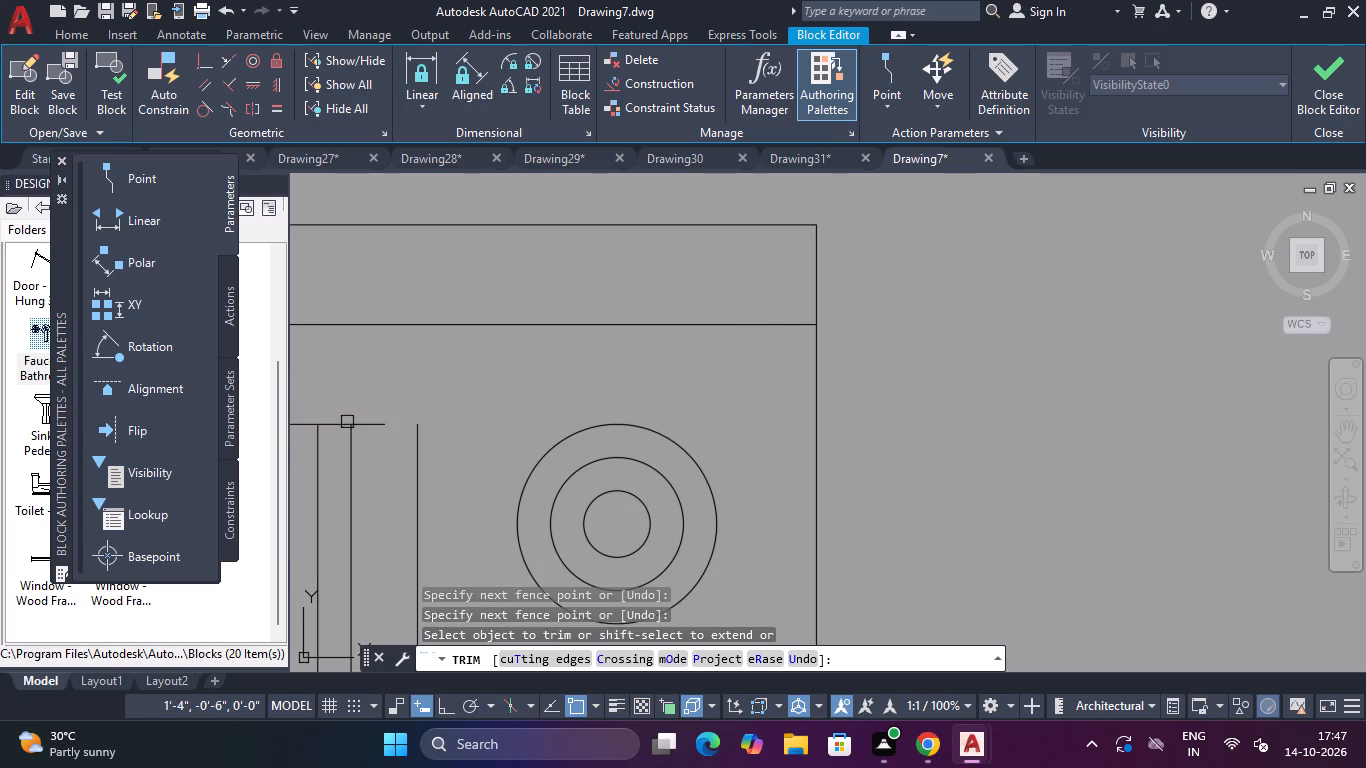
drag(359, 406, 359, 440)
click(360, 457)
scroll(340, 444, down, 3)
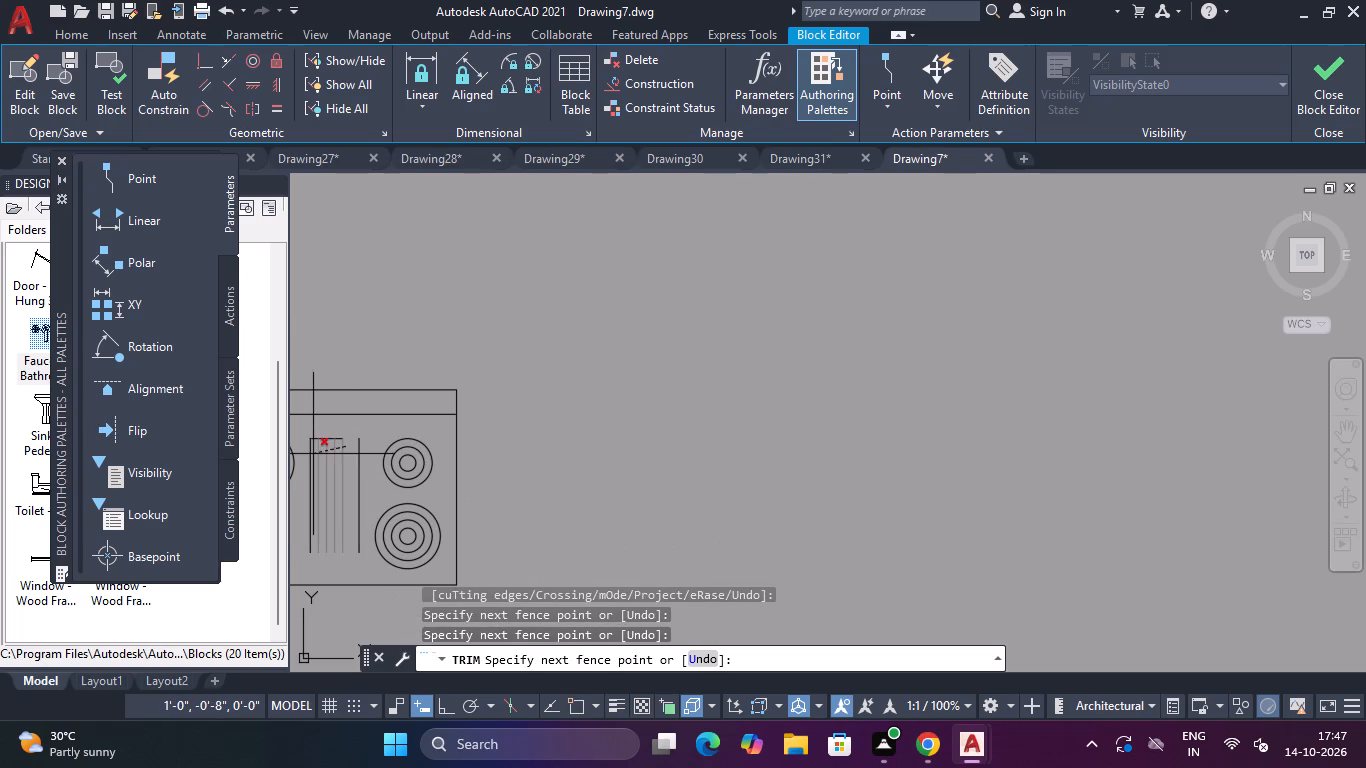
click(303, 455)
scroll(317, 436, up, 2)
drag(325, 425, 325, 437)
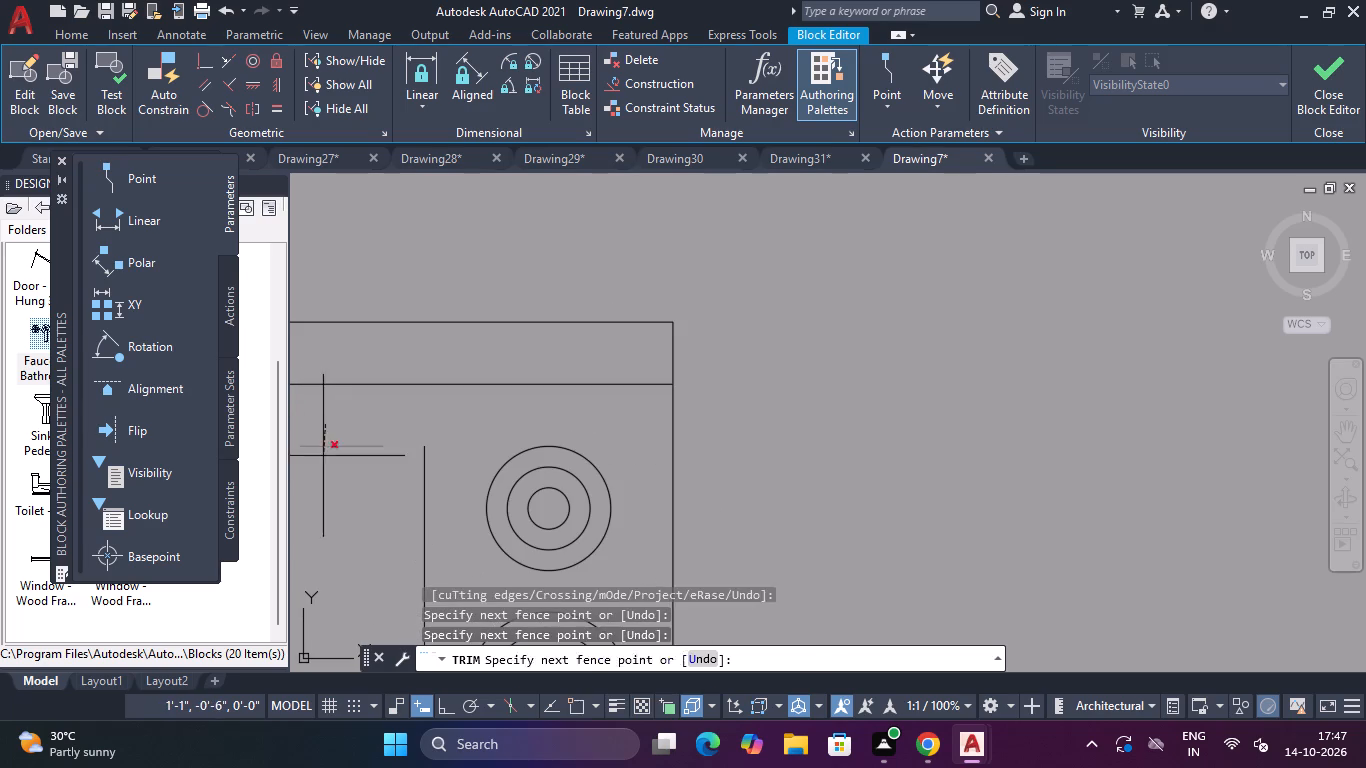
click(323, 456)
click(352, 480)
click(432, 474)
Close the block editor and save the changes to the Range-Oven - 30 in top block.
scroll(435, 465, down, 1)
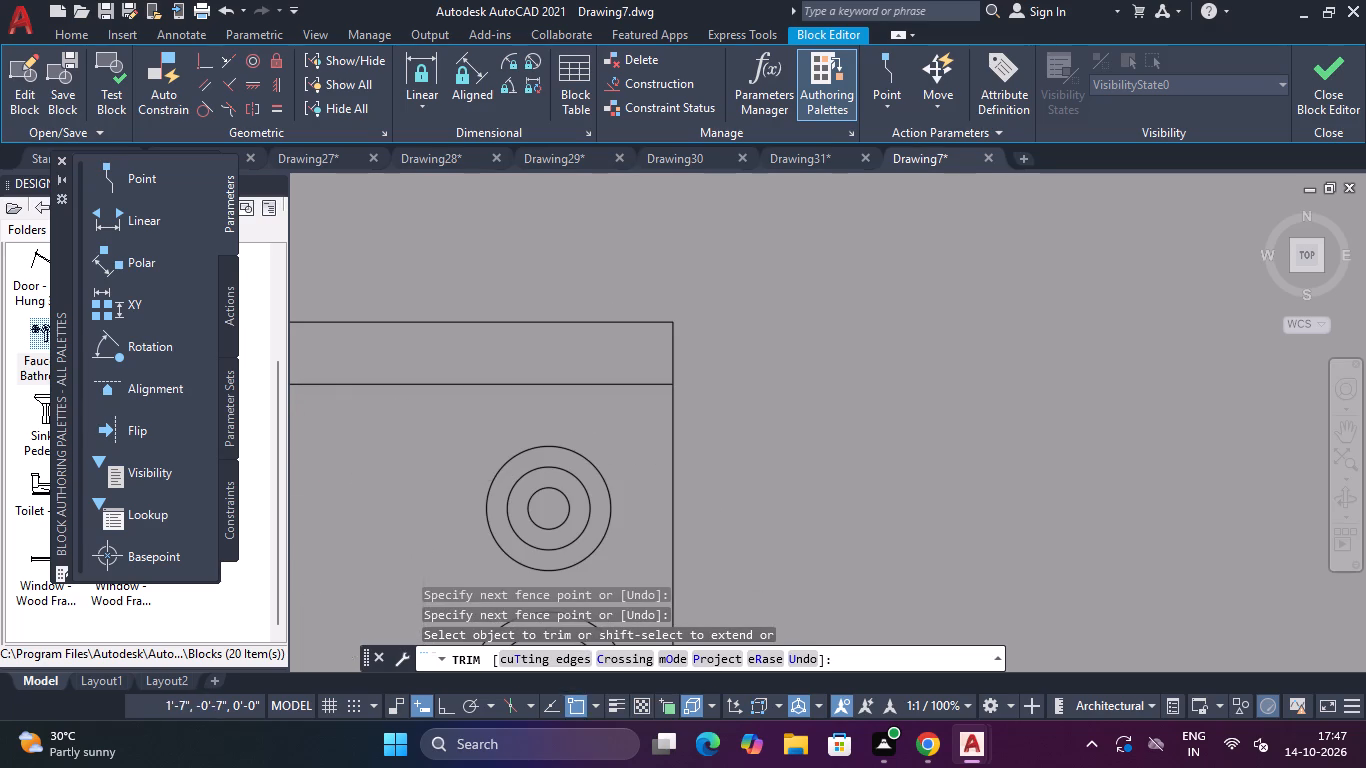
scroll(435, 465, down, 4)
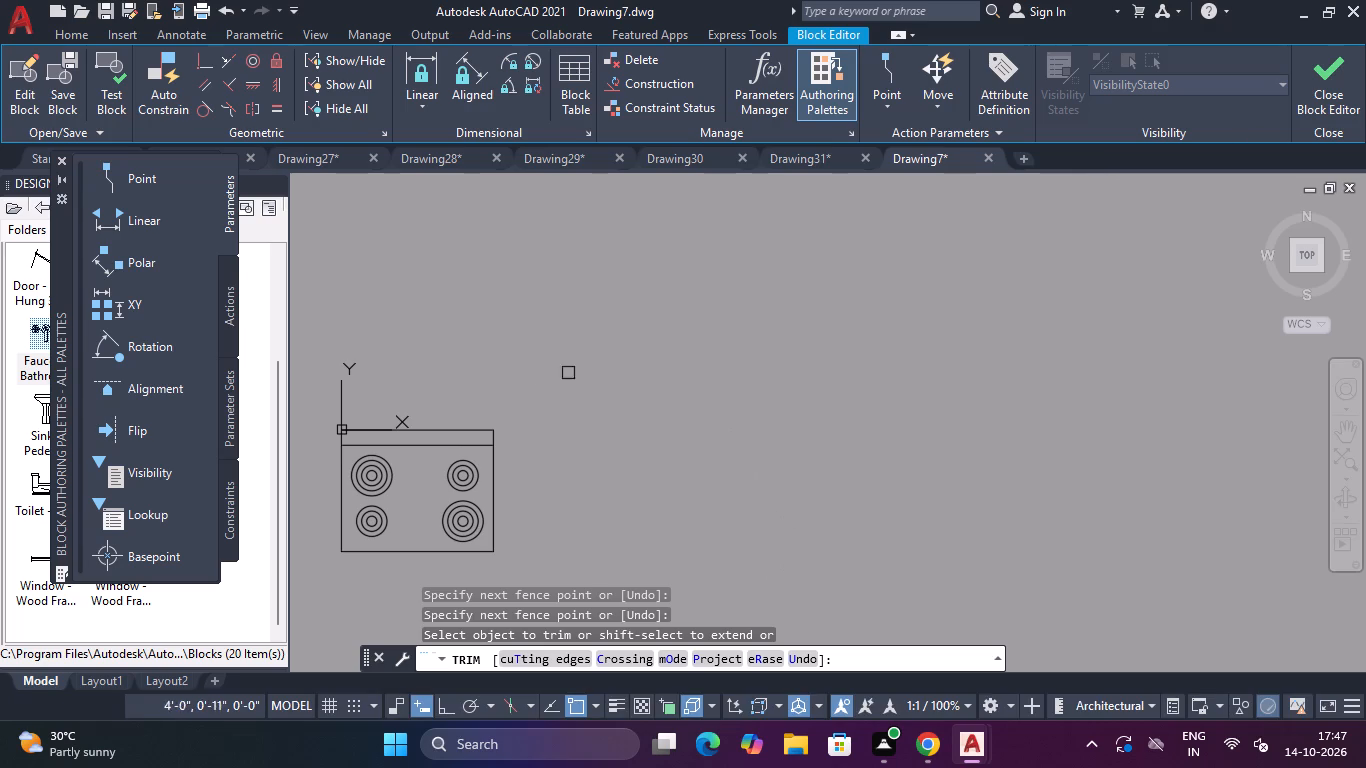
click(1333, 57)
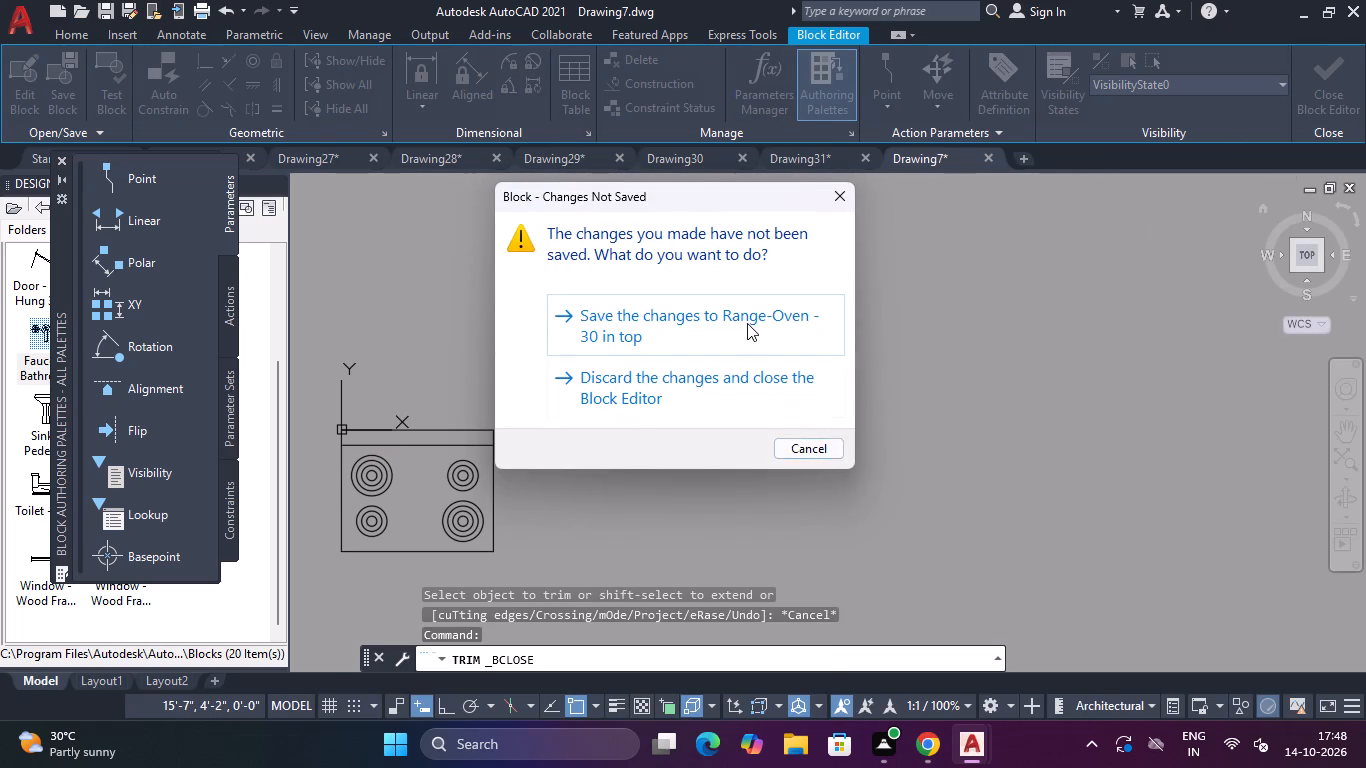
click(747, 323)
Open the Dining Set - 36 x 72 in. block for editing in the block editor.
scroll(873, 379, down, 2)
scroll(919, 441, up, 2)
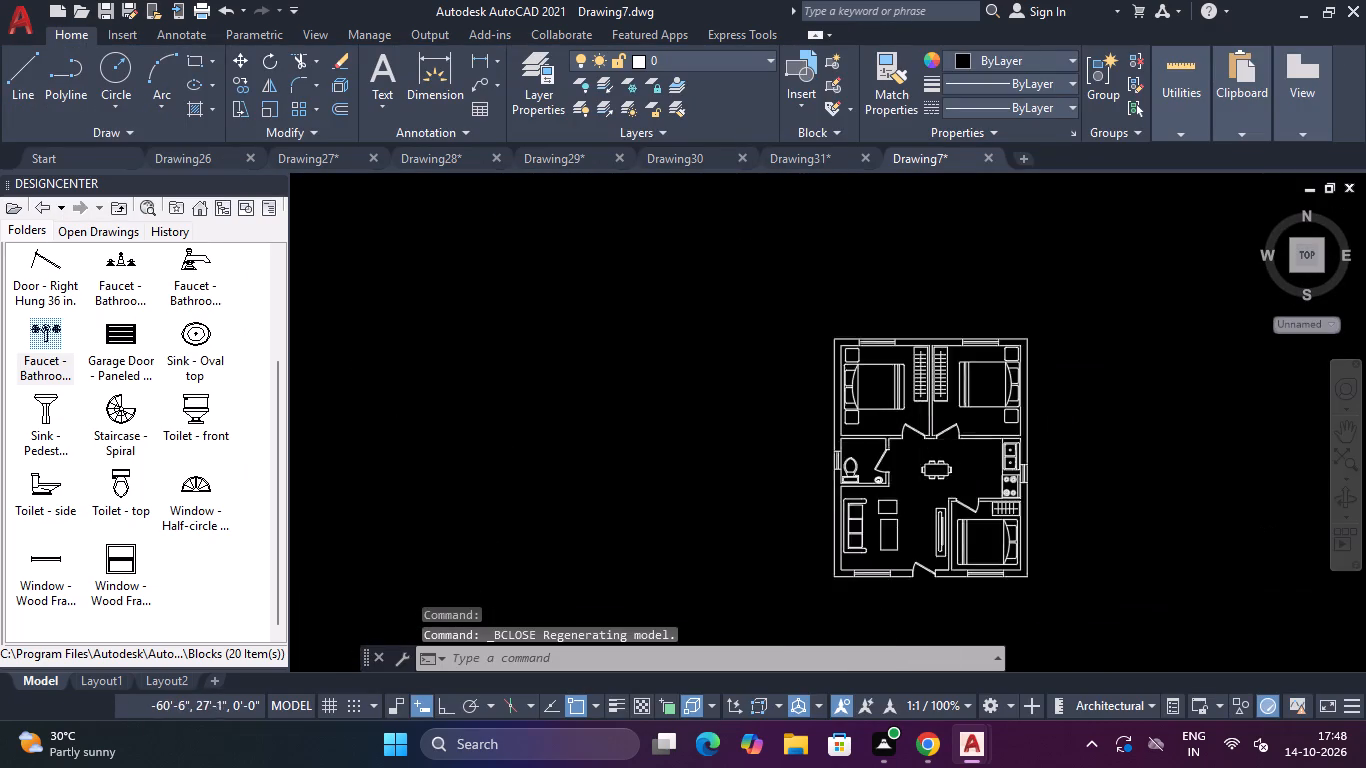
scroll(1070, 527, up, 3)
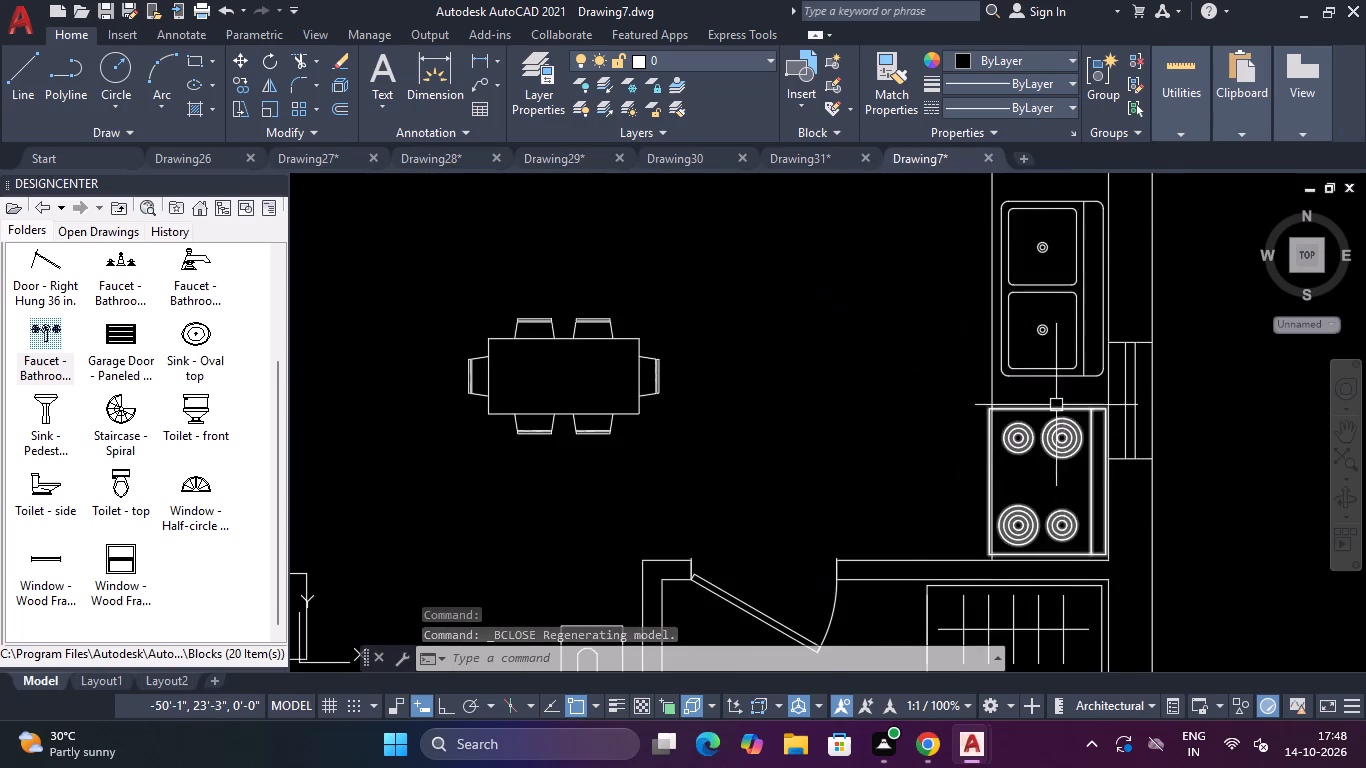
scroll(1056, 384, down, 1)
scroll(651, 387, down, 3)
scroll(651, 387, up, 2)
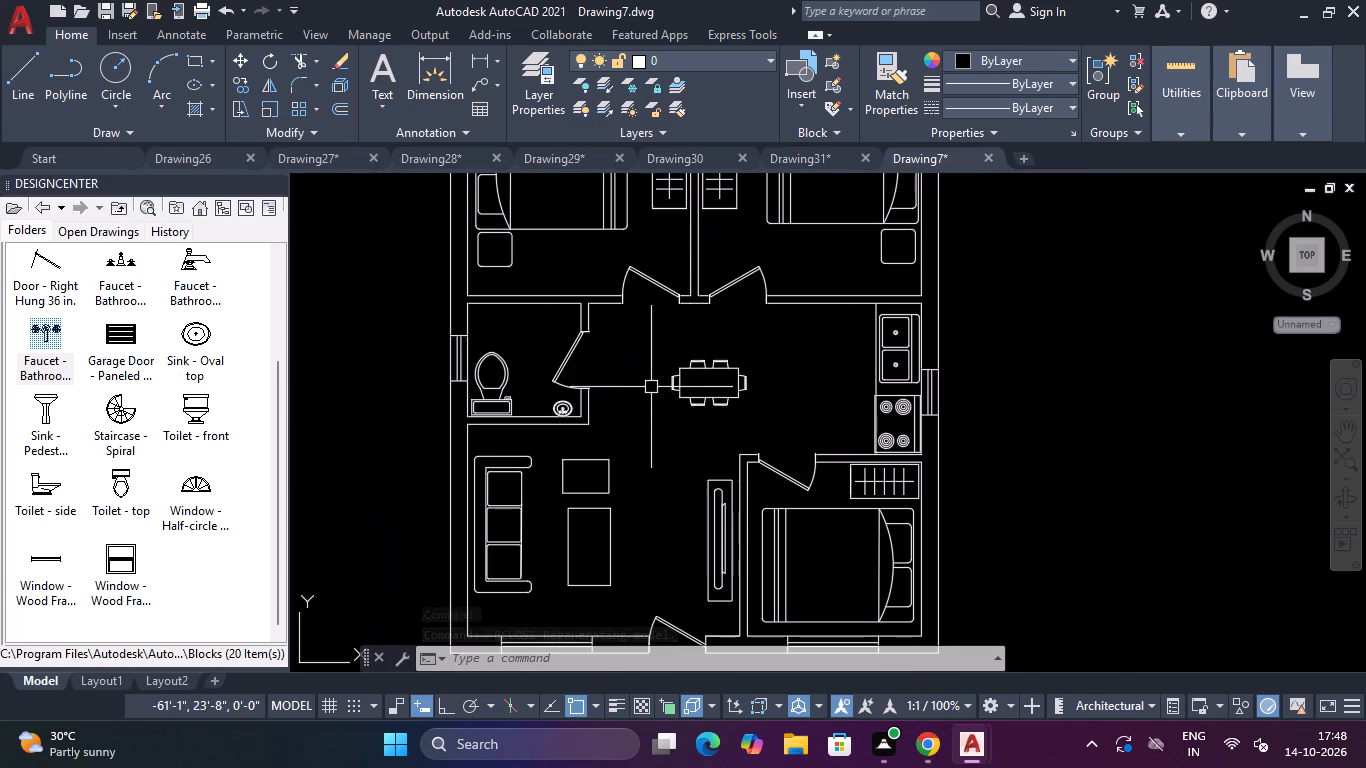
scroll(693, 368, up, 4)
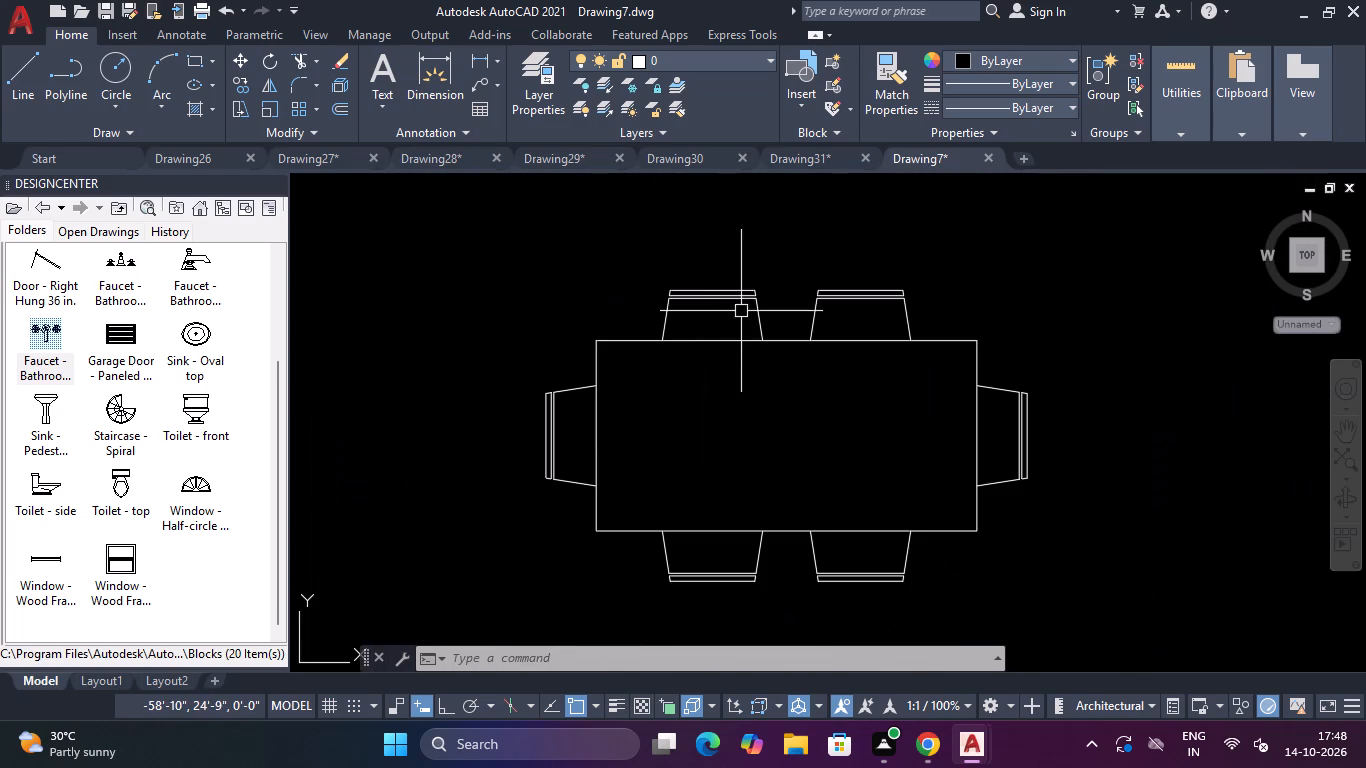
double_click(741, 334)
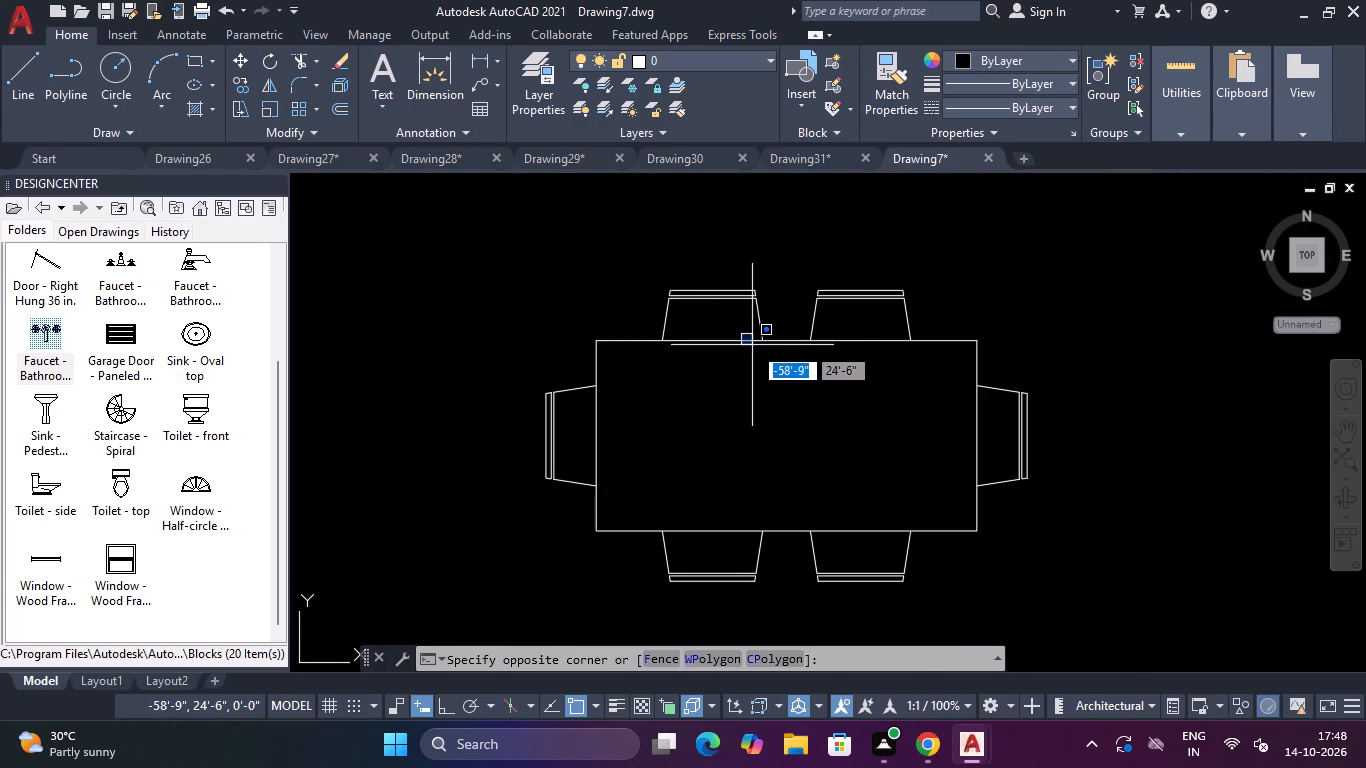
click(752, 345)
double_click(752, 342)
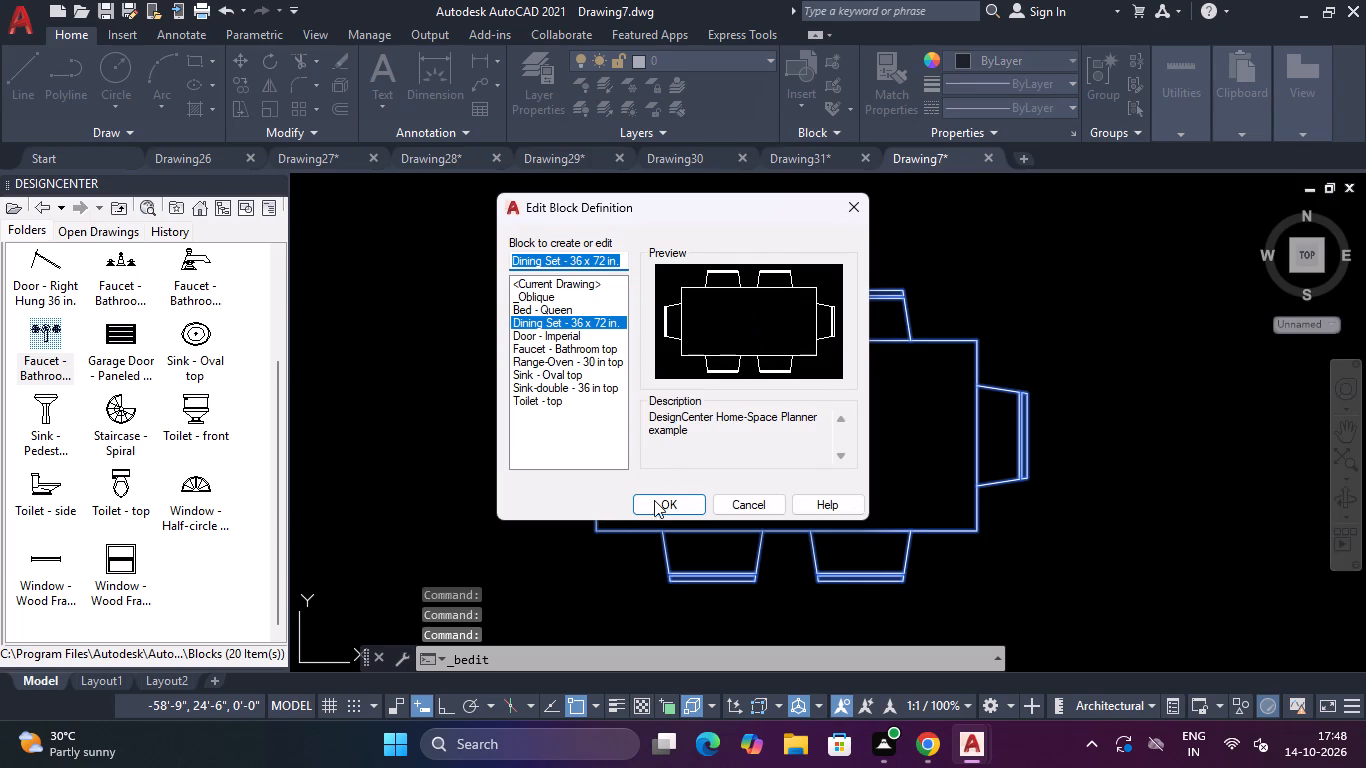
click(653, 502)
Fillet all four corners of the dining table top with a 2" radius.
text(F)
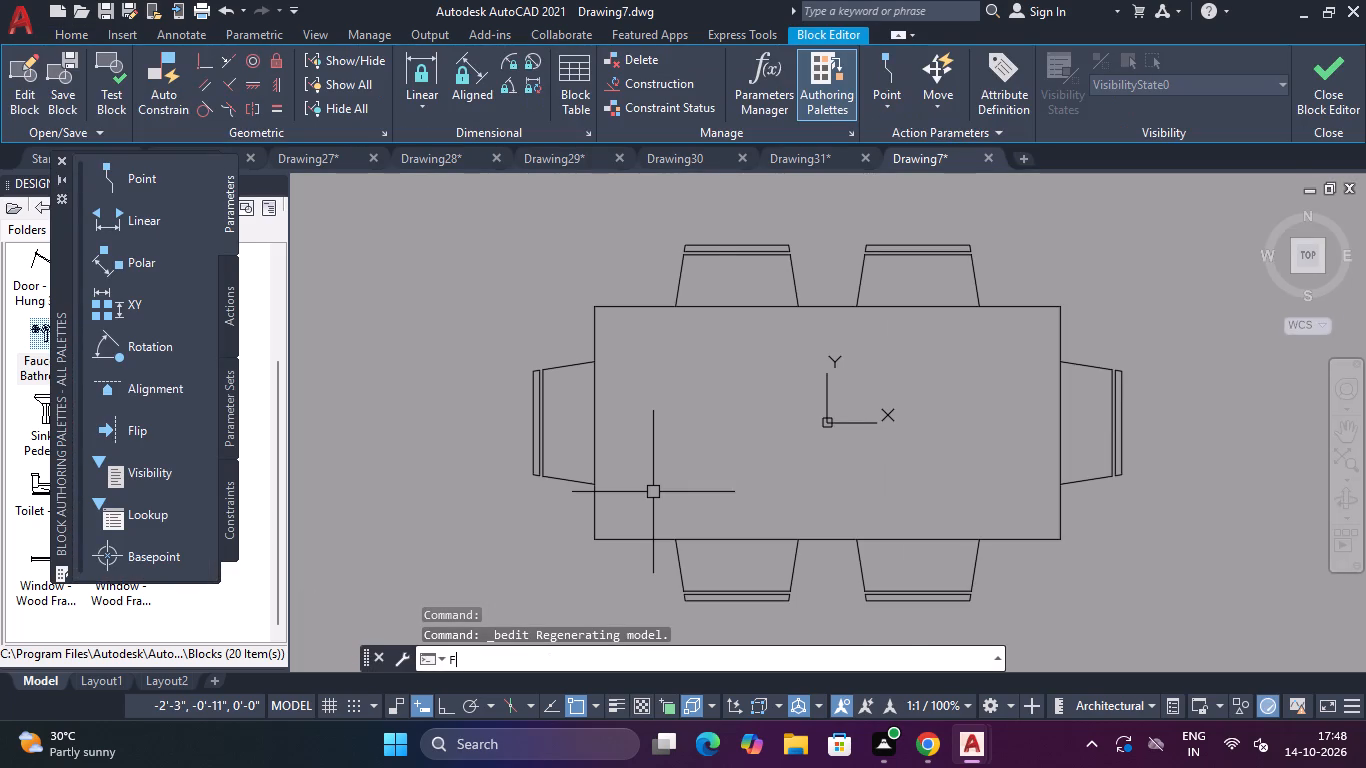
key(space)
click(642, 304)
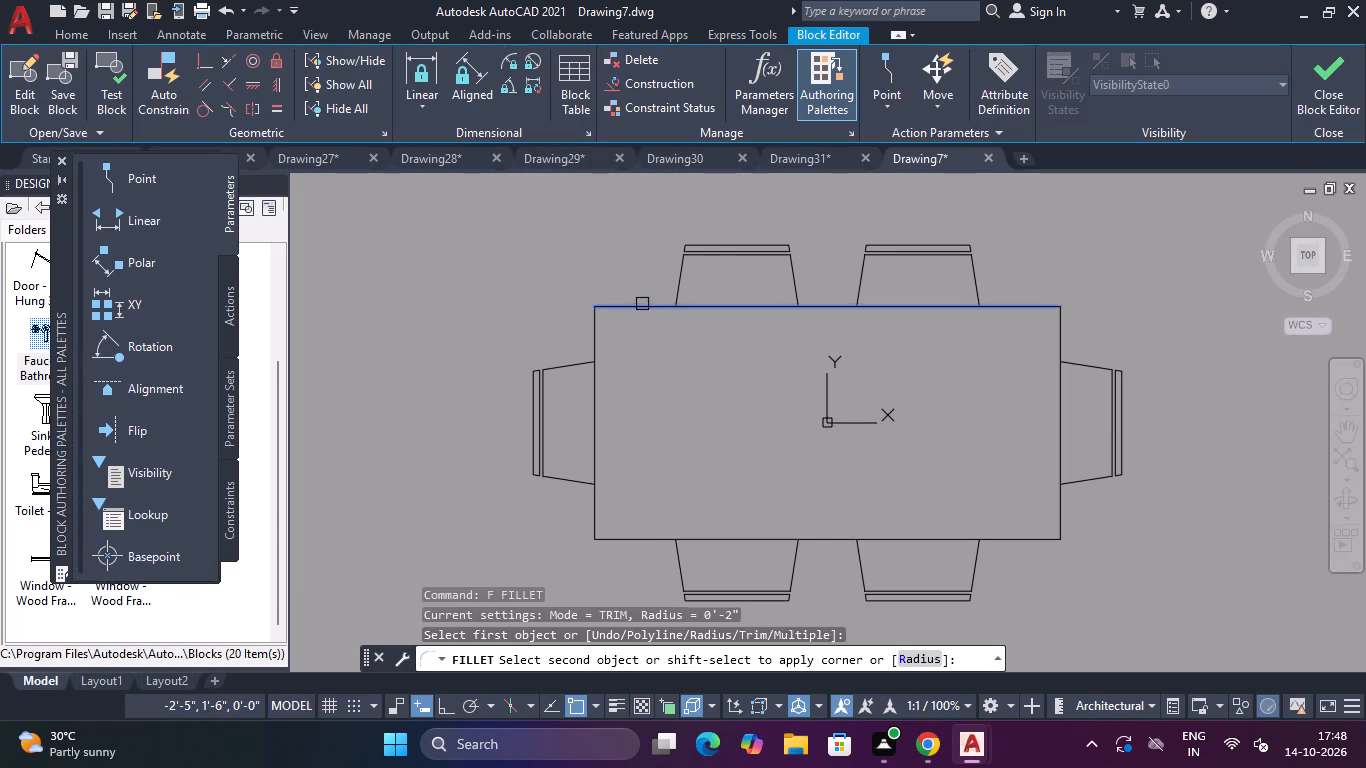
click(599, 336)
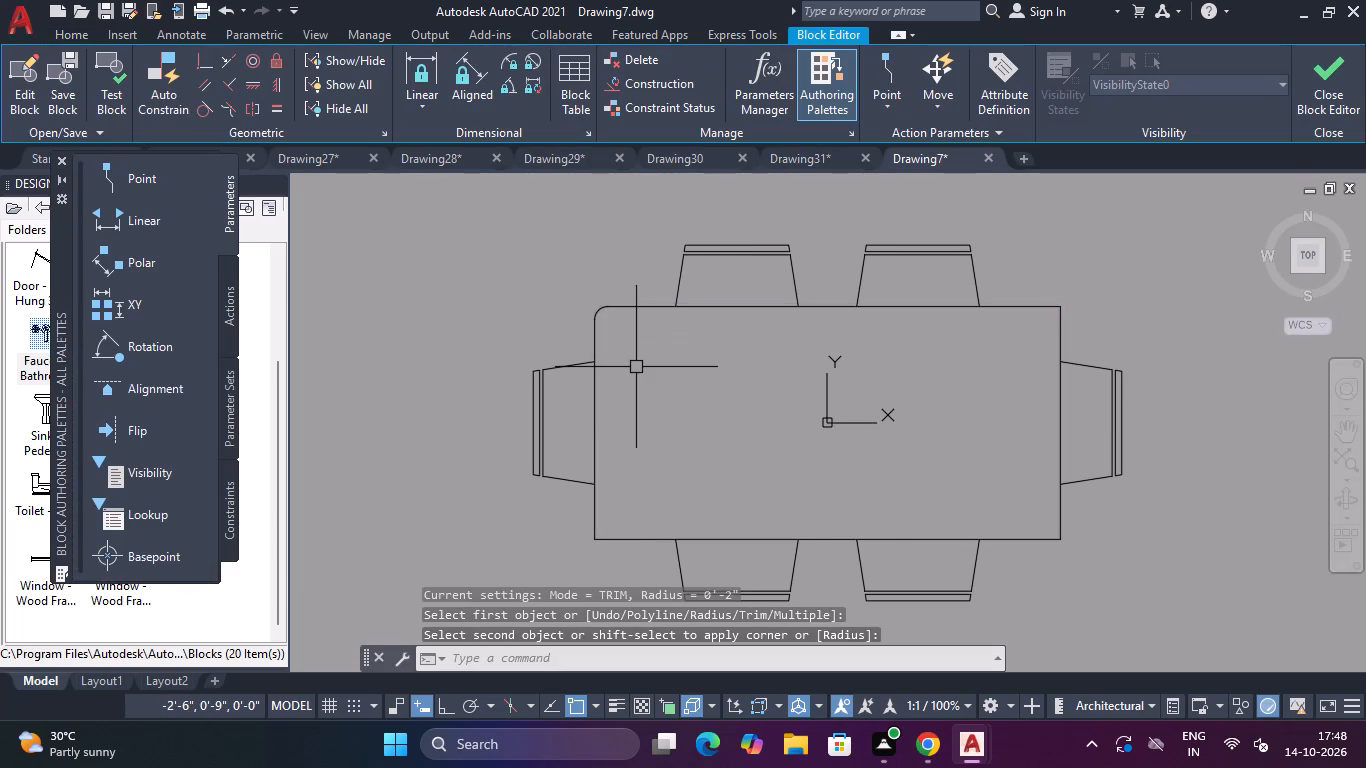
key(space)
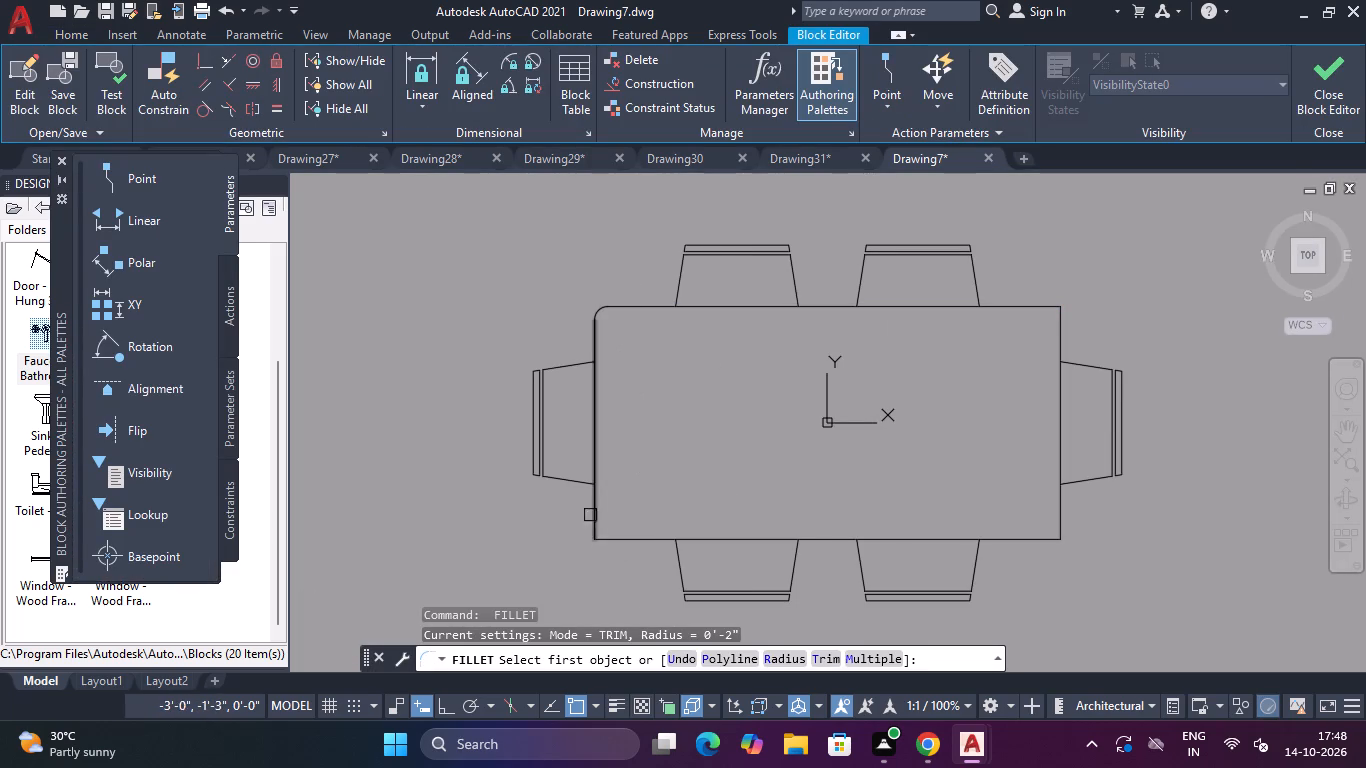
click(597, 507)
click(630, 536)
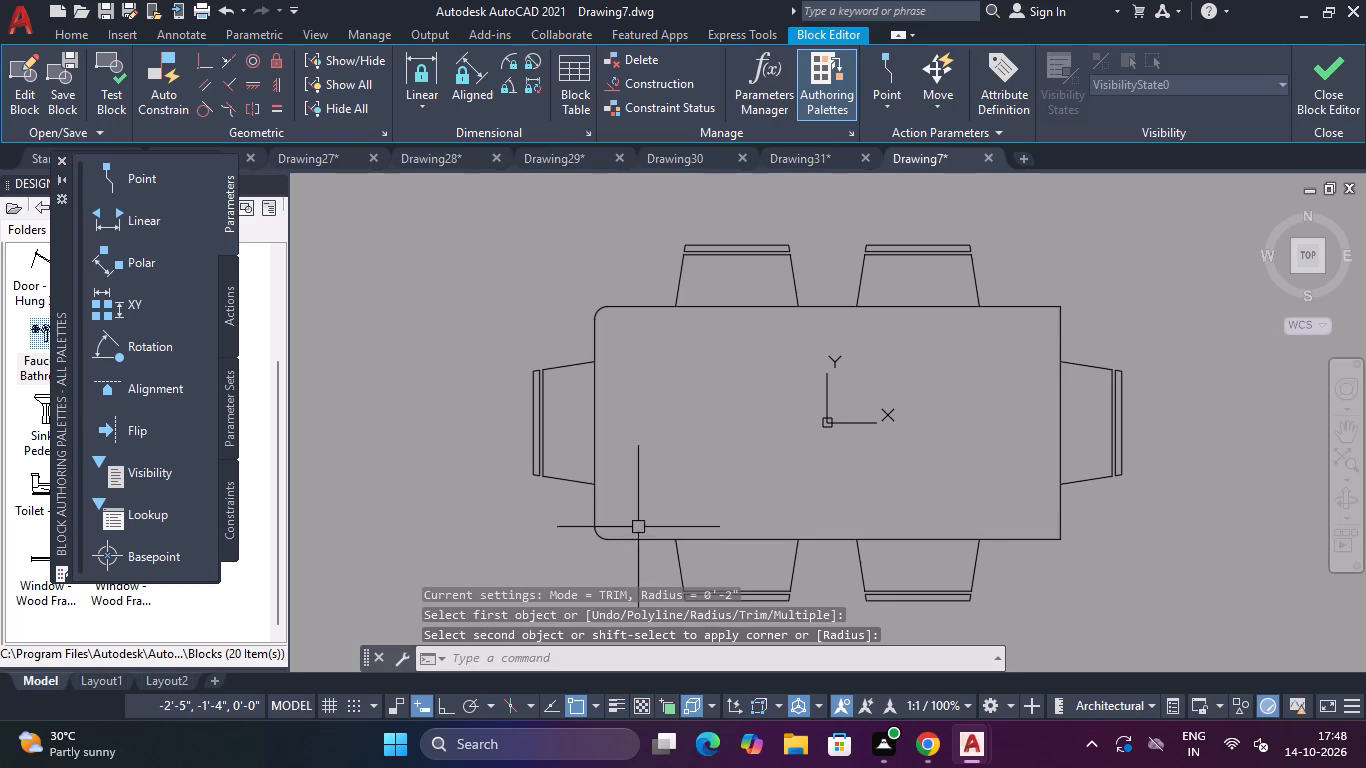
key(space)
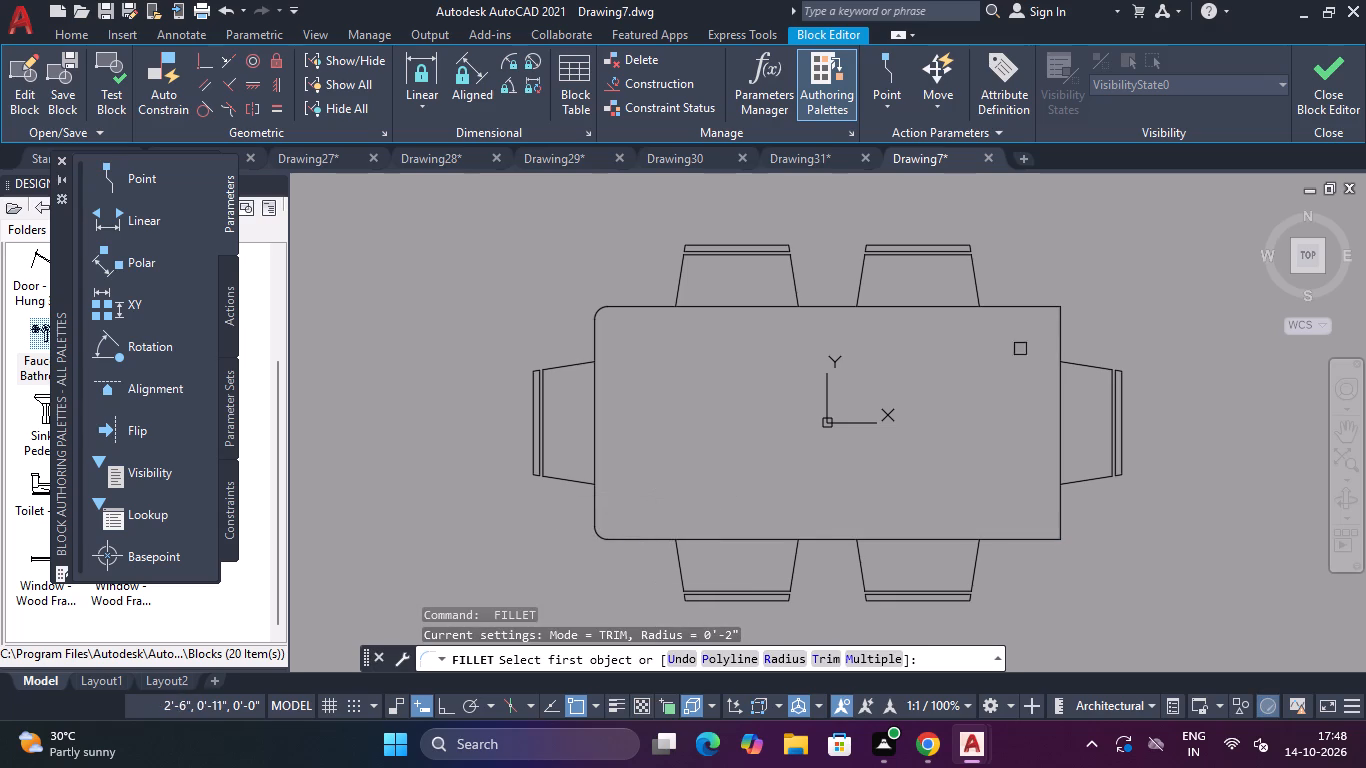
click(1034, 308)
click(1061, 341)
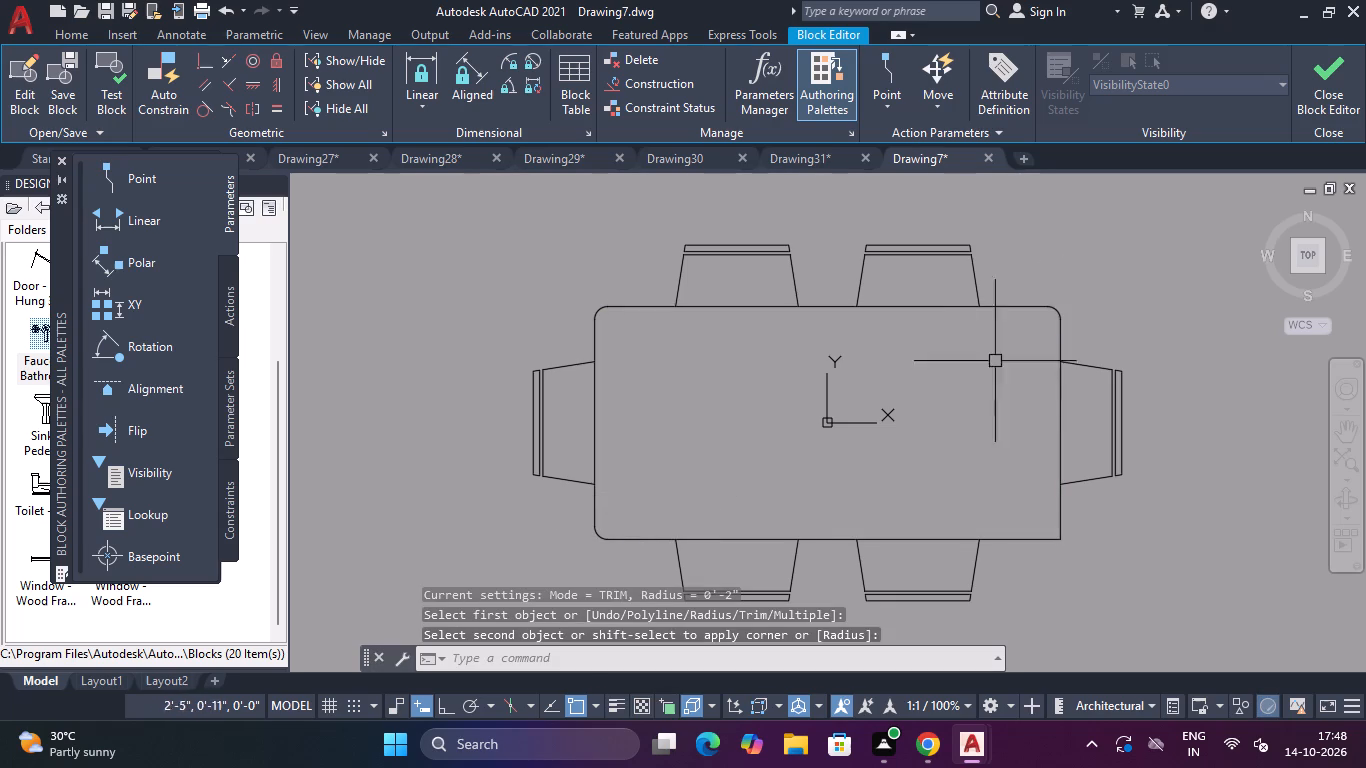
key(space)
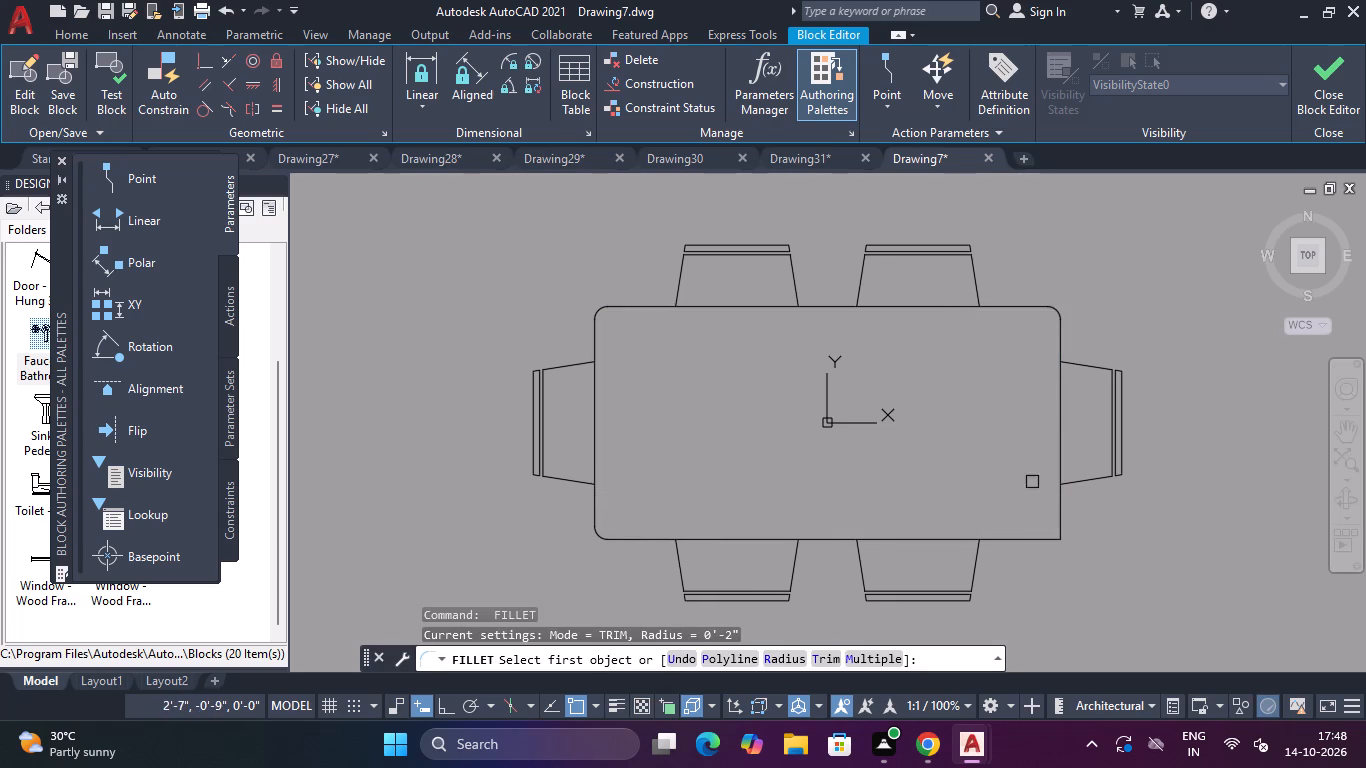
click(1062, 499)
click(1032, 539)
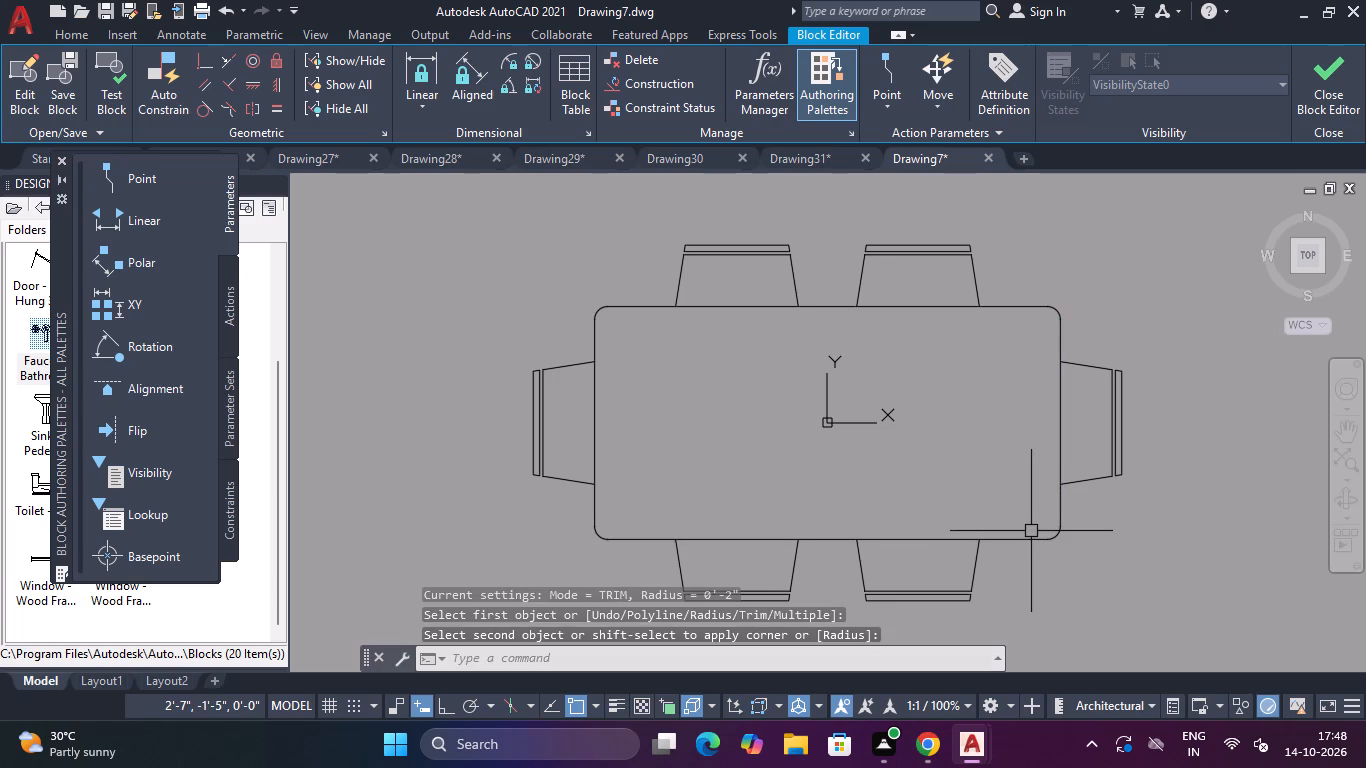
Fillet both outer back corners of the two chairs along the table's upper side with a 2" radius.
key(space)
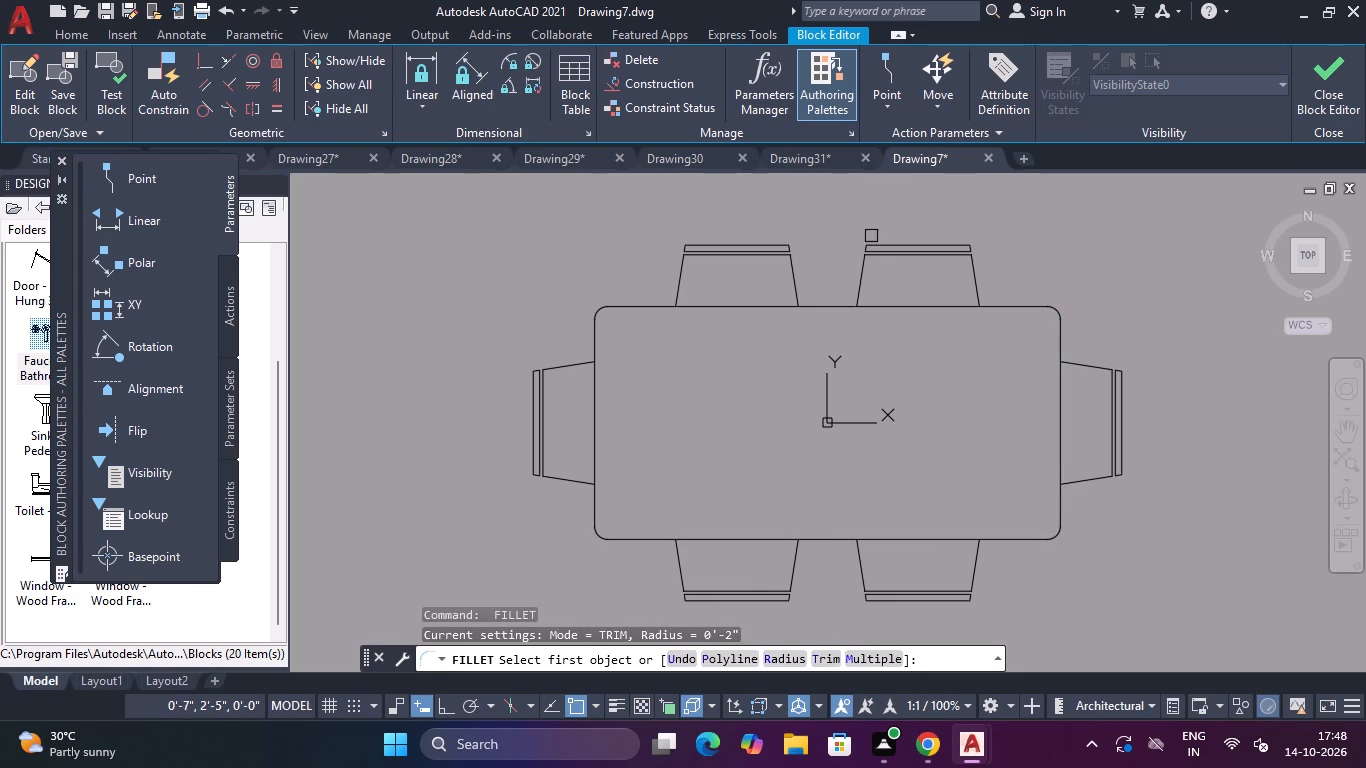
scroll(866, 241, up, 2)
click(919, 247)
click(861, 318)
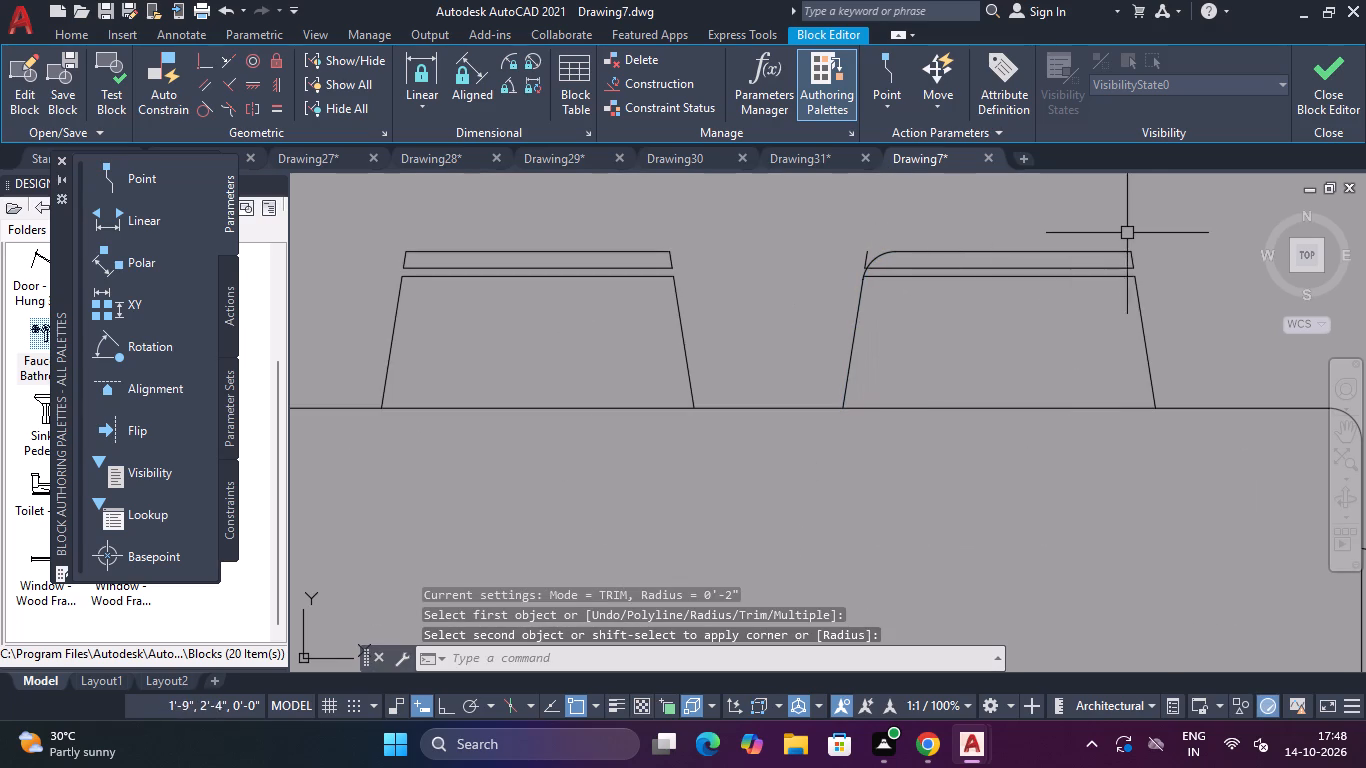
key(space)
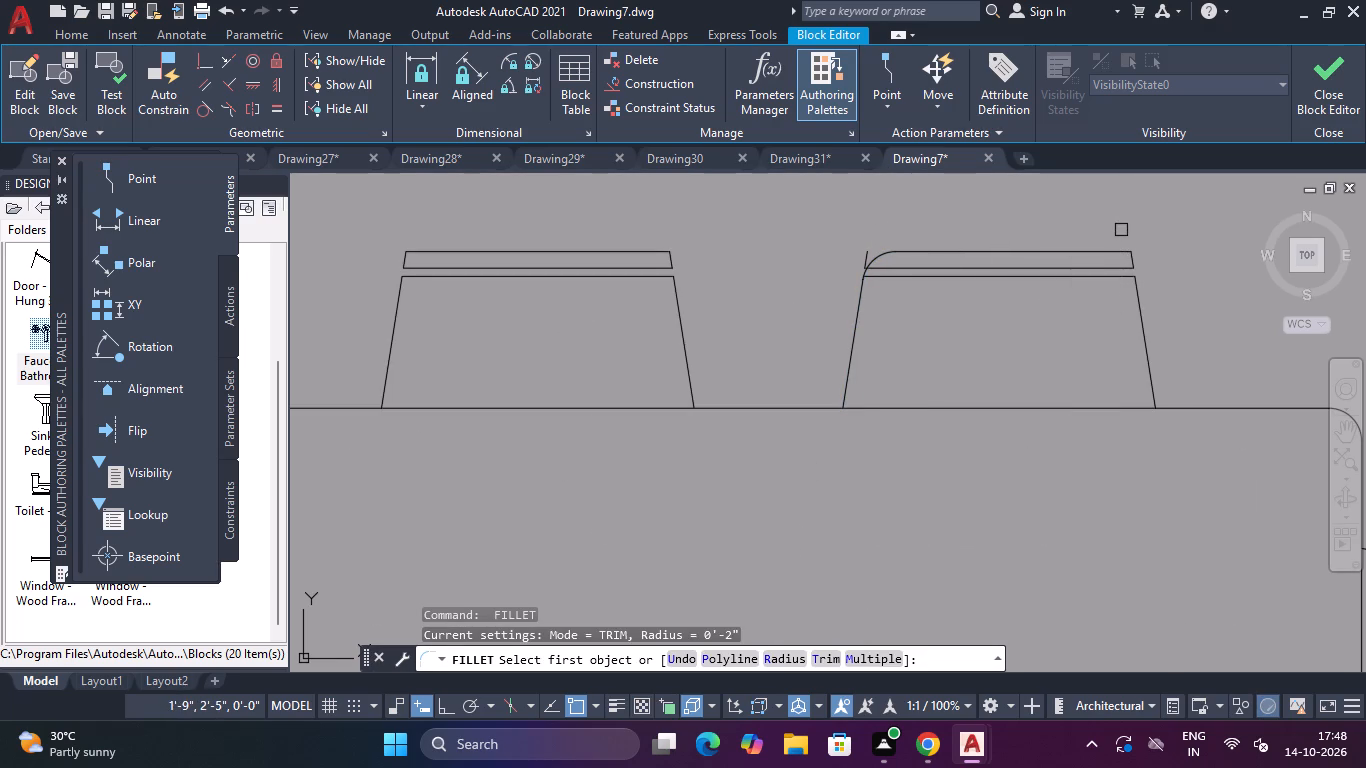
click(1116, 250)
click(1140, 295)
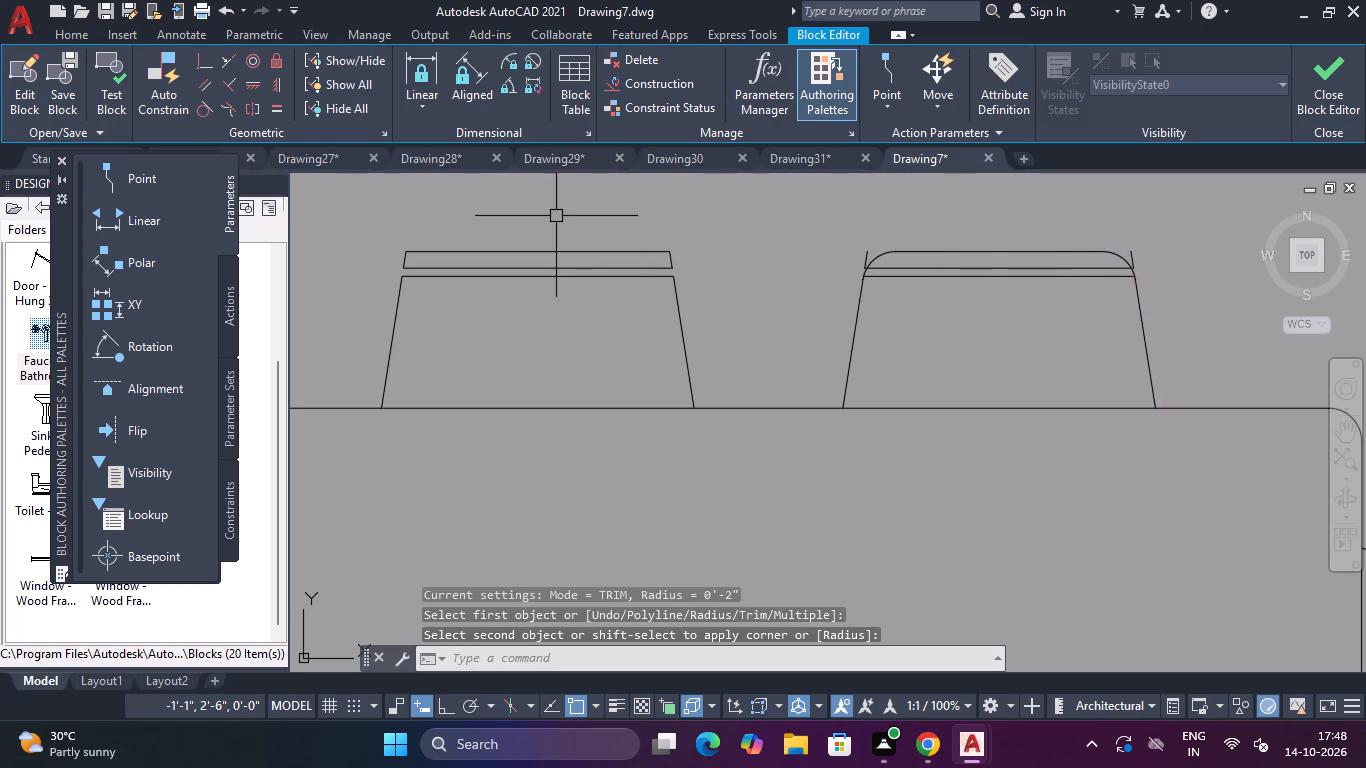
key(space)
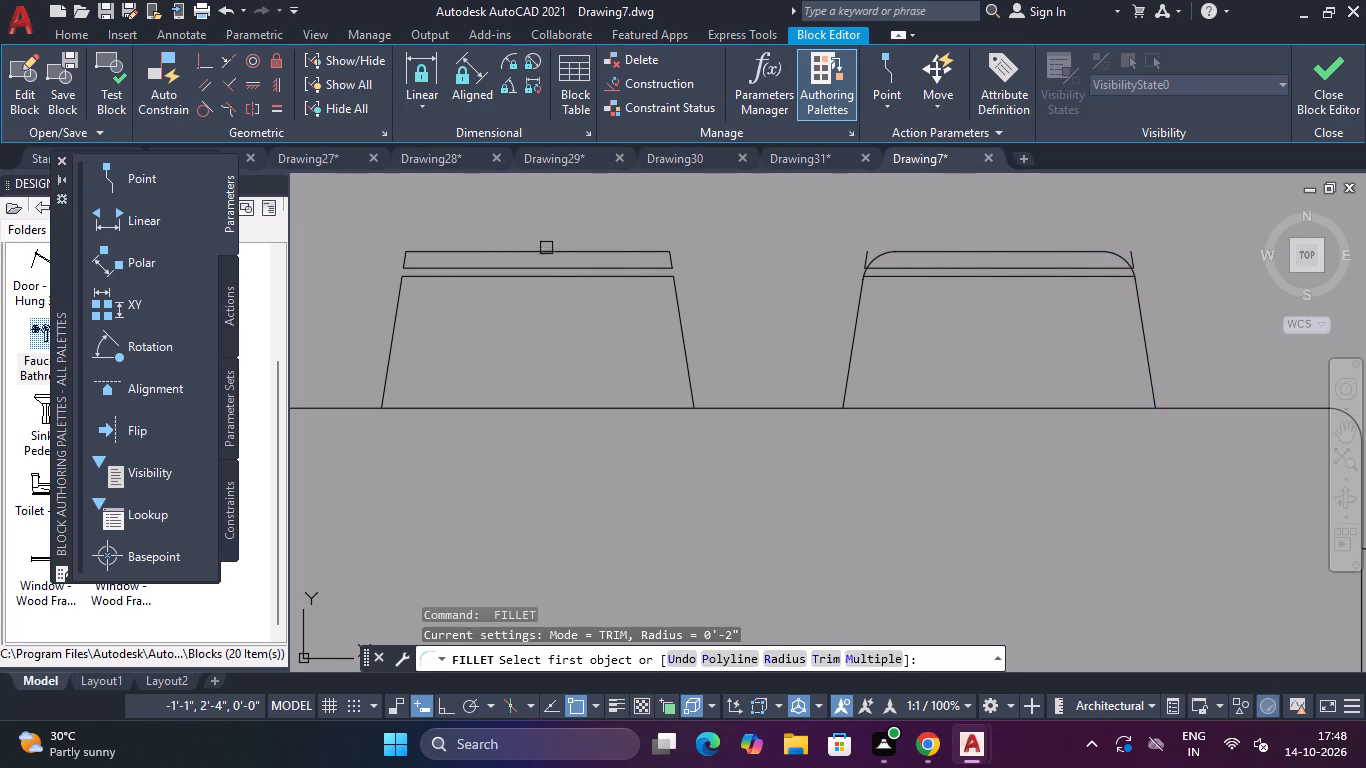
click(544, 252)
click(400, 288)
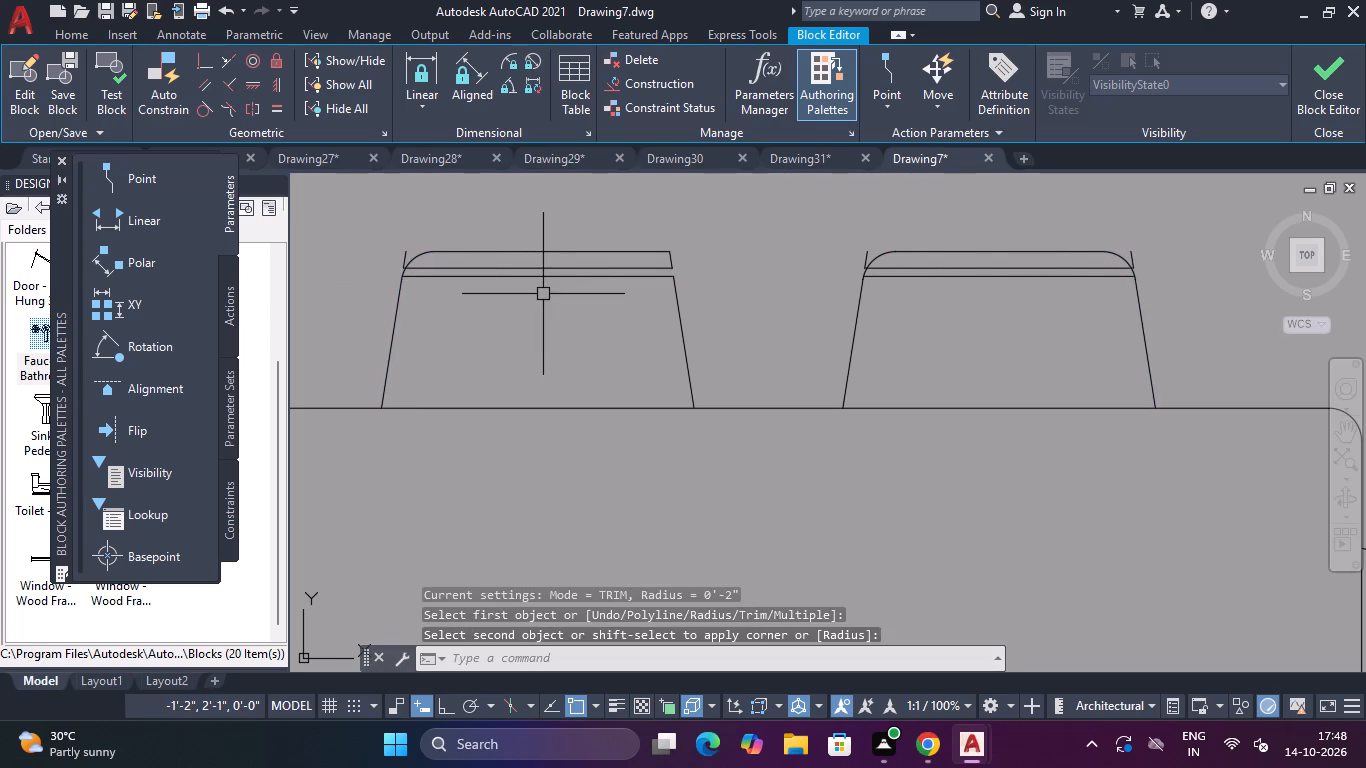
key(space)
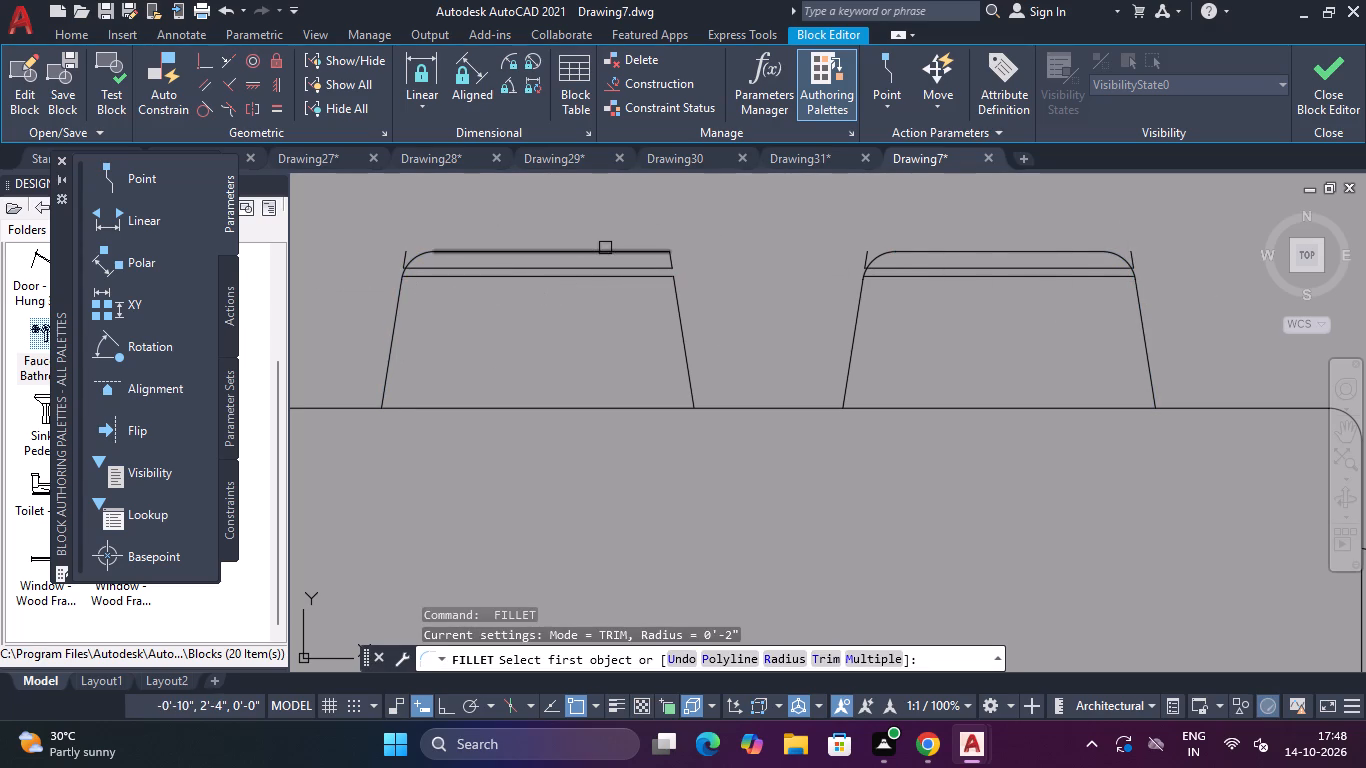
click(605, 249)
click(685, 321)
Fillet both outer back corners of the chair at the table's left end with a 2" radius.
scroll(688, 310, down, 5)
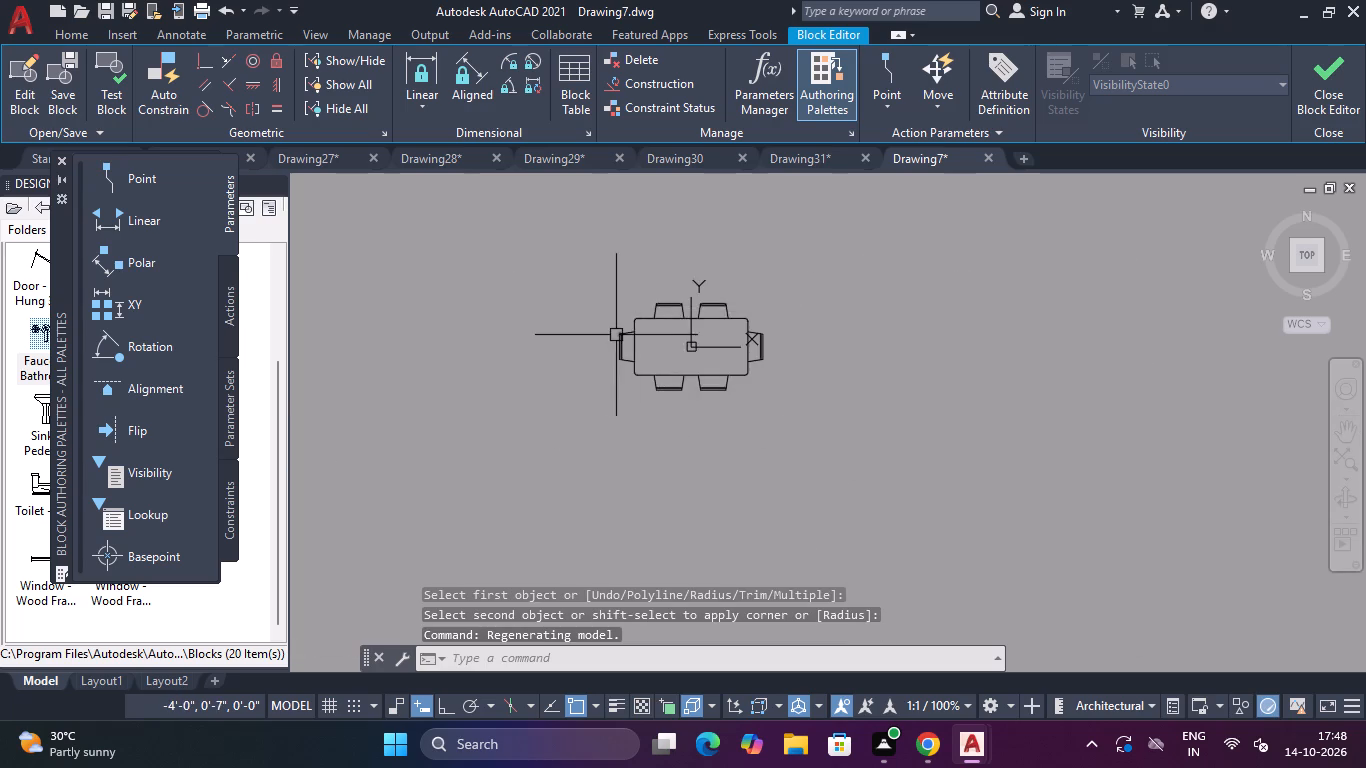
scroll(616, 339, up, 2)
key(space)
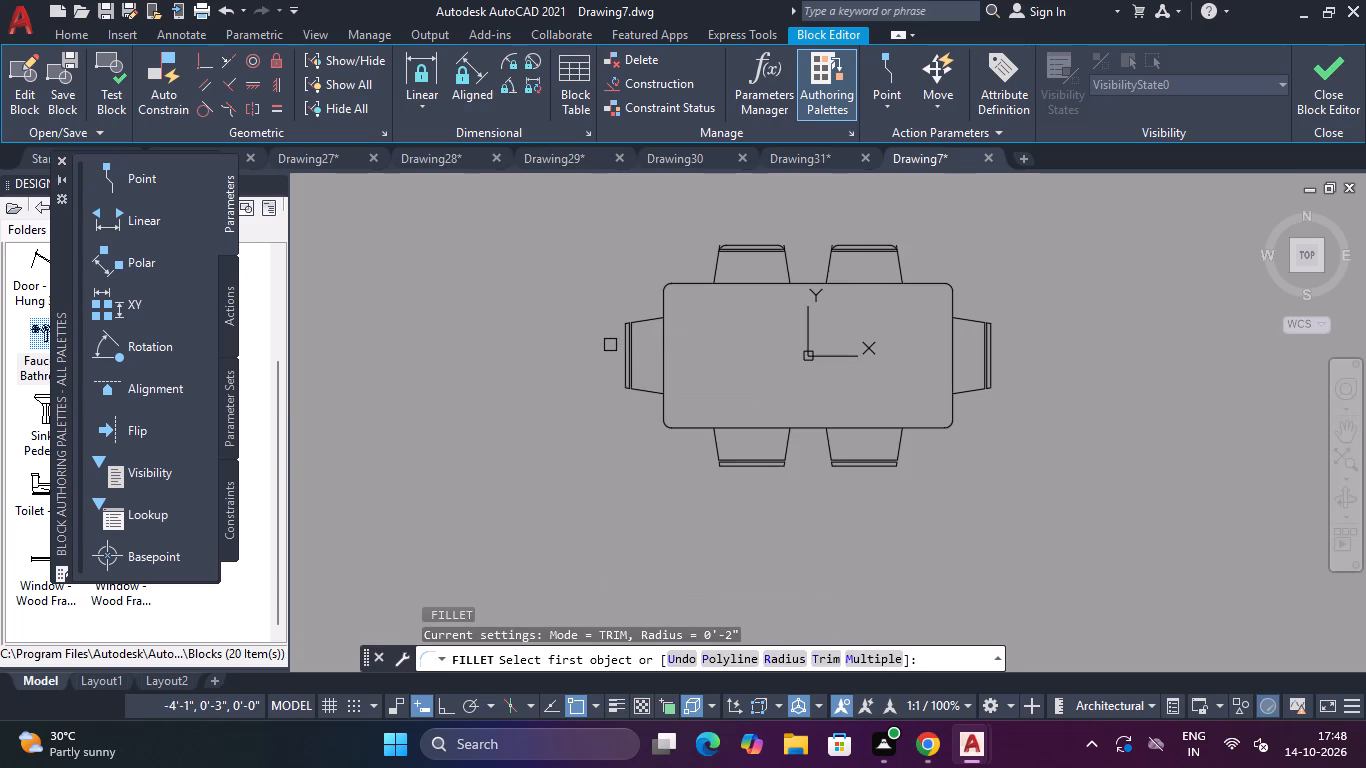
scroll(610, 345, up, 2)
click(643, 328)
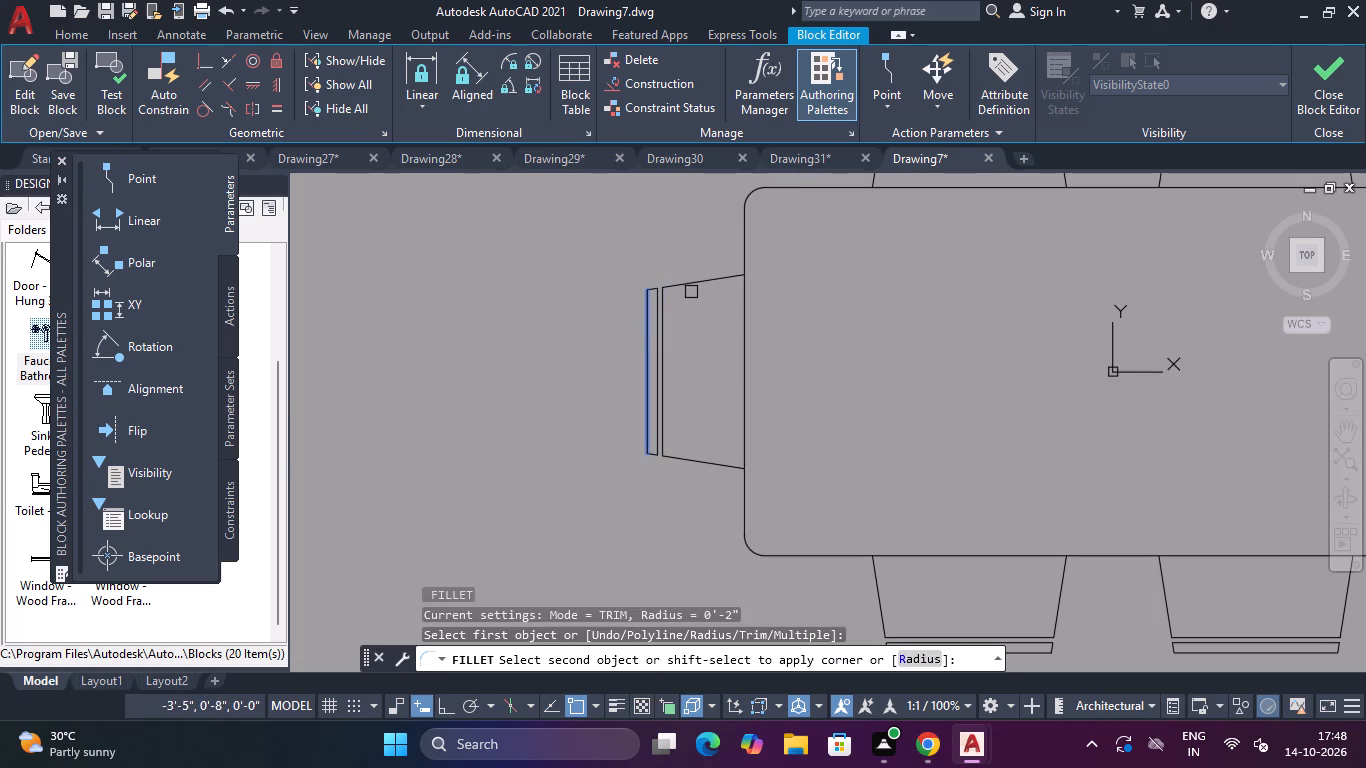
click(693, 286)
key(space)
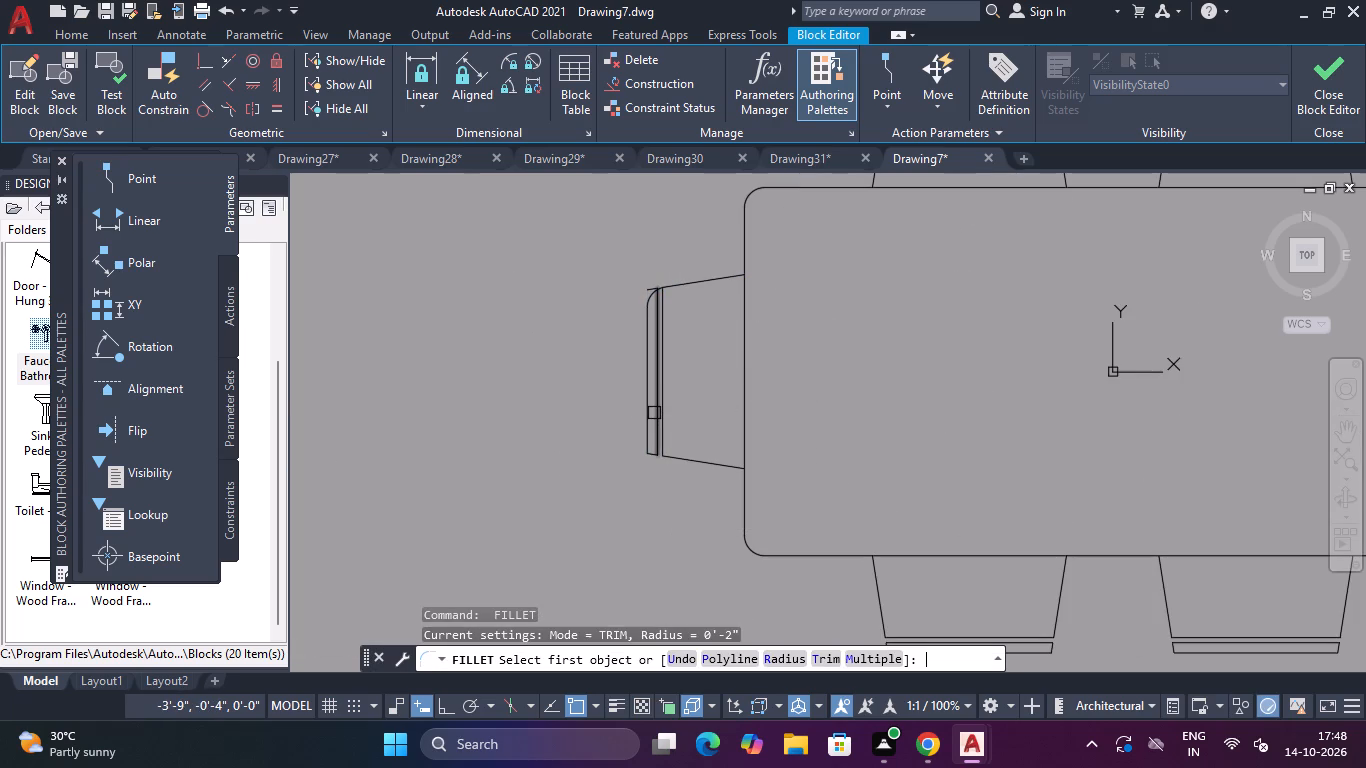
click(651, 427)
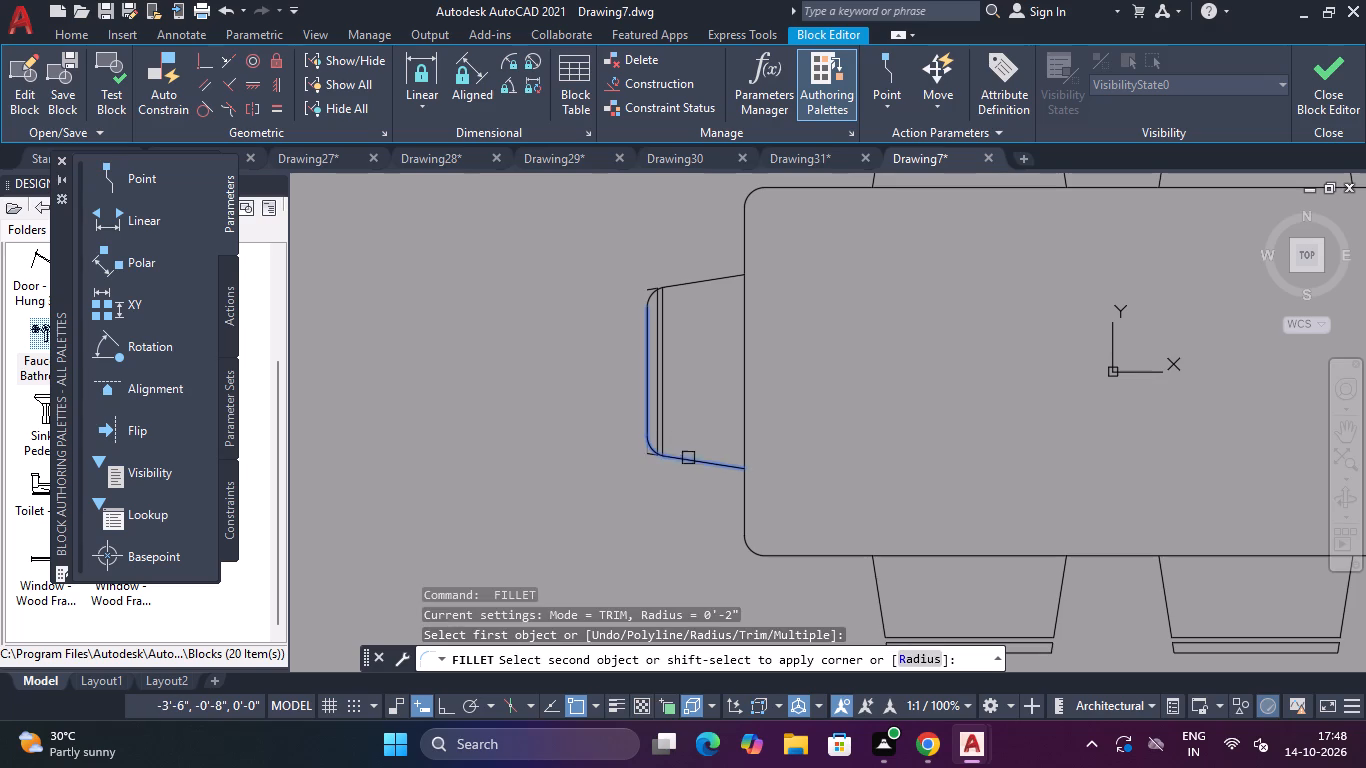
click(690, 464)
Fillet both outer back corners of the left chair on the table's lower side with a 2" radius.
scroll(712, 436, down, 4)
scroll(745, 459, up, 5)
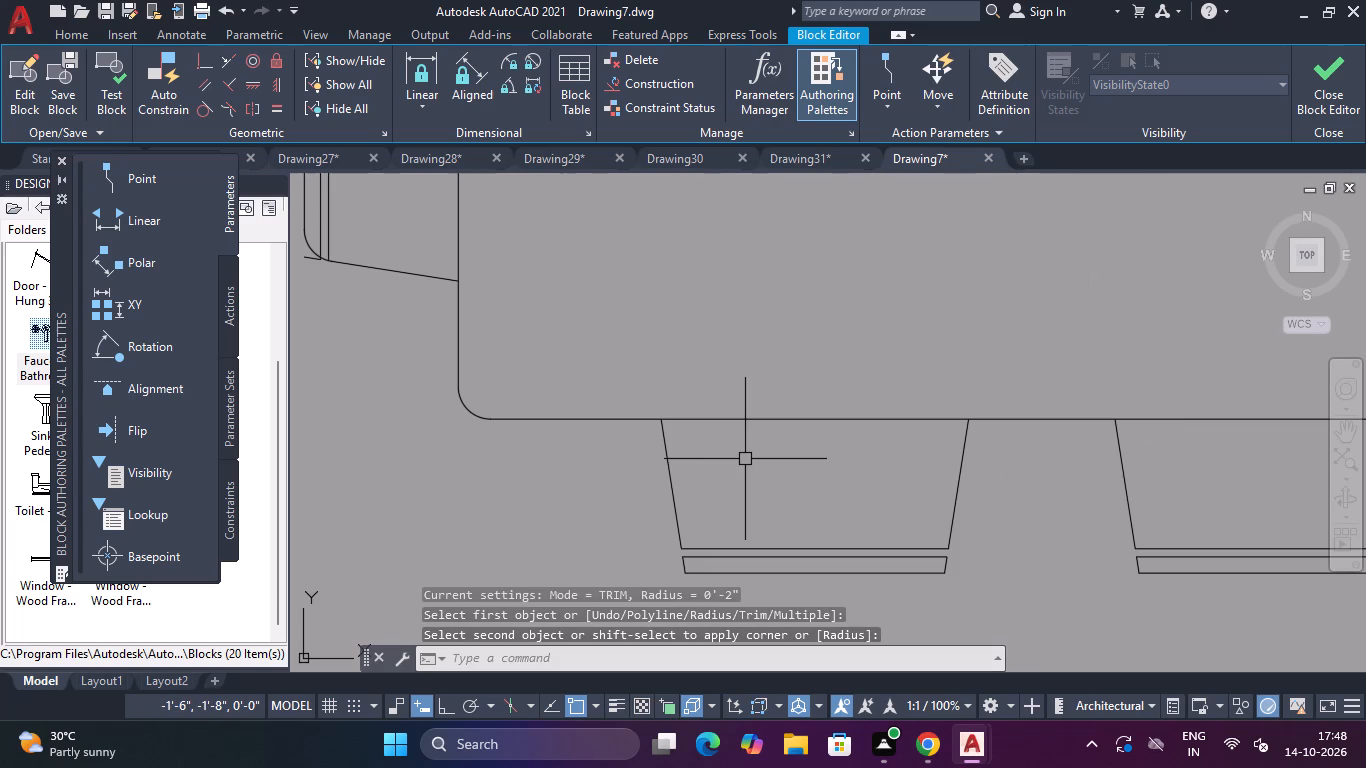
key(space)
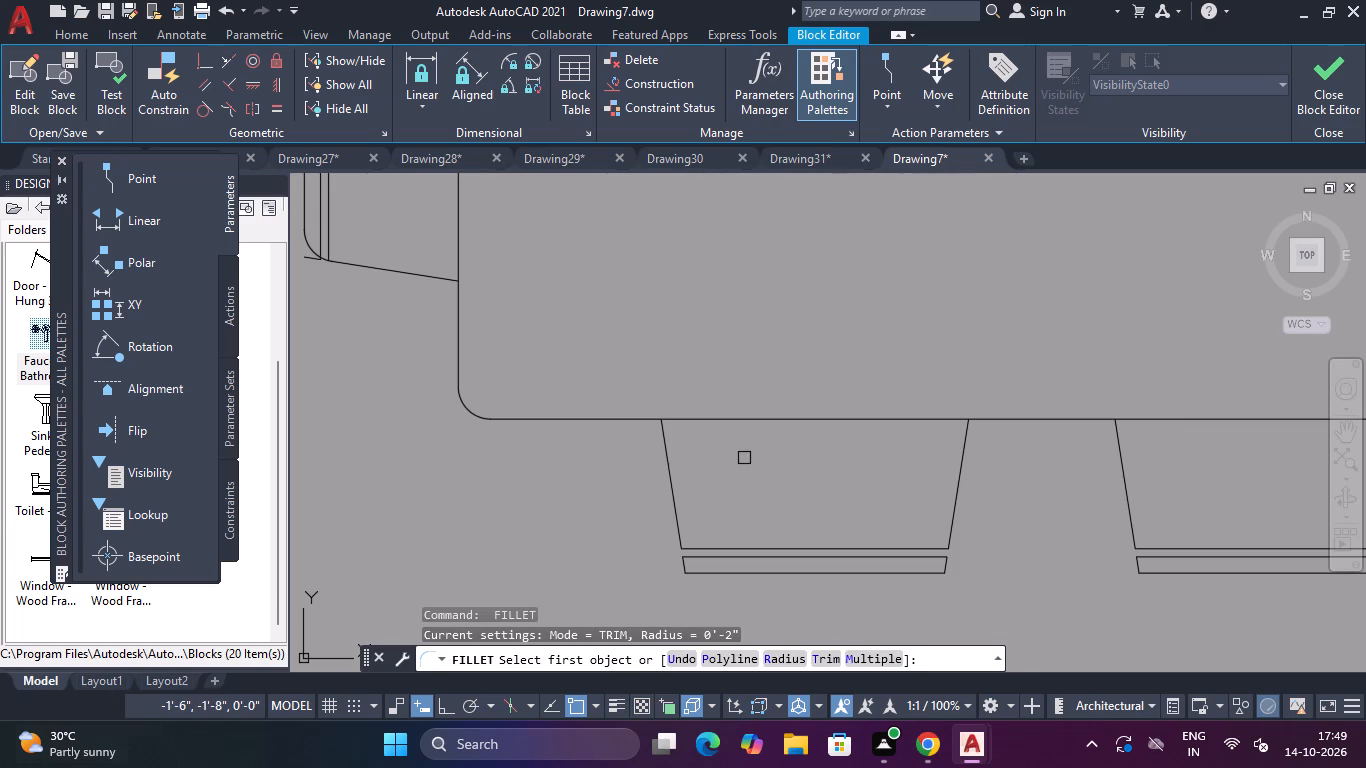
click(731, 577)
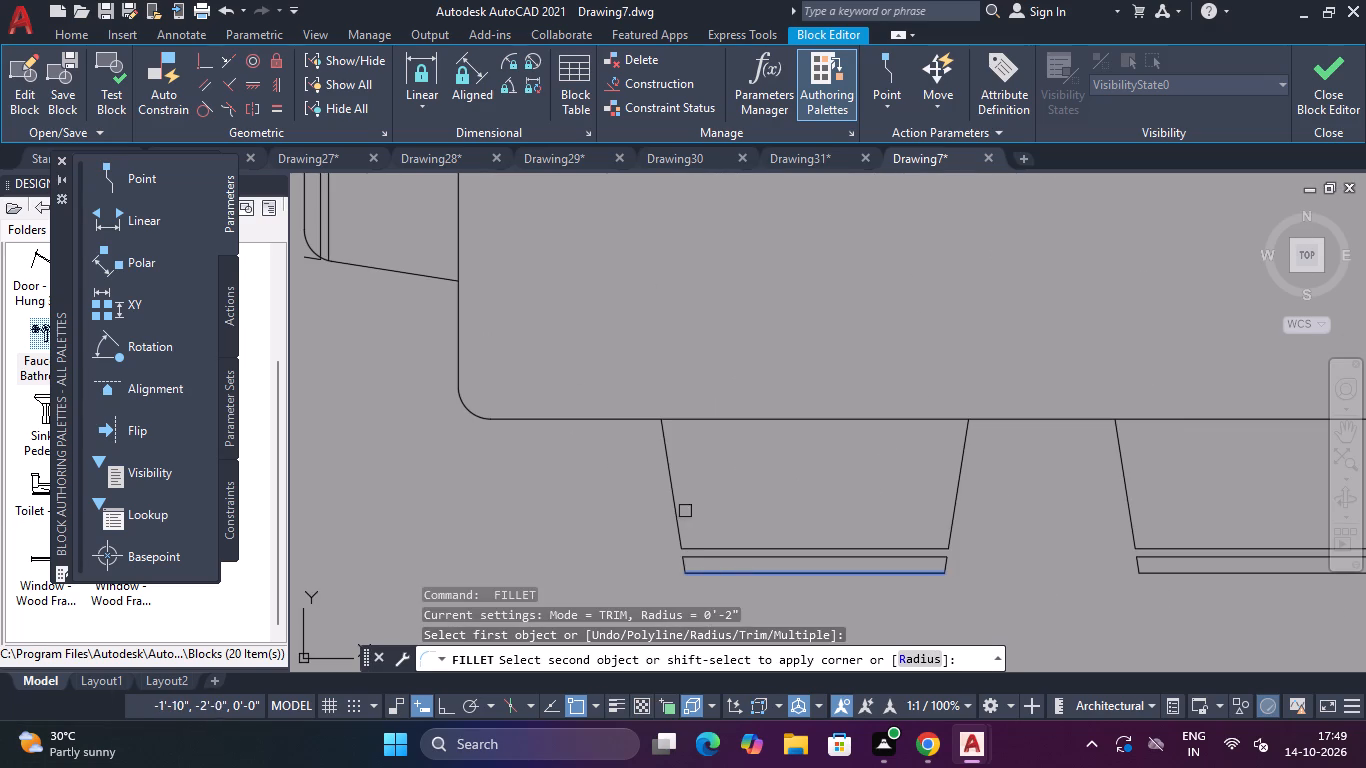
click(670, 503)
key(space)
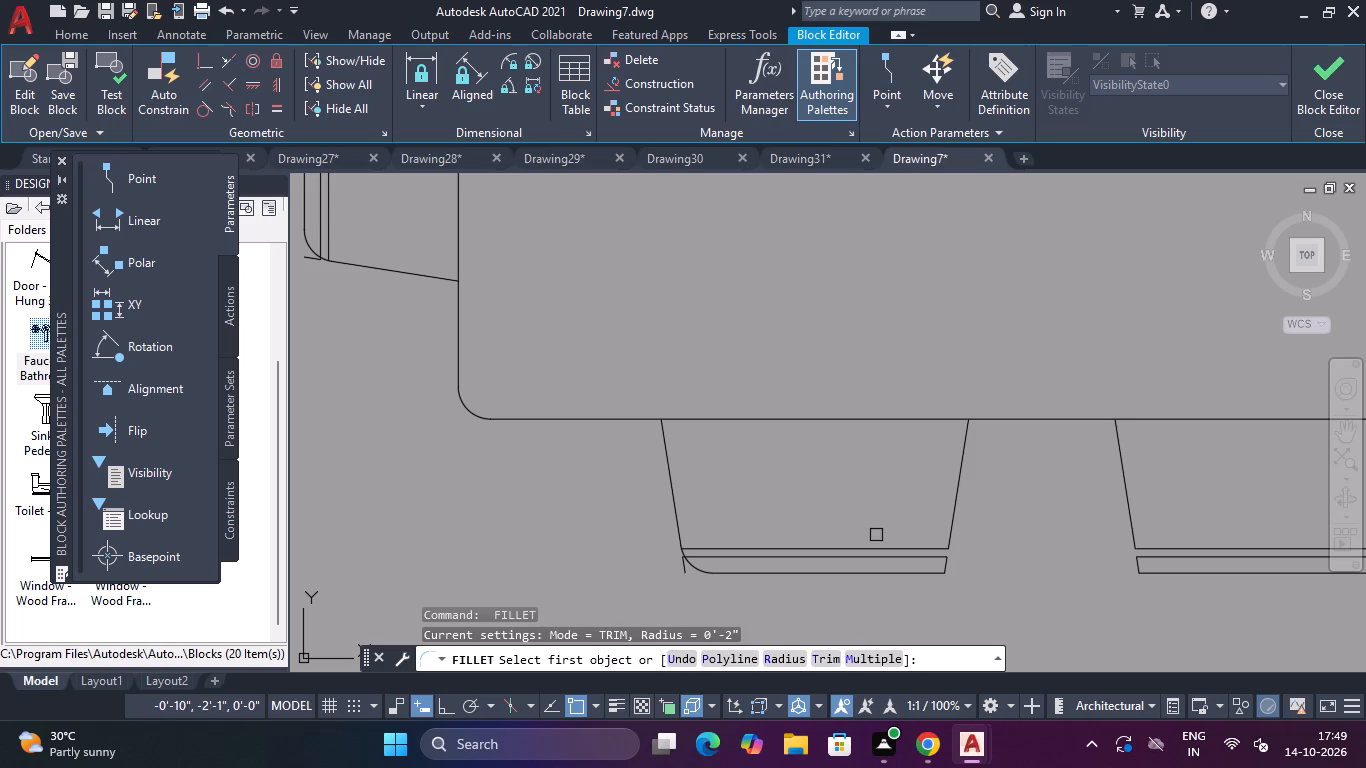
click(960, 480)
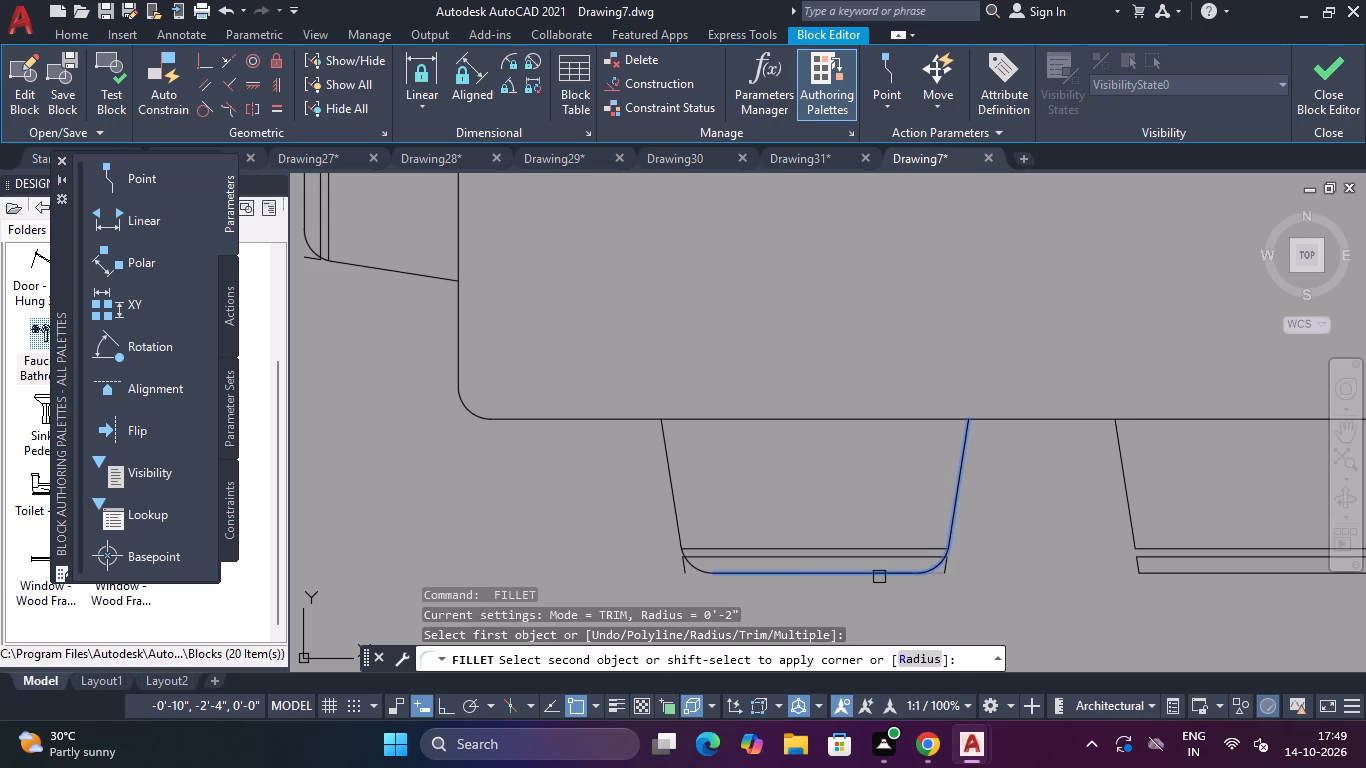
click(881, 574)
Fillet both outer back corners of the right chair on the table's lower side with a 2" radius.
scroll(1005, 567, down, 2)
scroll(1079, 549, up, 3)
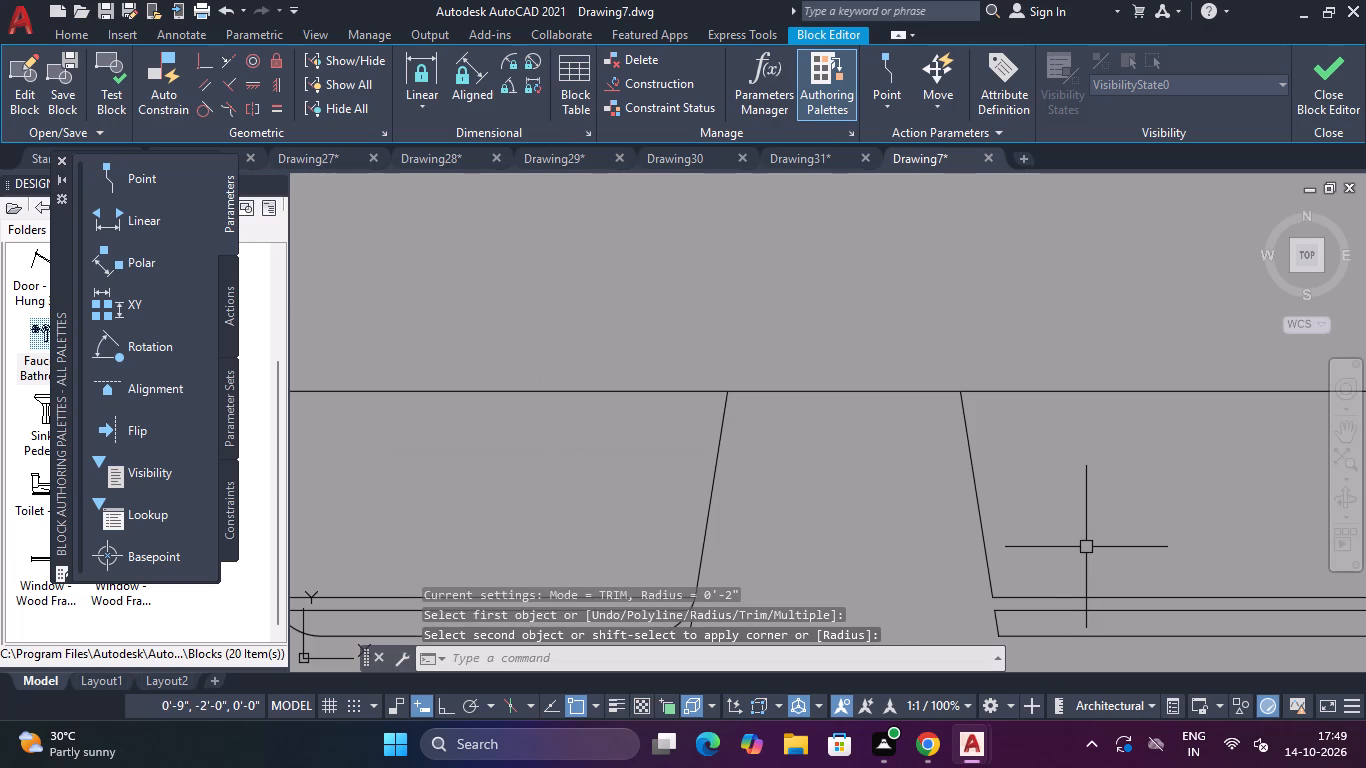
key(space)
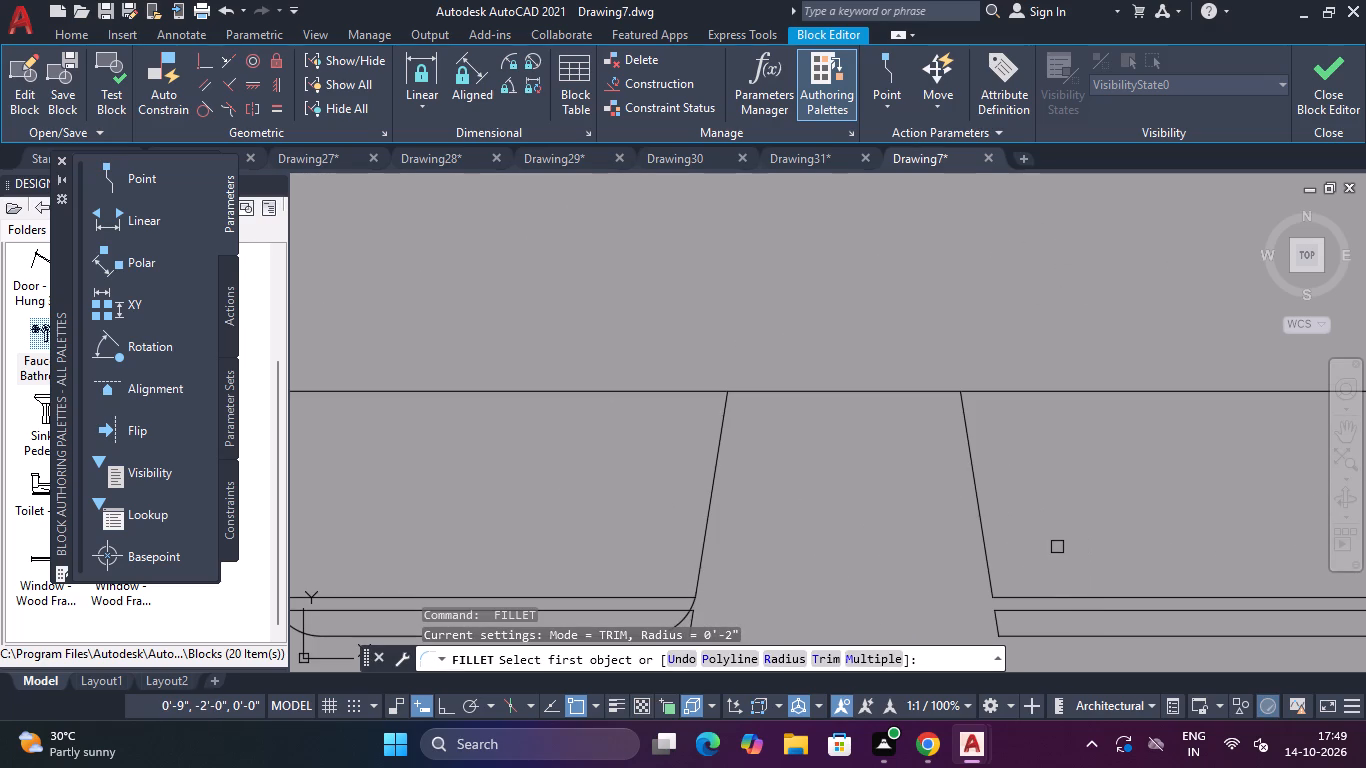
click(977, 519)
click(1058, 633)
scroll(1081, 591, down, 4)
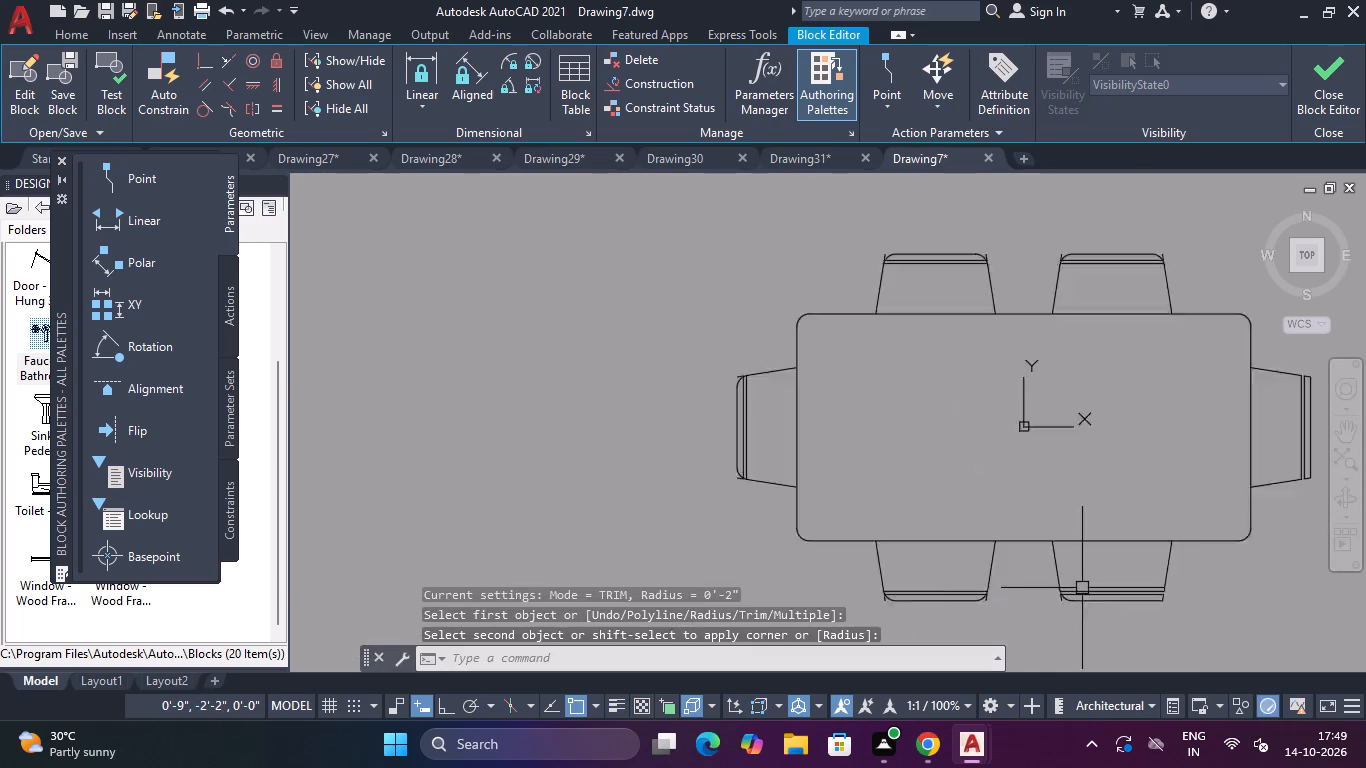
scroll(1086, 584, down, 1)
scroll(1176, 581, up, 3)
key(space)
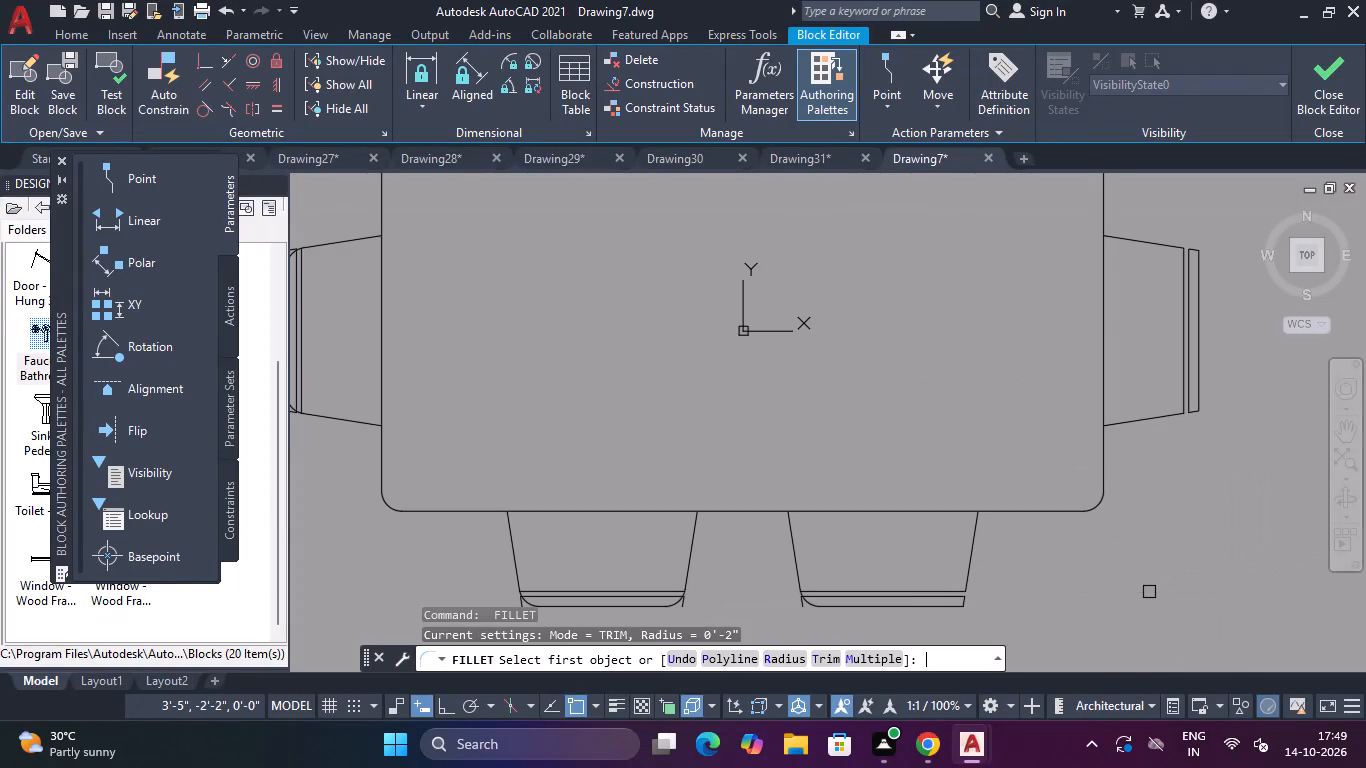
click(971, 561)
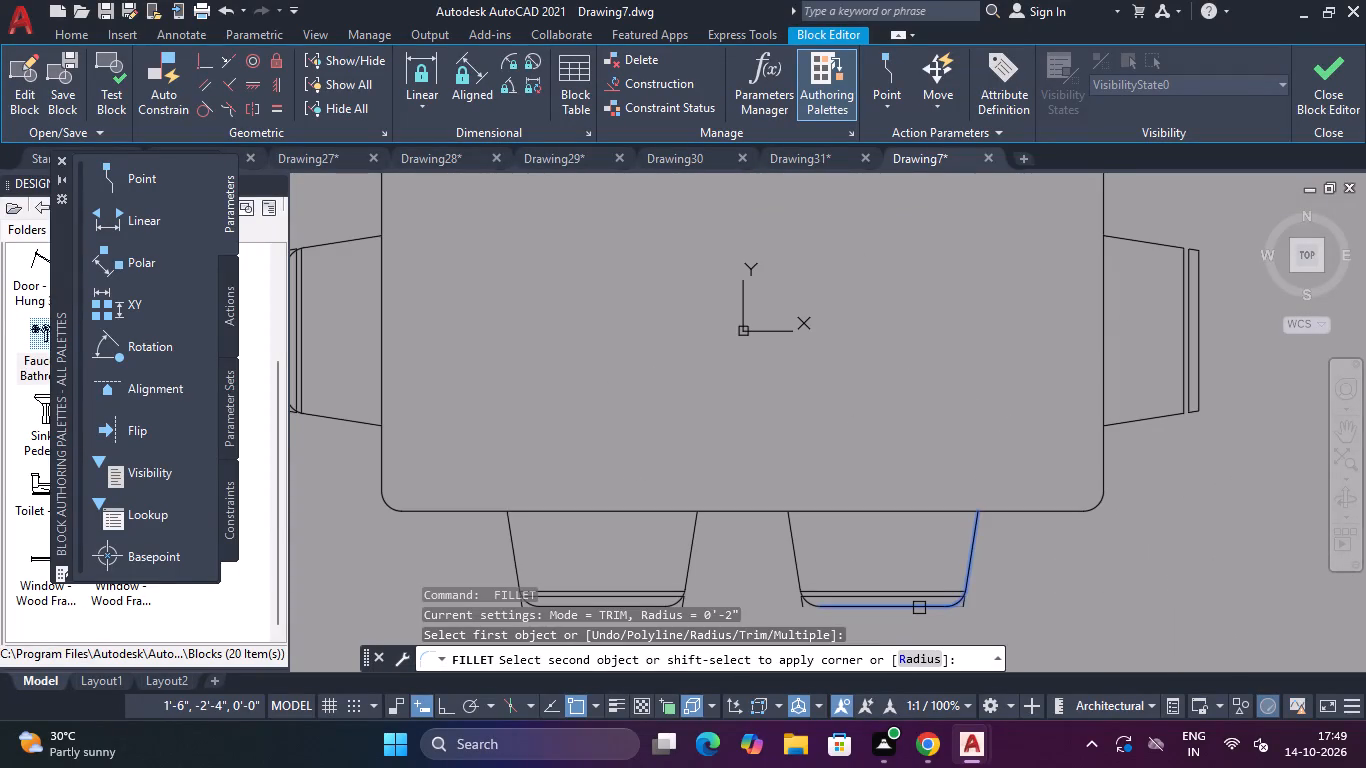
click(919, 608)
Fillet both outer back corners of the chair at the table's right end with a 2" radius.
scroll(981, 571, down, 3)
scroll(1008, 508, up, 4)
key(space)
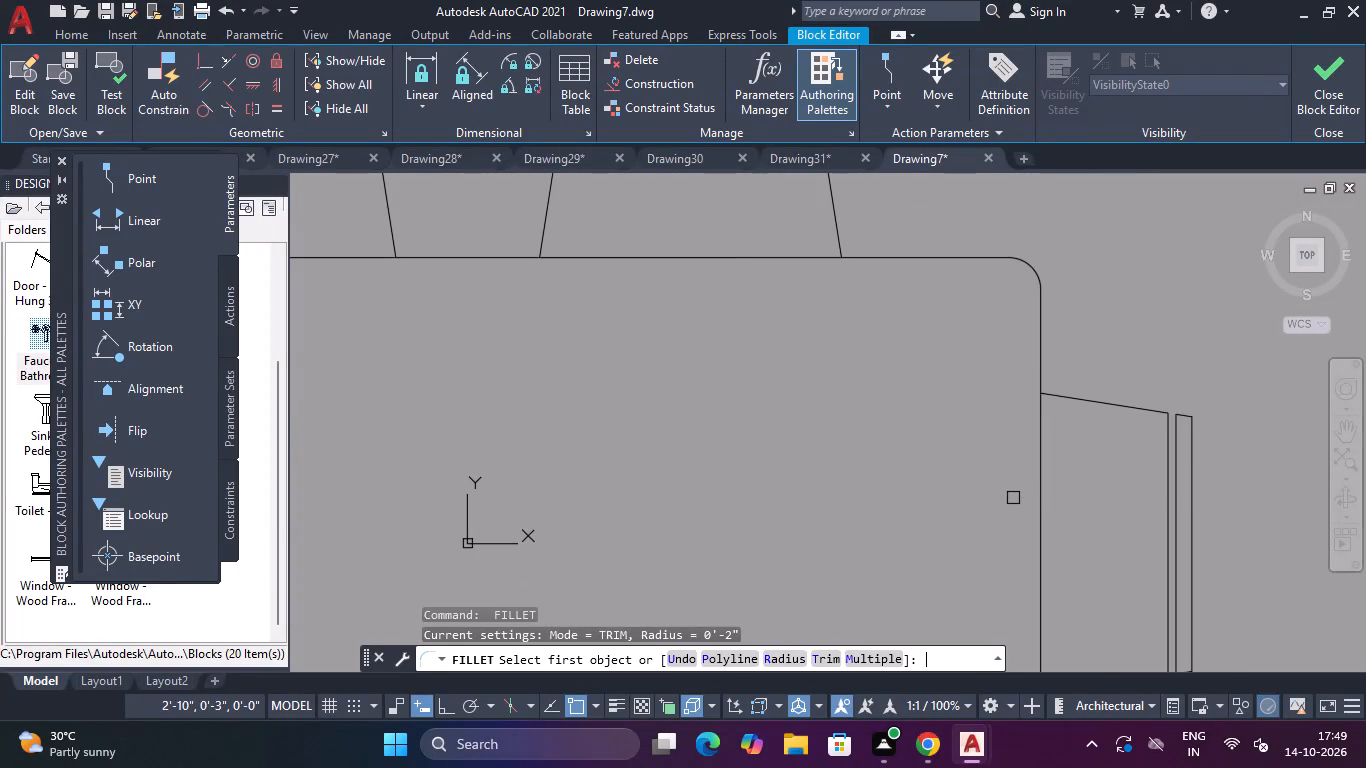
click(1138, 404)
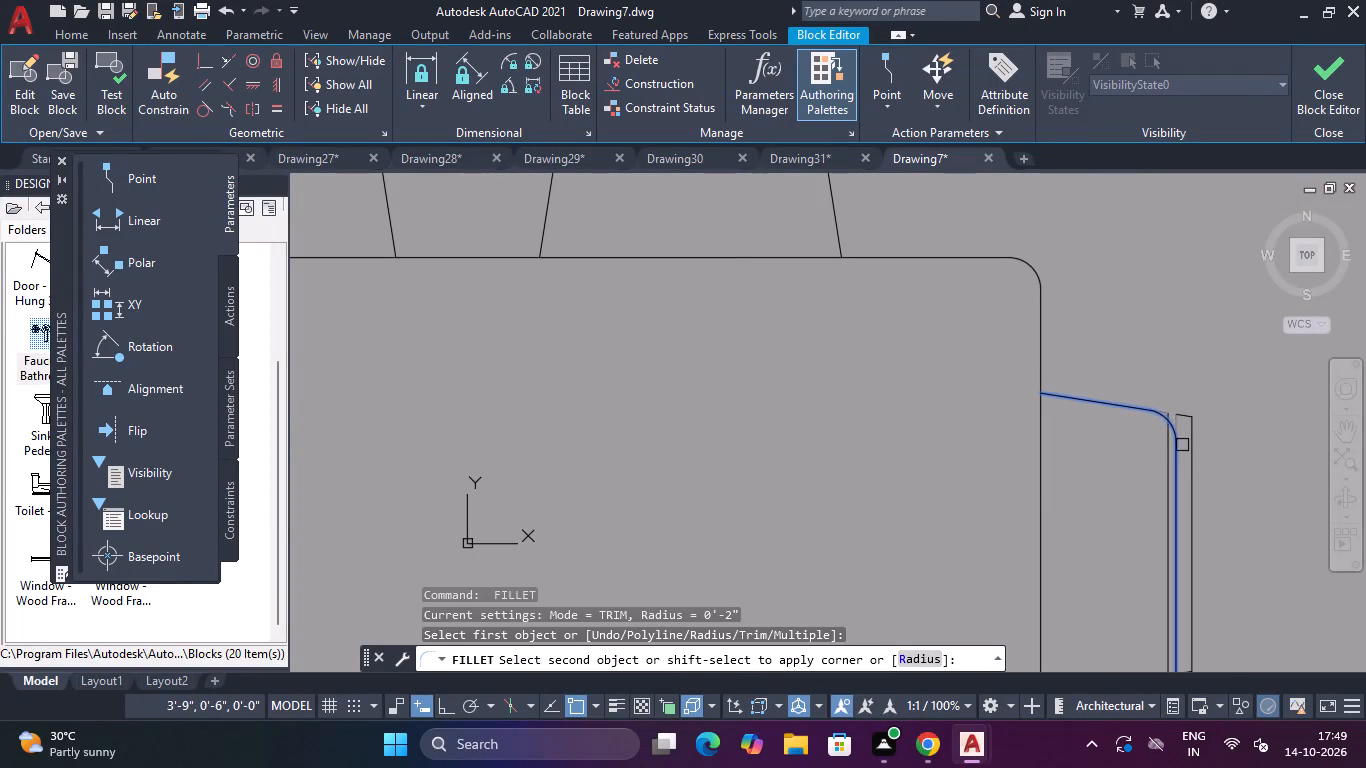
click(1189, 442)
scroll(1191, 440, down, 5)
scroll(1184, 474, up, 4)
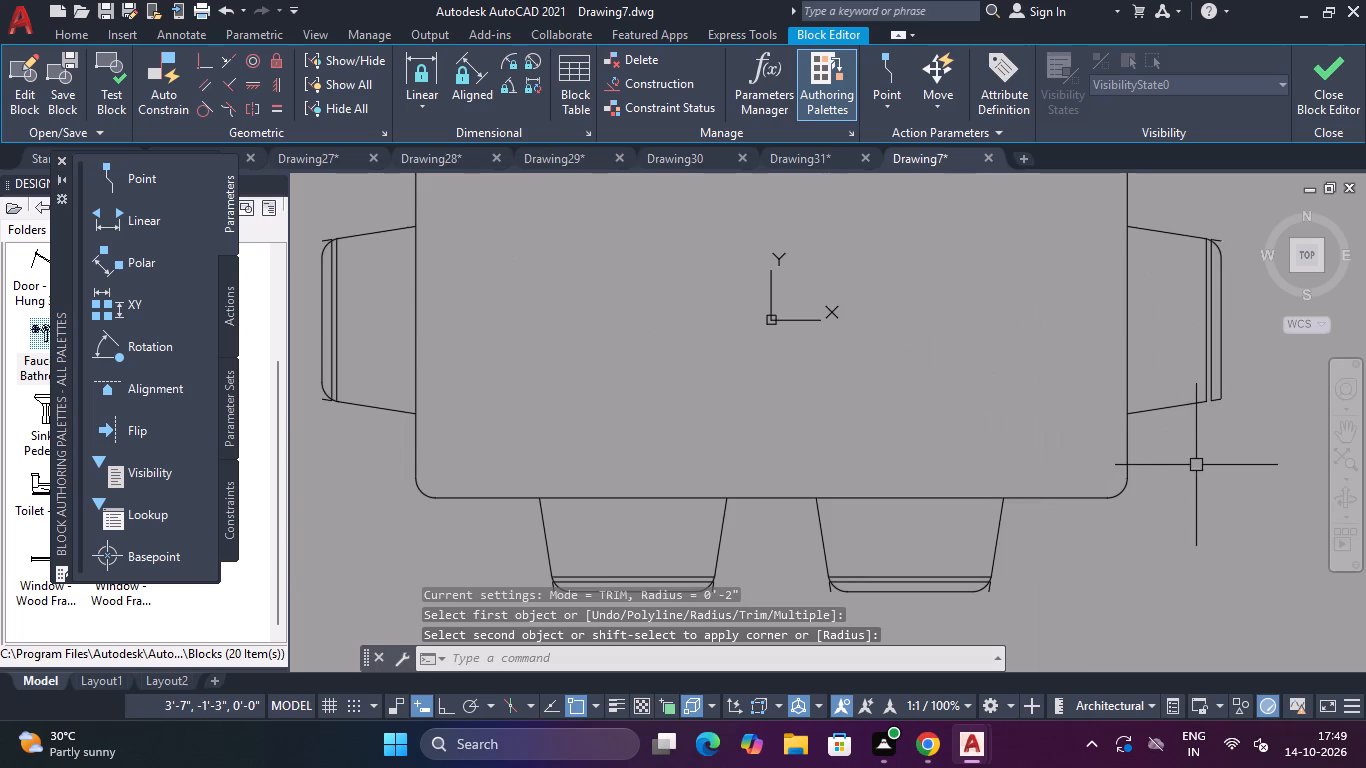
key(space)
click(1153, 410)
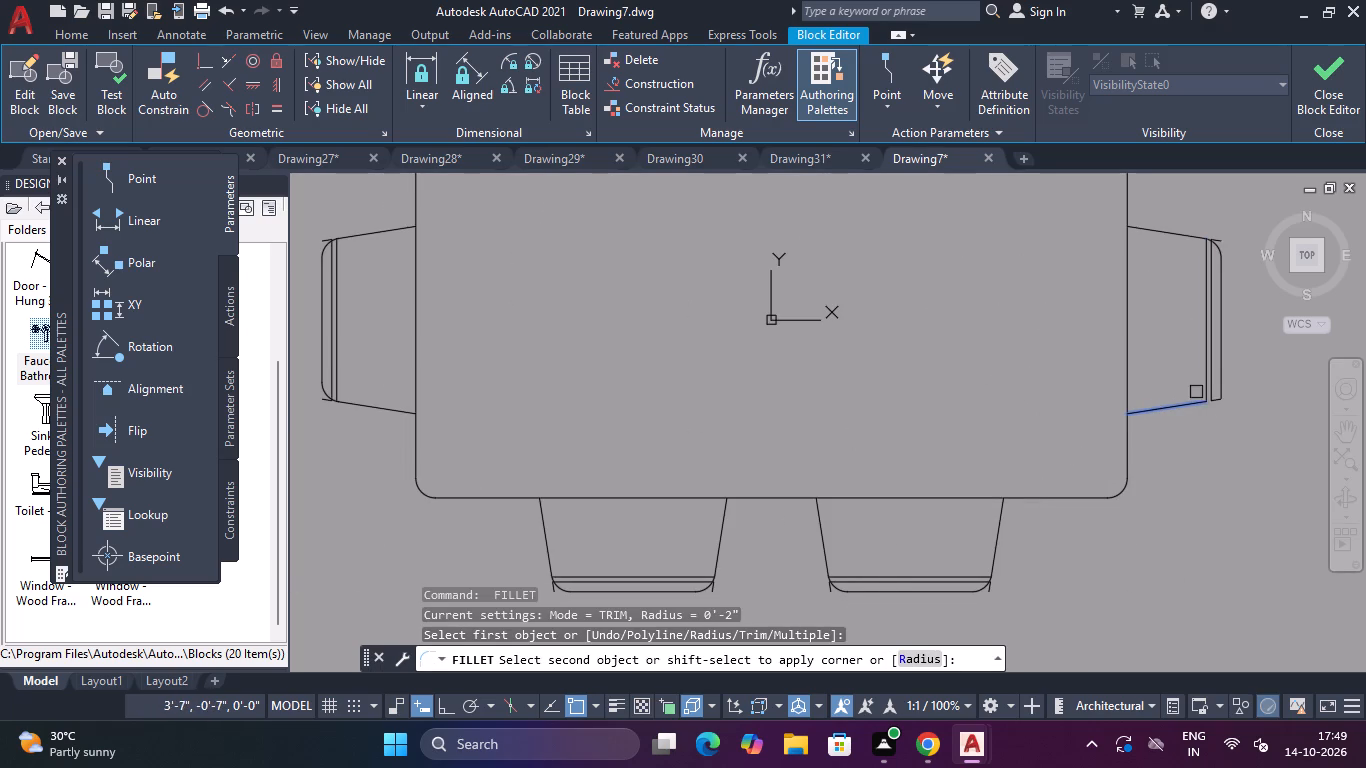
click(1222, 363)
Erase the backrest's inner line and both leftover corner stubs on the right chair along the table's upper side.
scroll(1222, 363, down, 3)
scroll(1220, 363, up, 2)
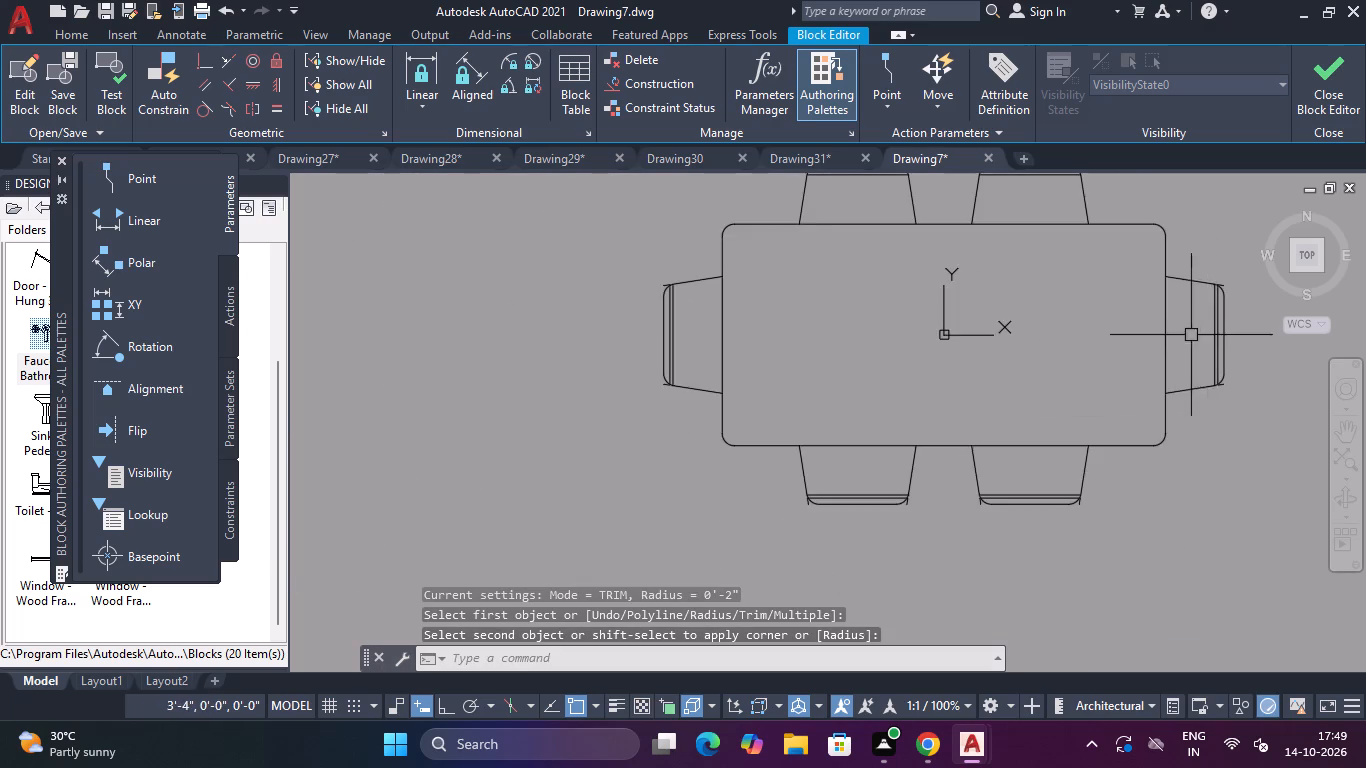
scroll(1189, 335, down, 3)
scroll(1167, 283, up, 4)
scroll(1074, 350, up, 2)
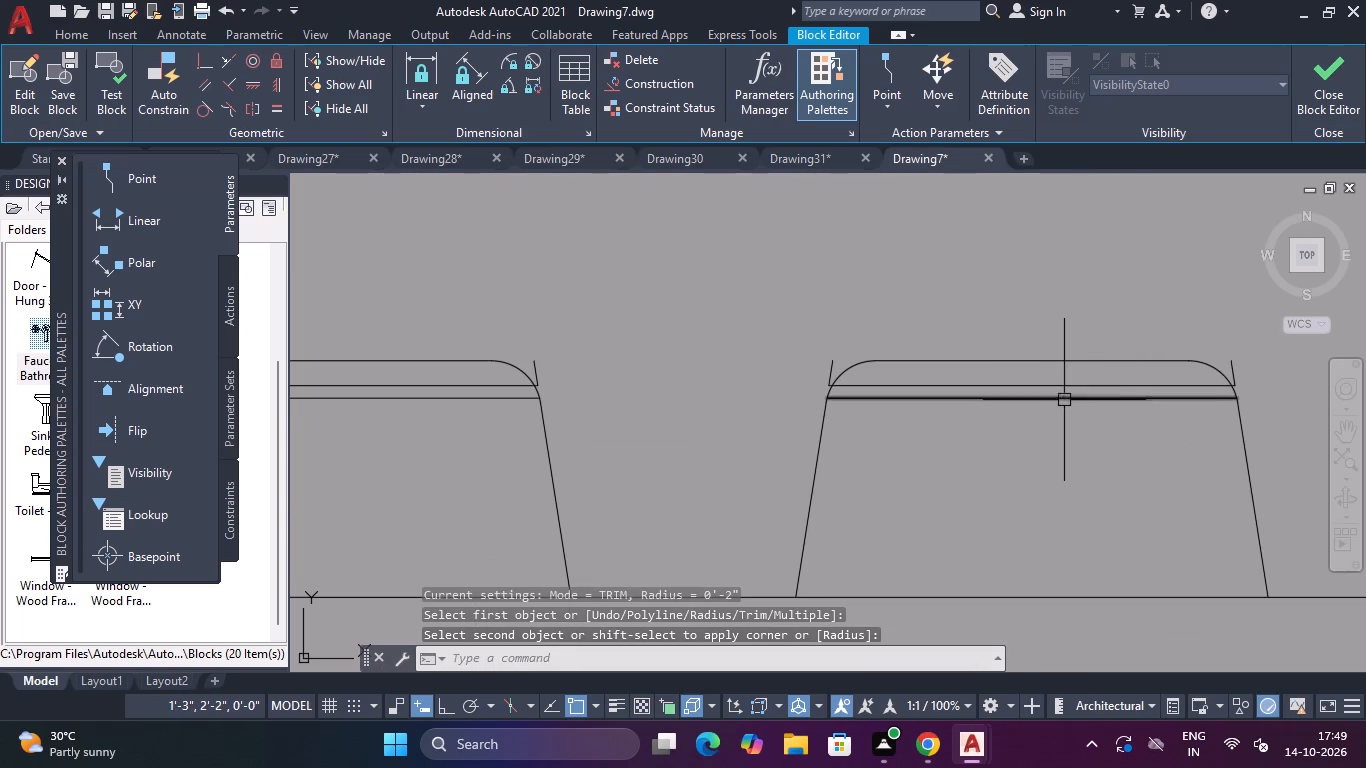
click(1065, 386)
key(Delete)
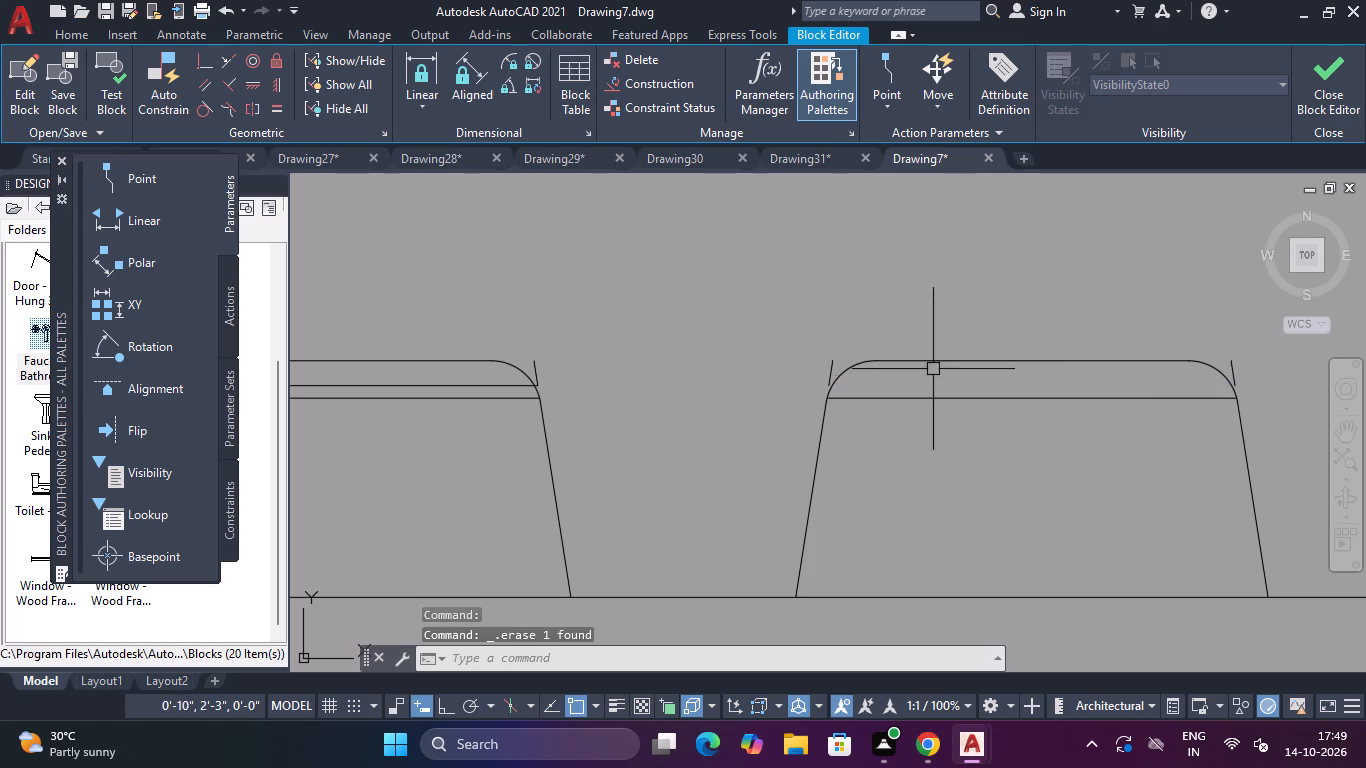
scroll(817, 369, up, 2)
key(Delete)
click(848, 353)
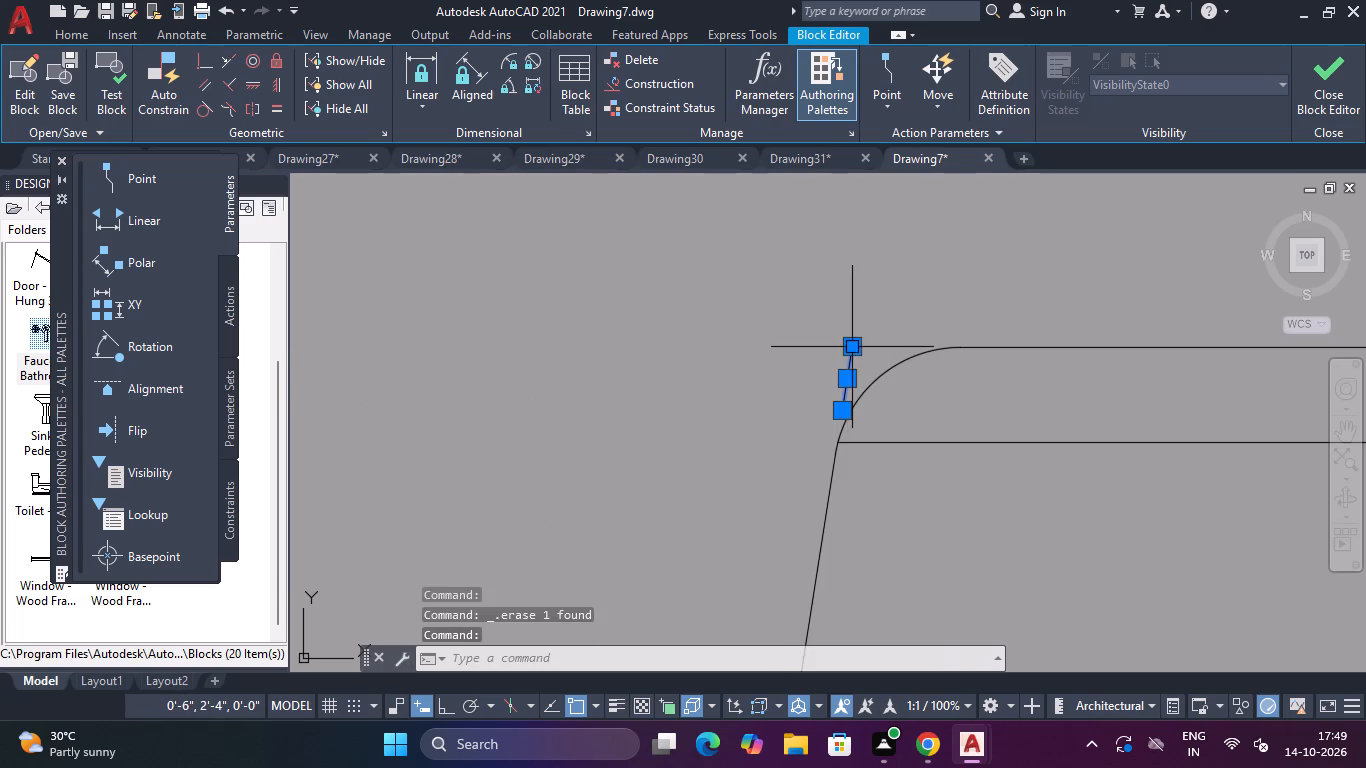
key(Delete)
scroll(1107, 296, down, 4)
scroll(1172, 303, up, 5)
scroll(1266, 317, down, 5)
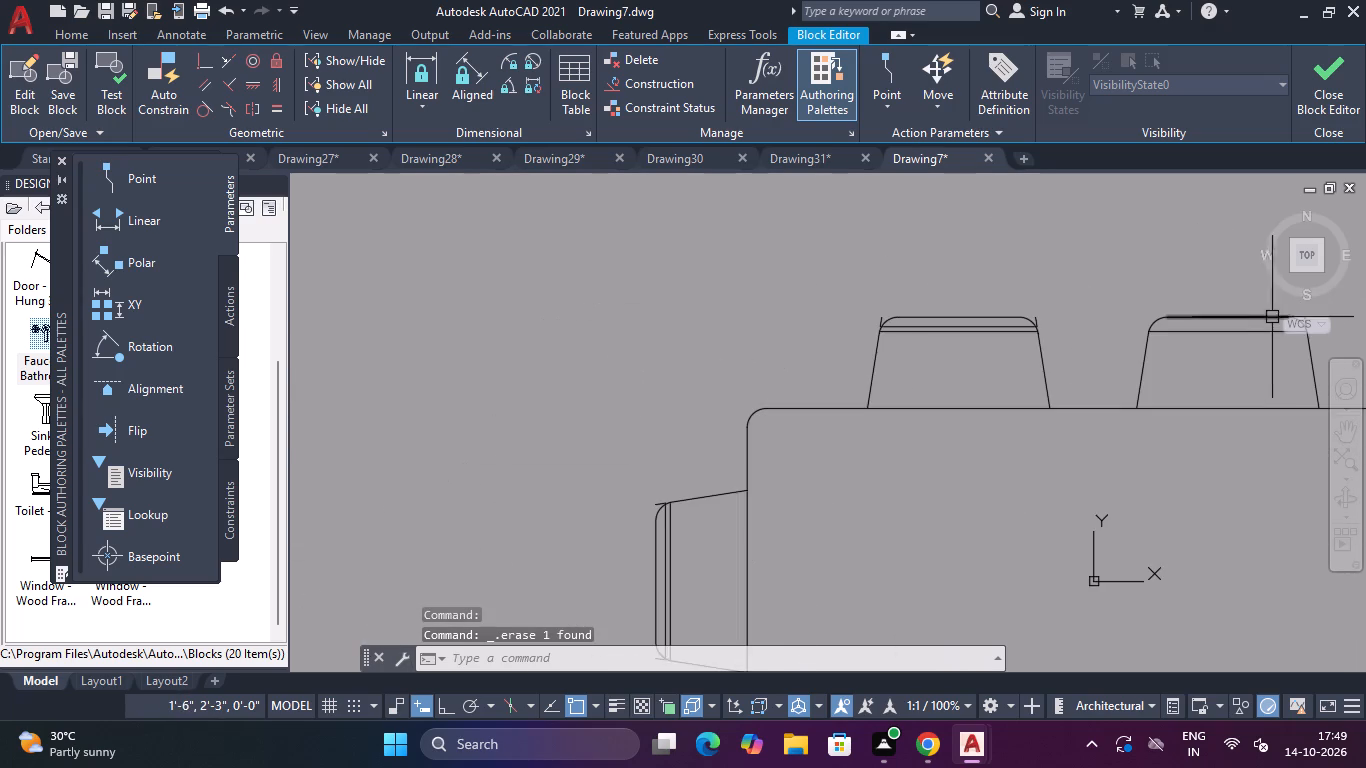
scroll(1298, 311, up, 1)
scroll(1272, 320, down, 5)
scroll(1348, 313, up, 1)
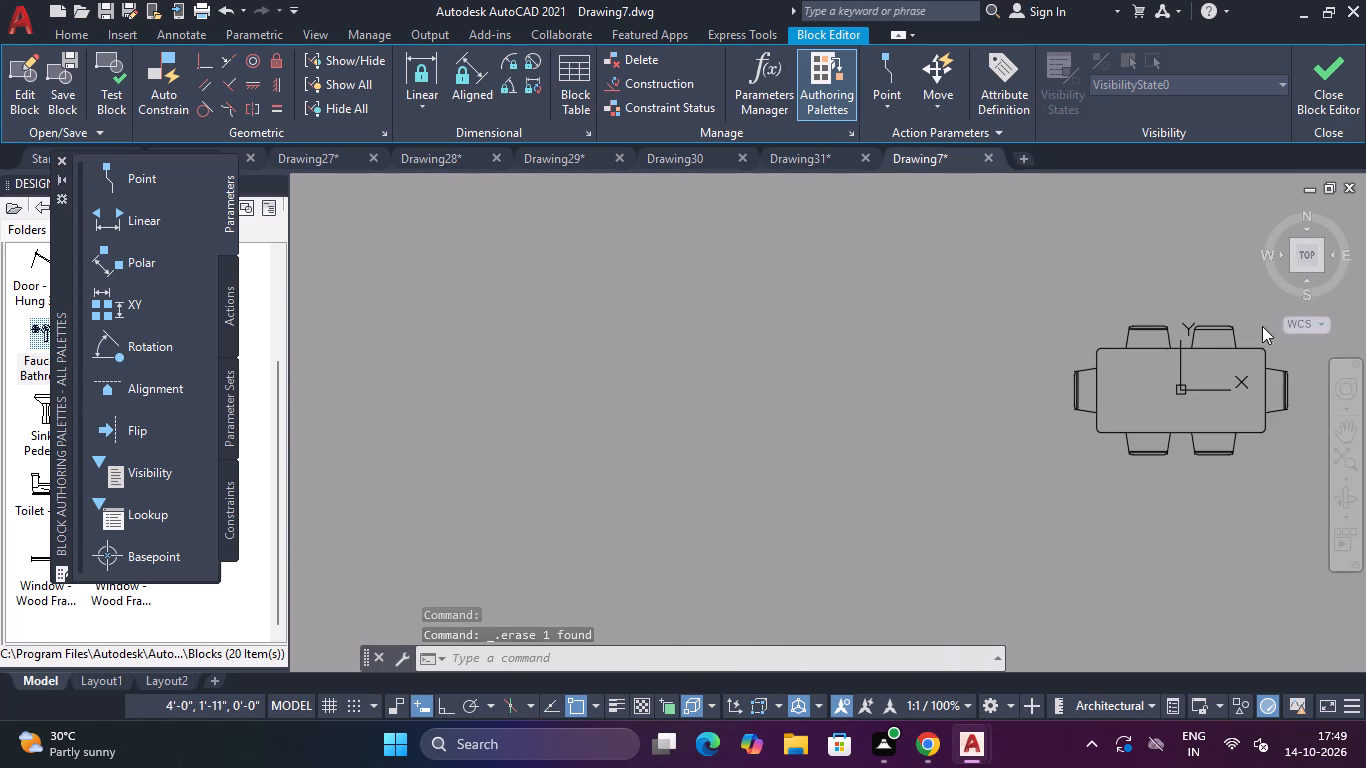
scroll(1261, 324, up, 3)
scroll(1168, 336, up, 3)
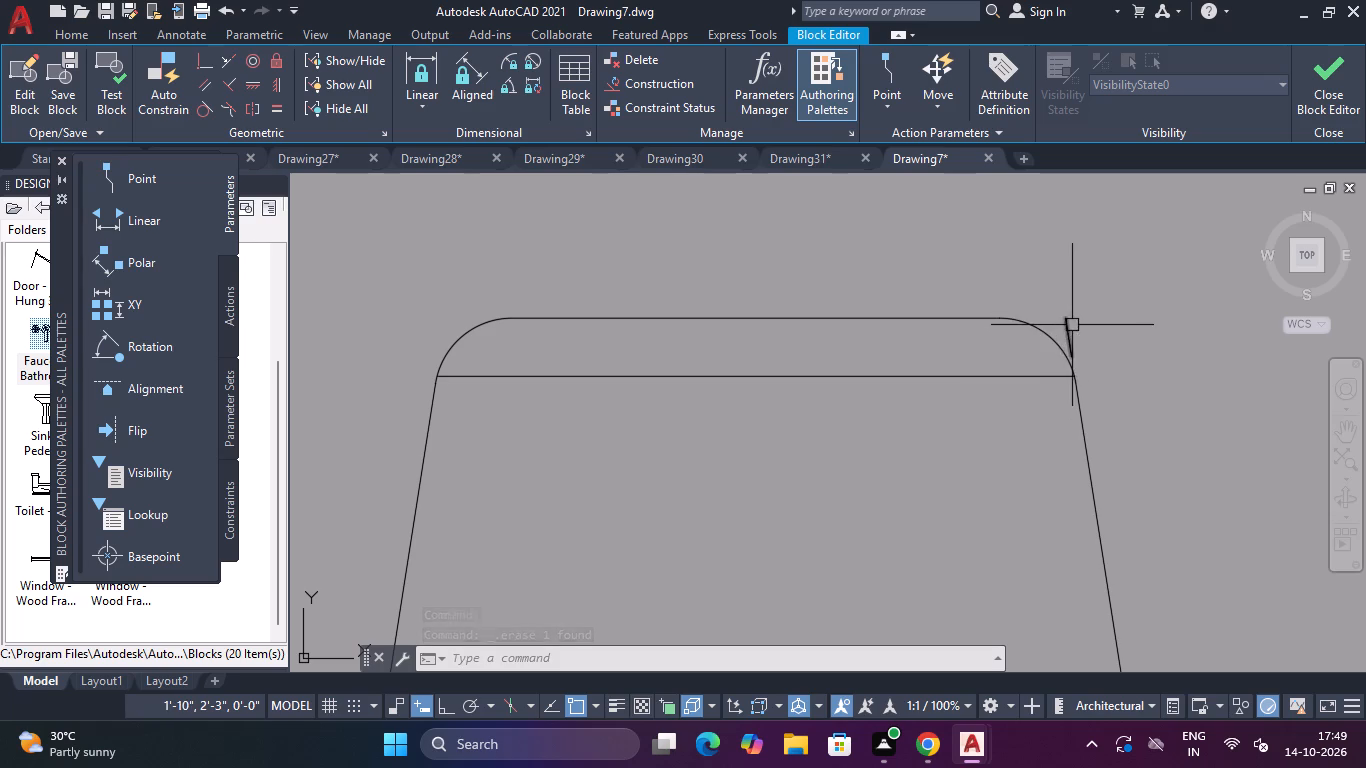
click(1069, 326)
key(Delete)
Erase the backrest's inner line and both leftover corner stubs on the chair at the table's right end.
scroll(1146, 345, down, 5)
scroll(1238, 437, up, 5)
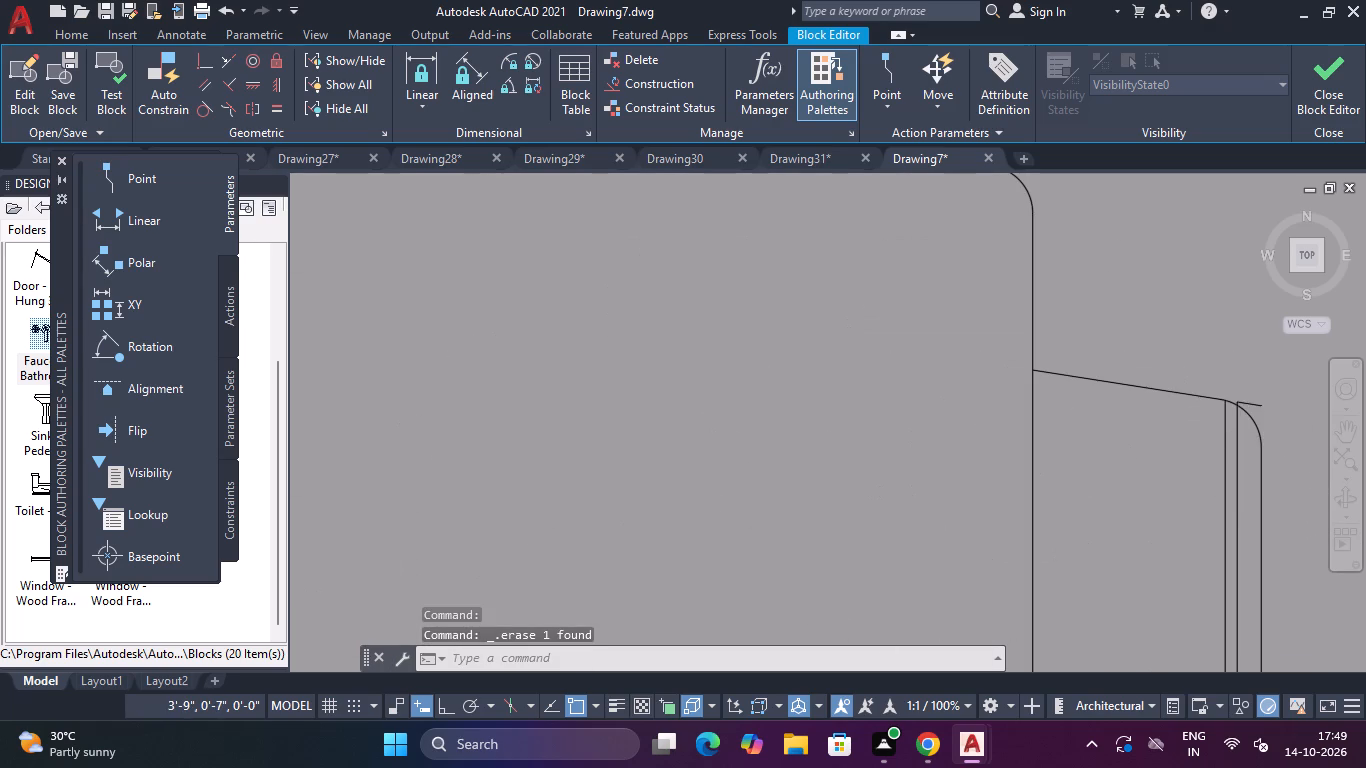
click(1238, 437)
key(Delete)
click(1273, 388)
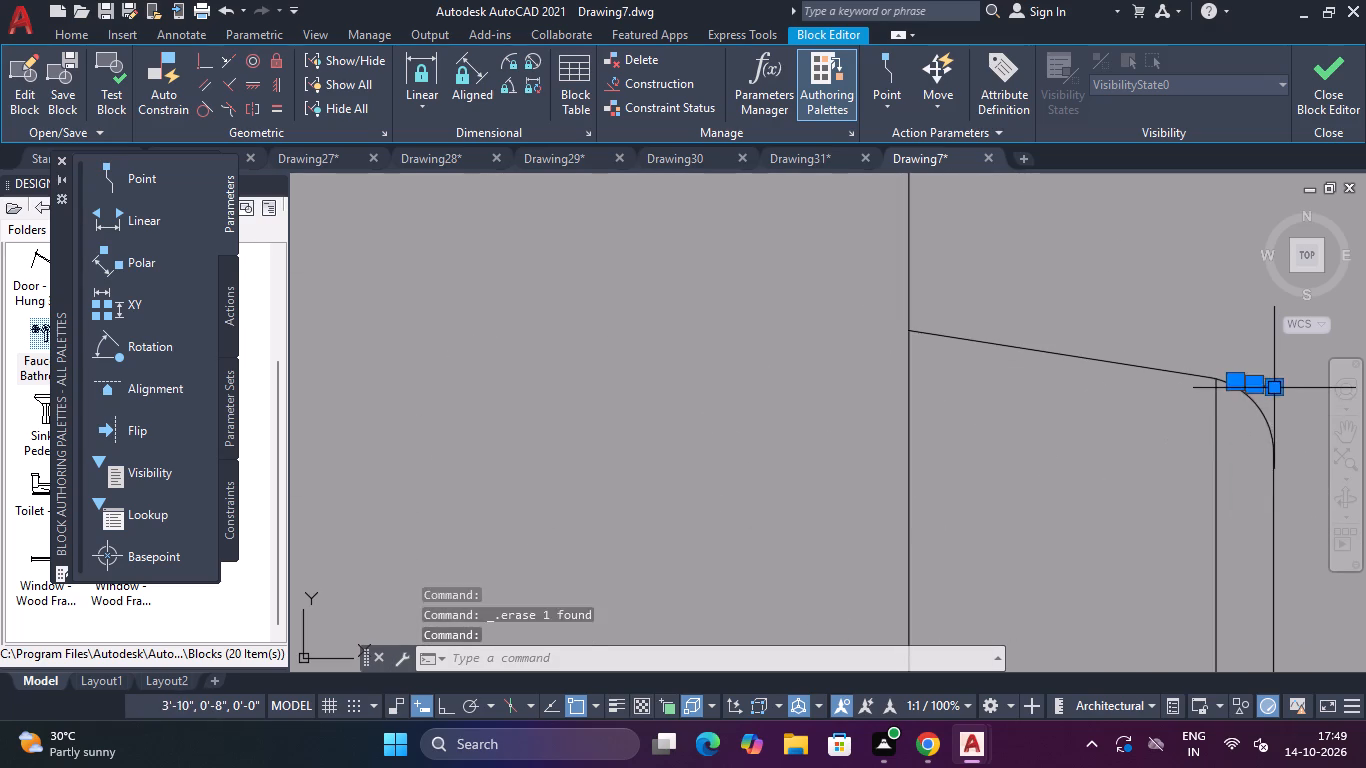
key(Delete)
scroll(1275, 398, down, 5)
scroll(1274, 459, up, 4)
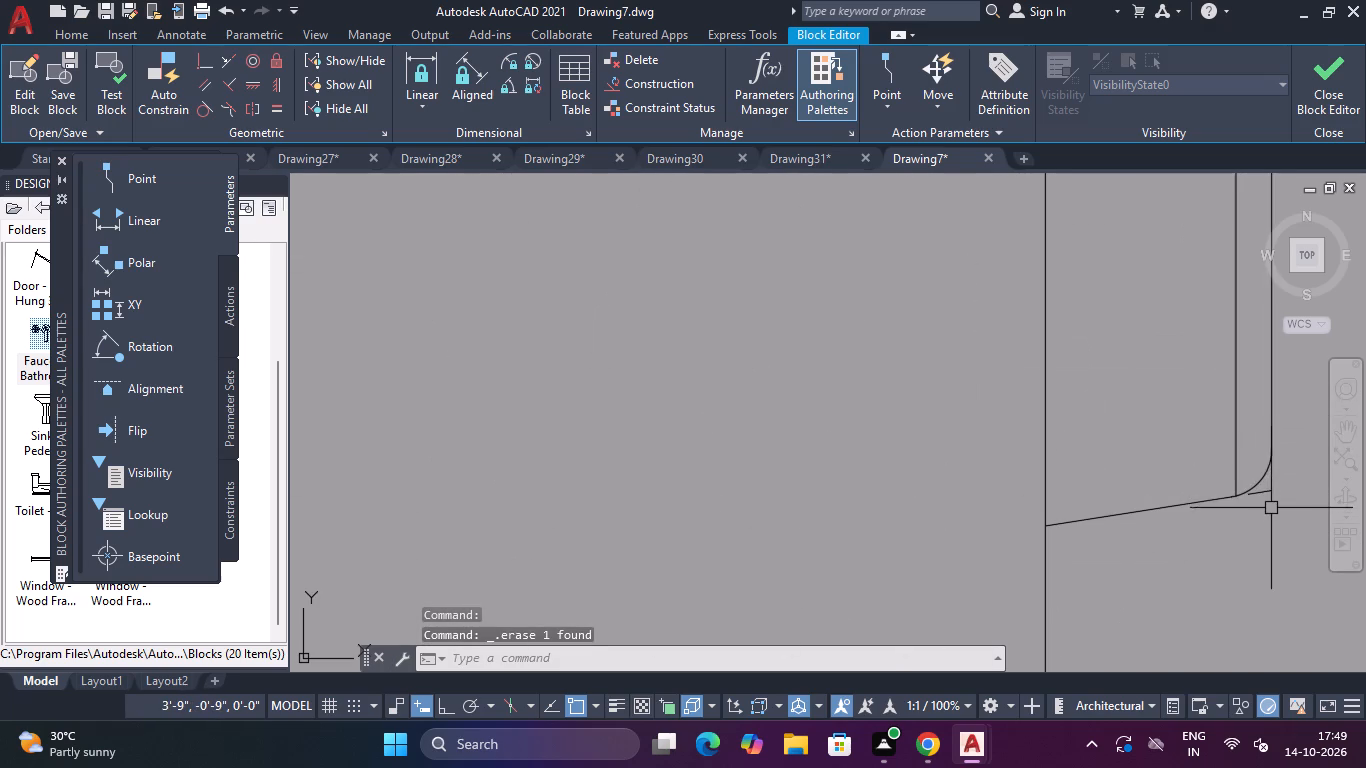
click(1268, 496)
key(Delete)
Erase the backrest's inner line and both leftover corner stubs on the right chair along the table's lower side.
scroll(1237, 518, down, 3)
scroll(1085, 645, down, 2)
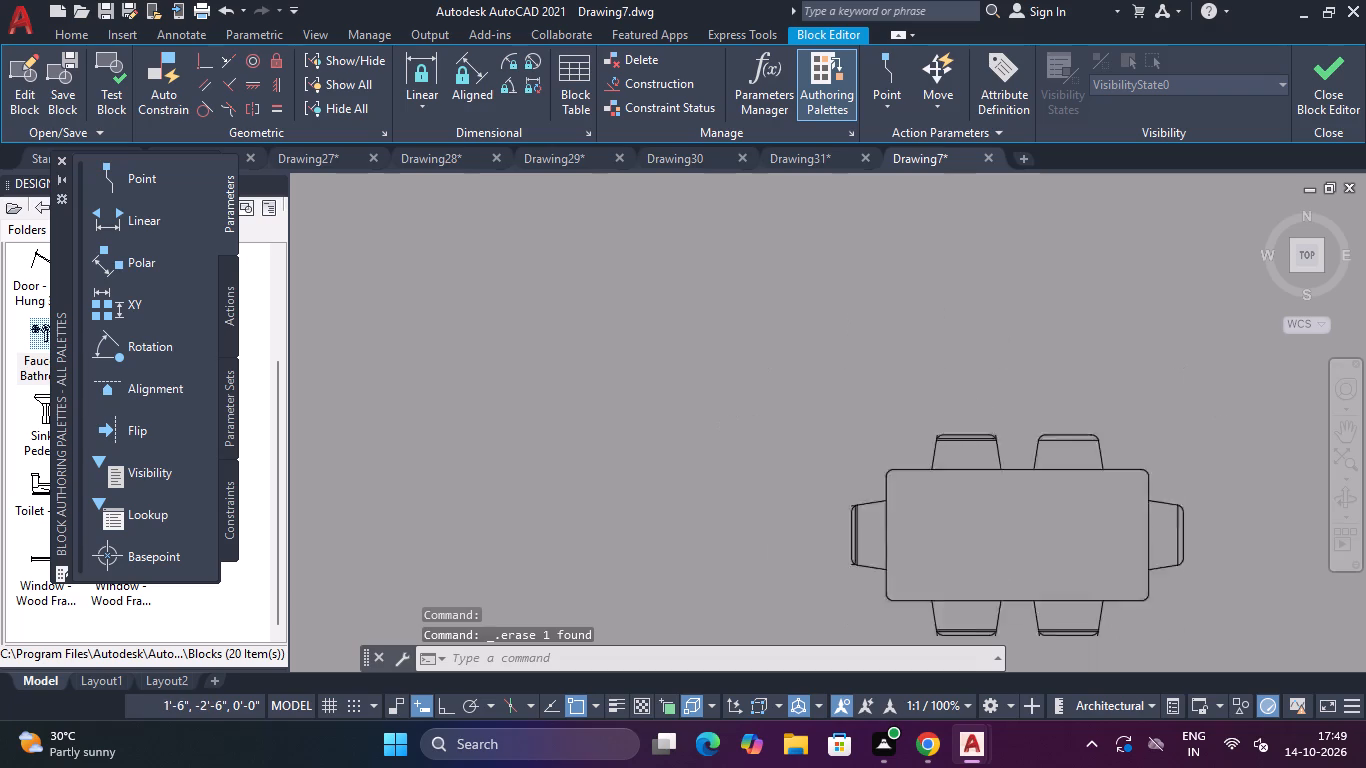
scroll(1076, 645, up, 6)
click(1015, 509)
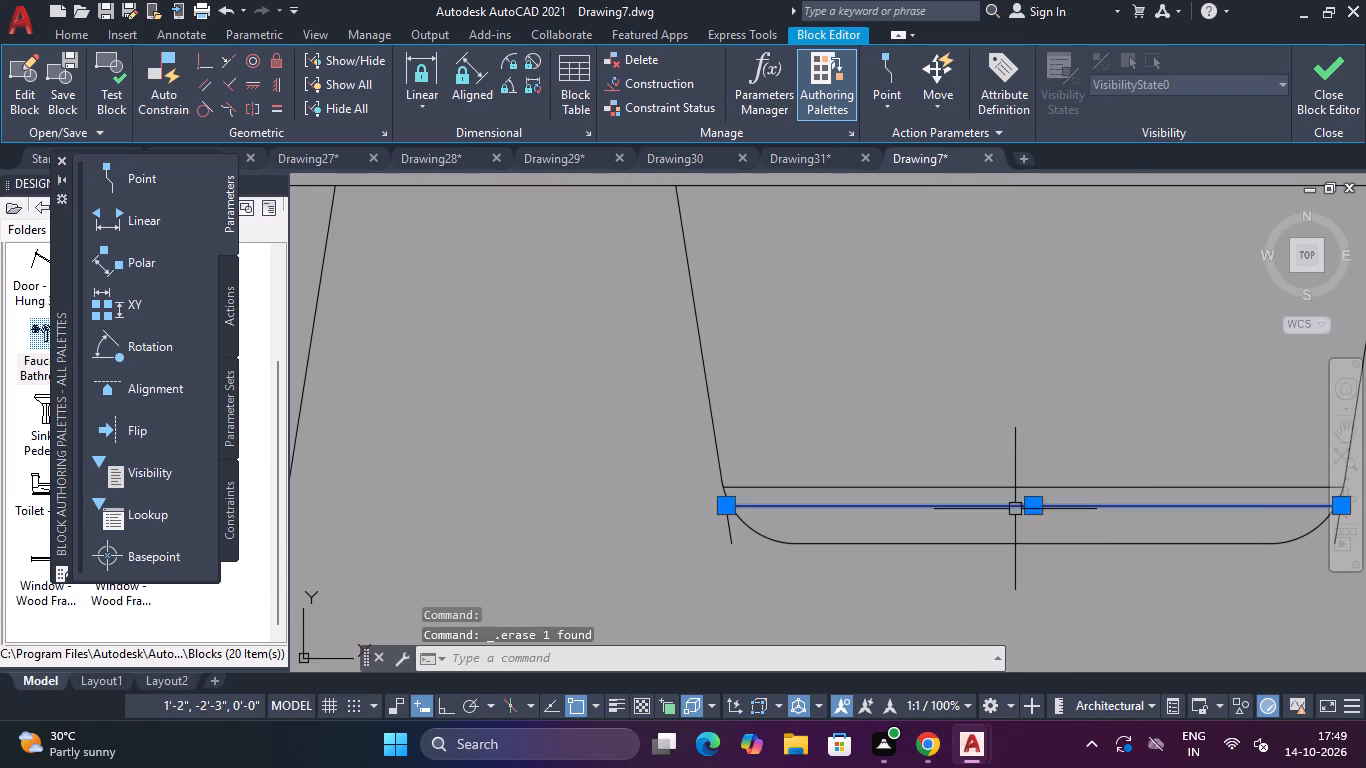
key(Delete)
click(726, 531)
key(Delete)
scroll(791, 518, down, 3)
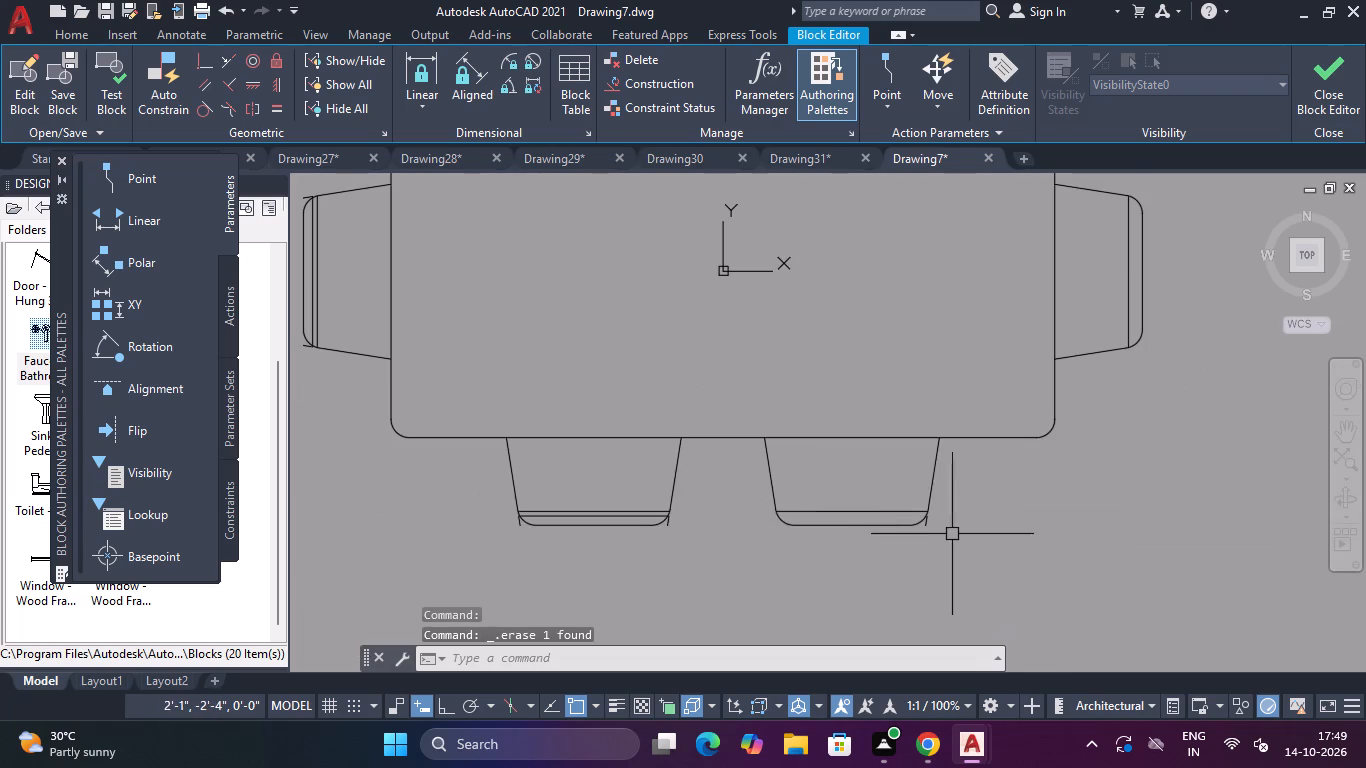
scroll(924, 527, up, 3)
click(934, 515)
key(Delete)
Erase the backrest's inner line on the left chair along the table's lower side.
scroll(811, 504, down, 1)
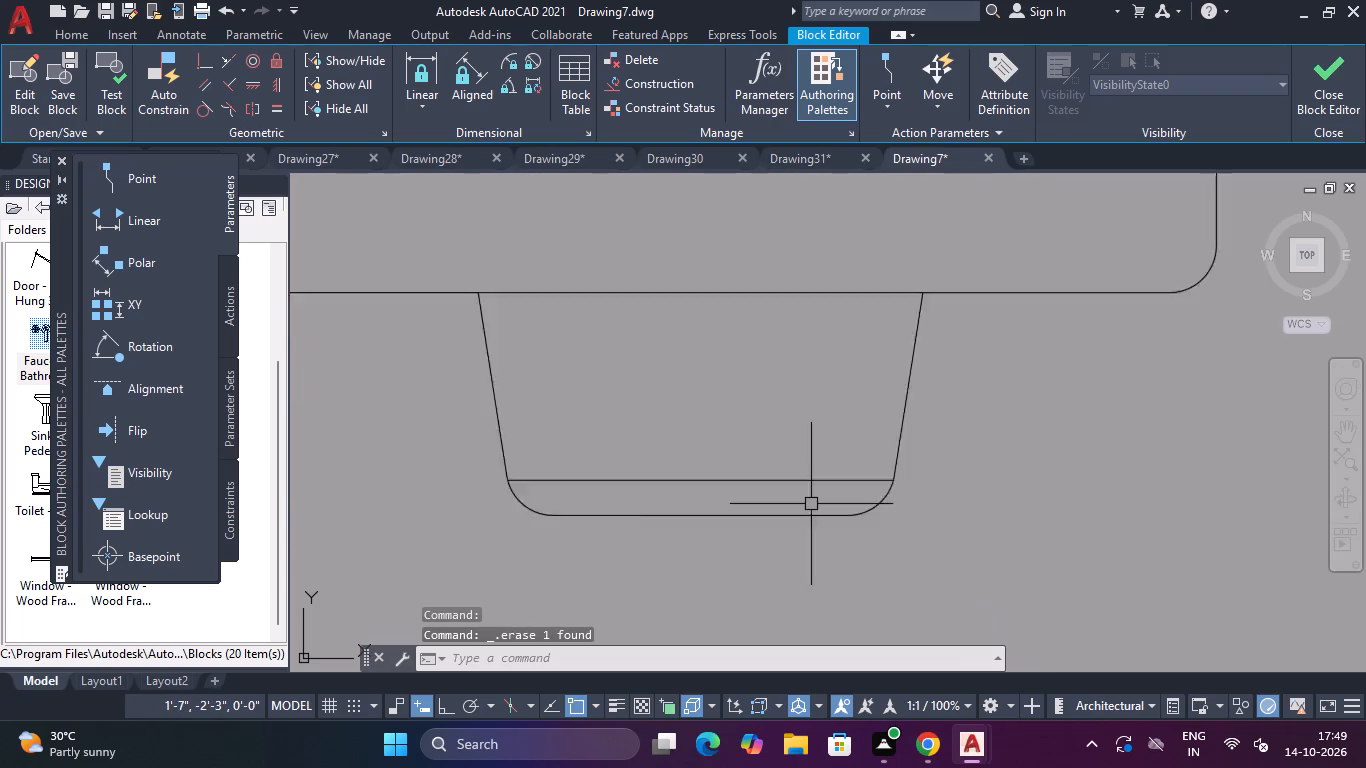
scroll(811, 504, down, 3)
scroll(576, 518, up, 4)
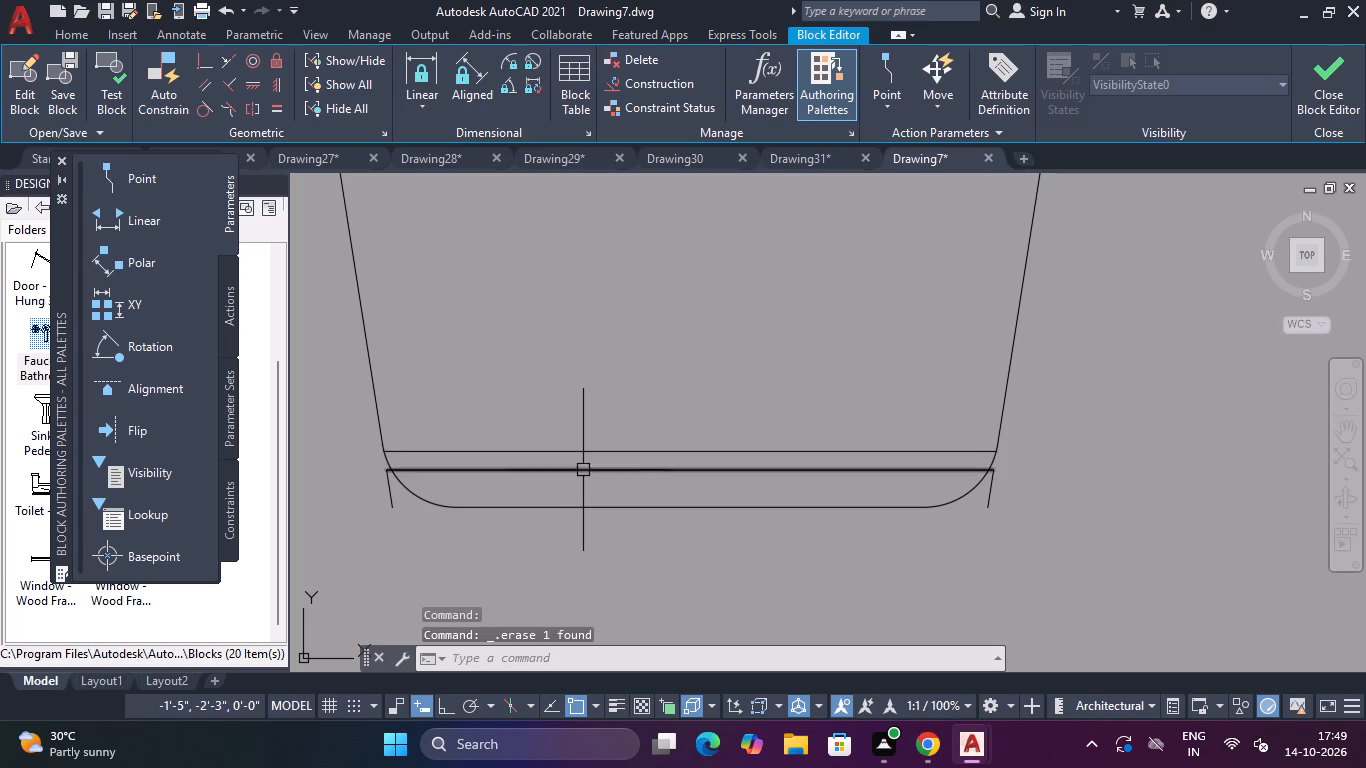
click(583, 468)
key(Delete)
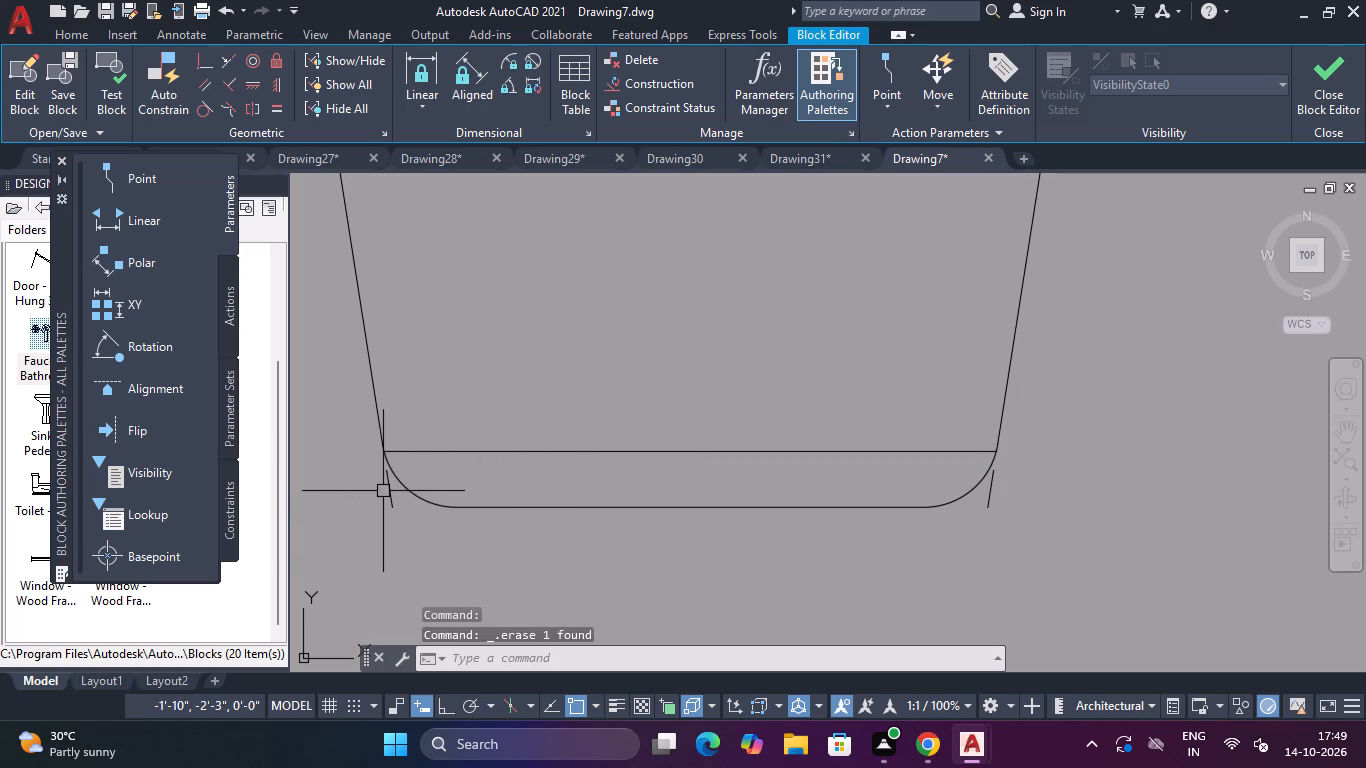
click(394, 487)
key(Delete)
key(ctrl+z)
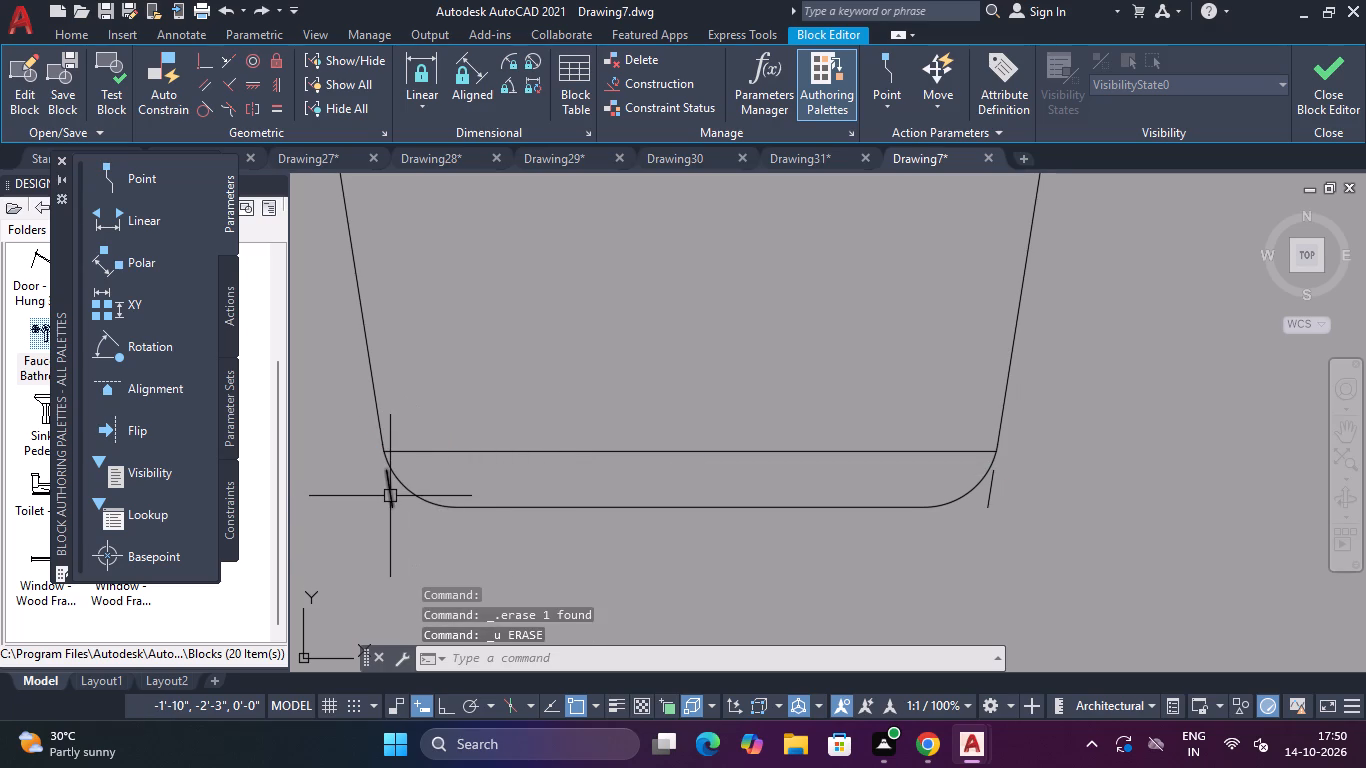
Erase both leftover stubs beside the rounded corners of the left chair on the table's lower side.
click(390, 495)
key(Delete)
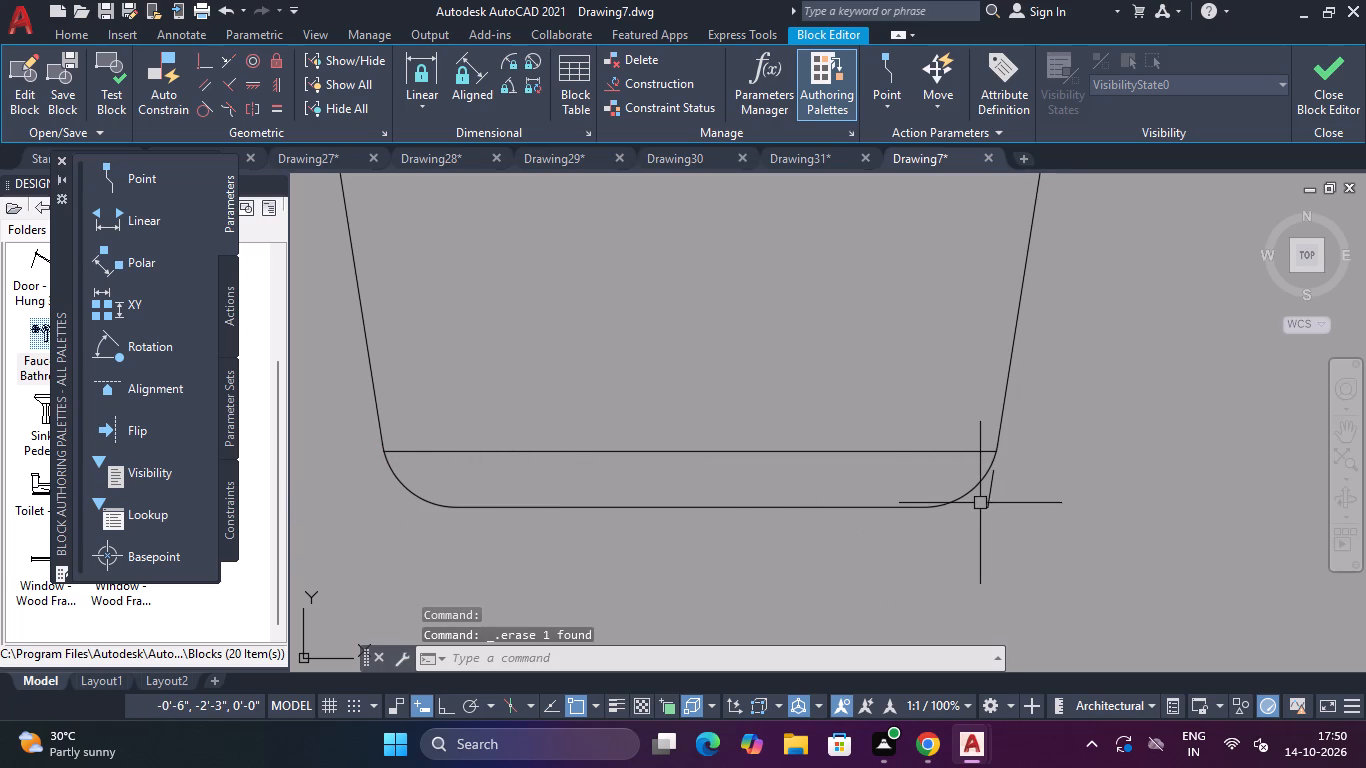
click(990, 499)
key(Return)
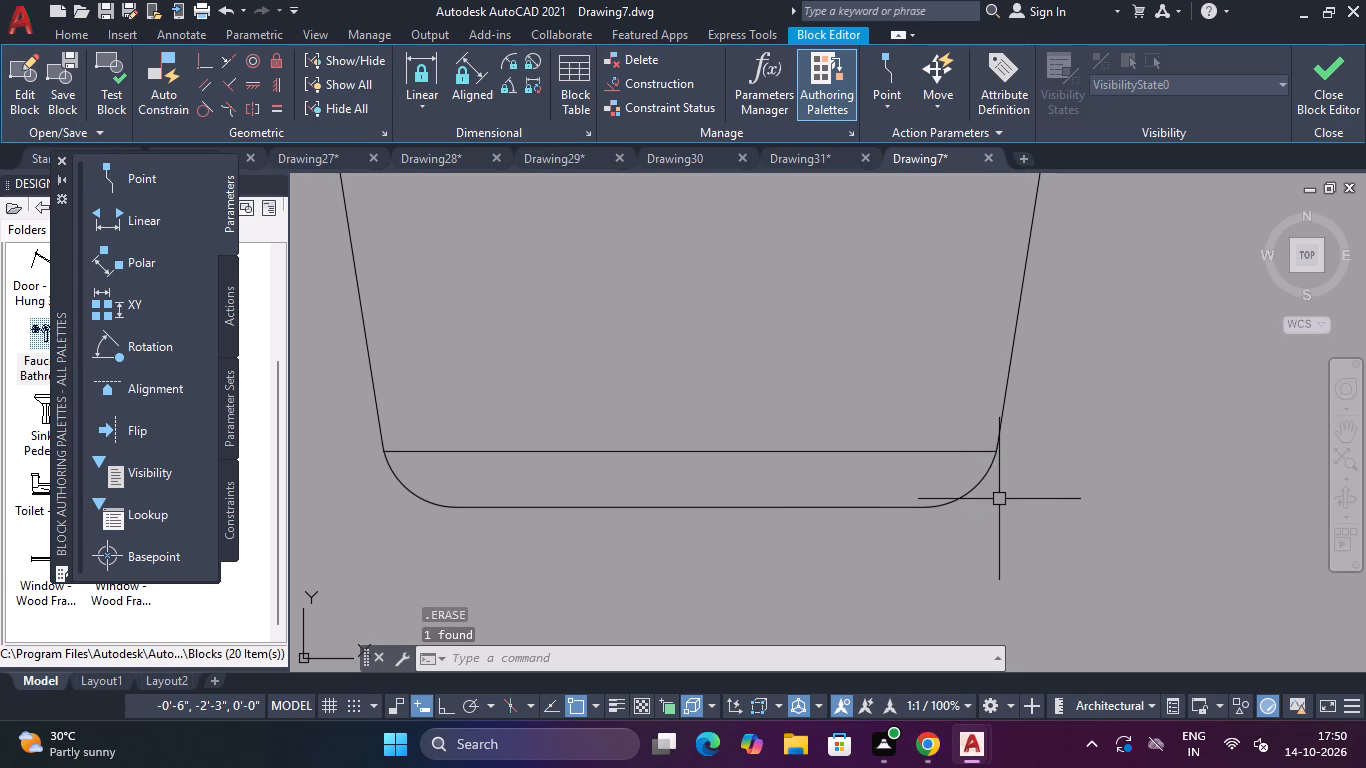
Erase the backrest's inner line and both leftover corner stubs on the chair at the table's left end.
scroll(1127, 496, down, 4)
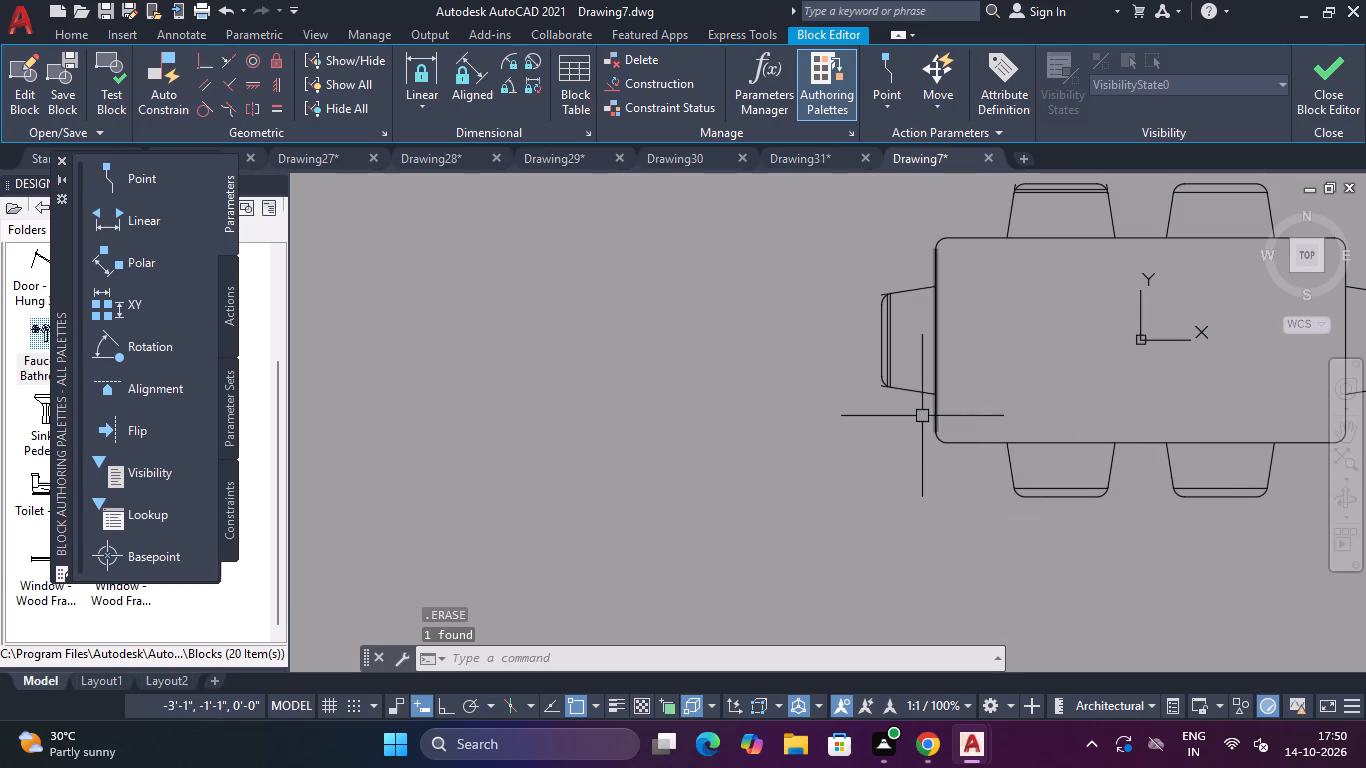
scroll(881, 377, up, 3)
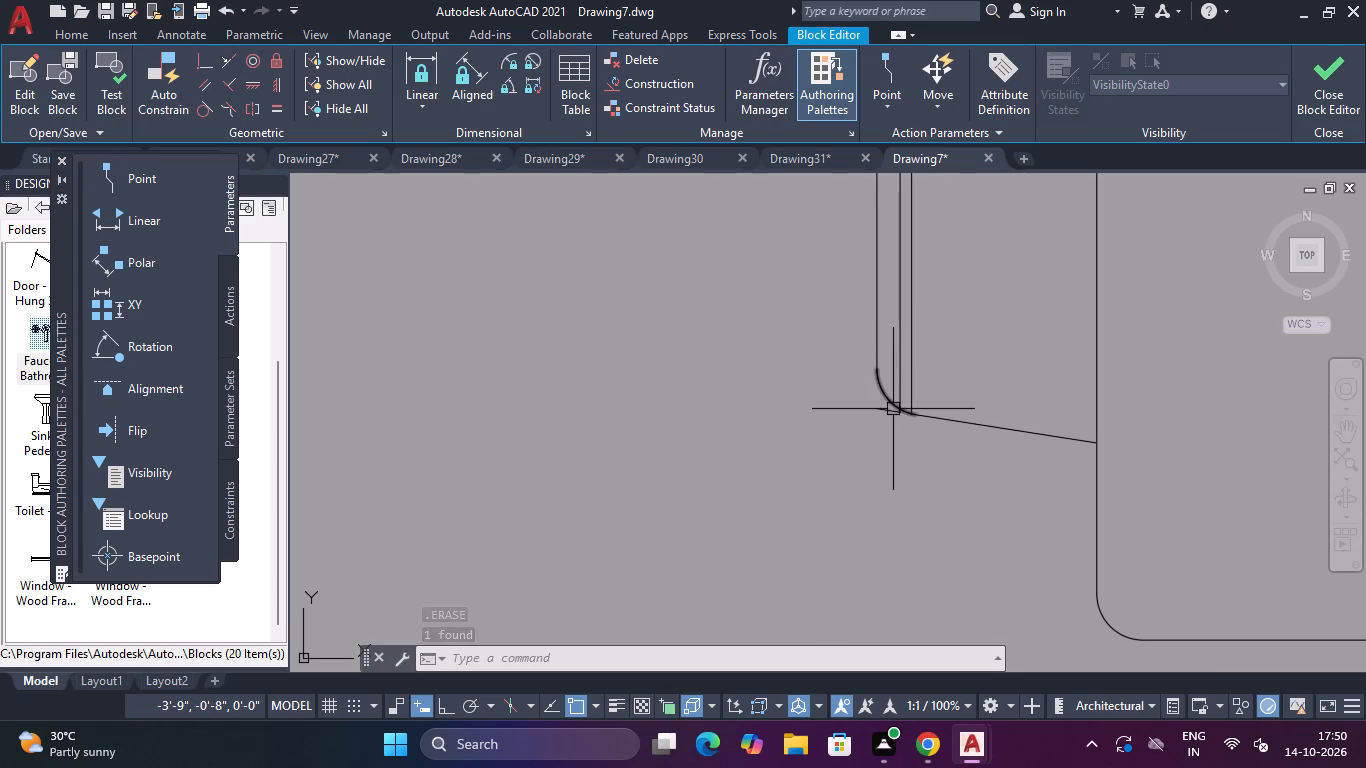
scroll(891, 409, up, 1)
click(889, 413)
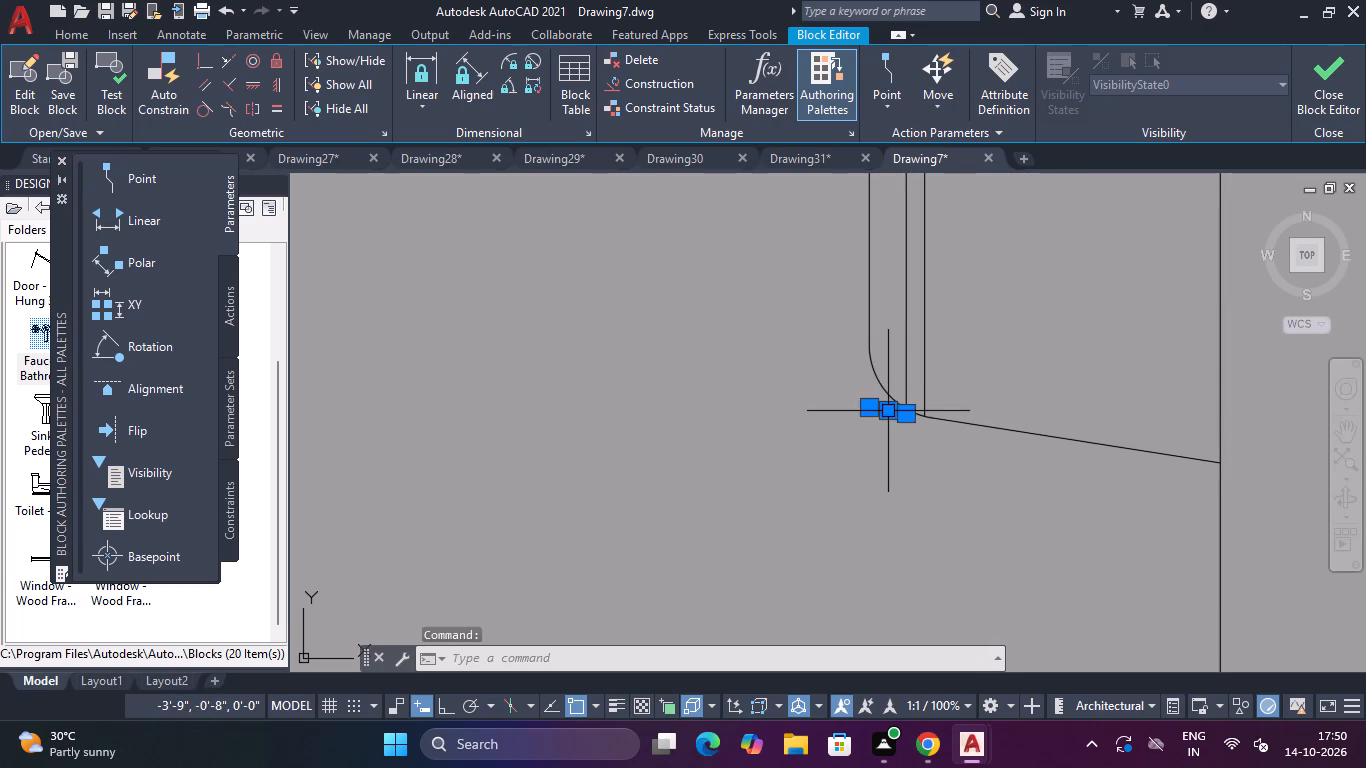
key(Return)
click(905, 351)
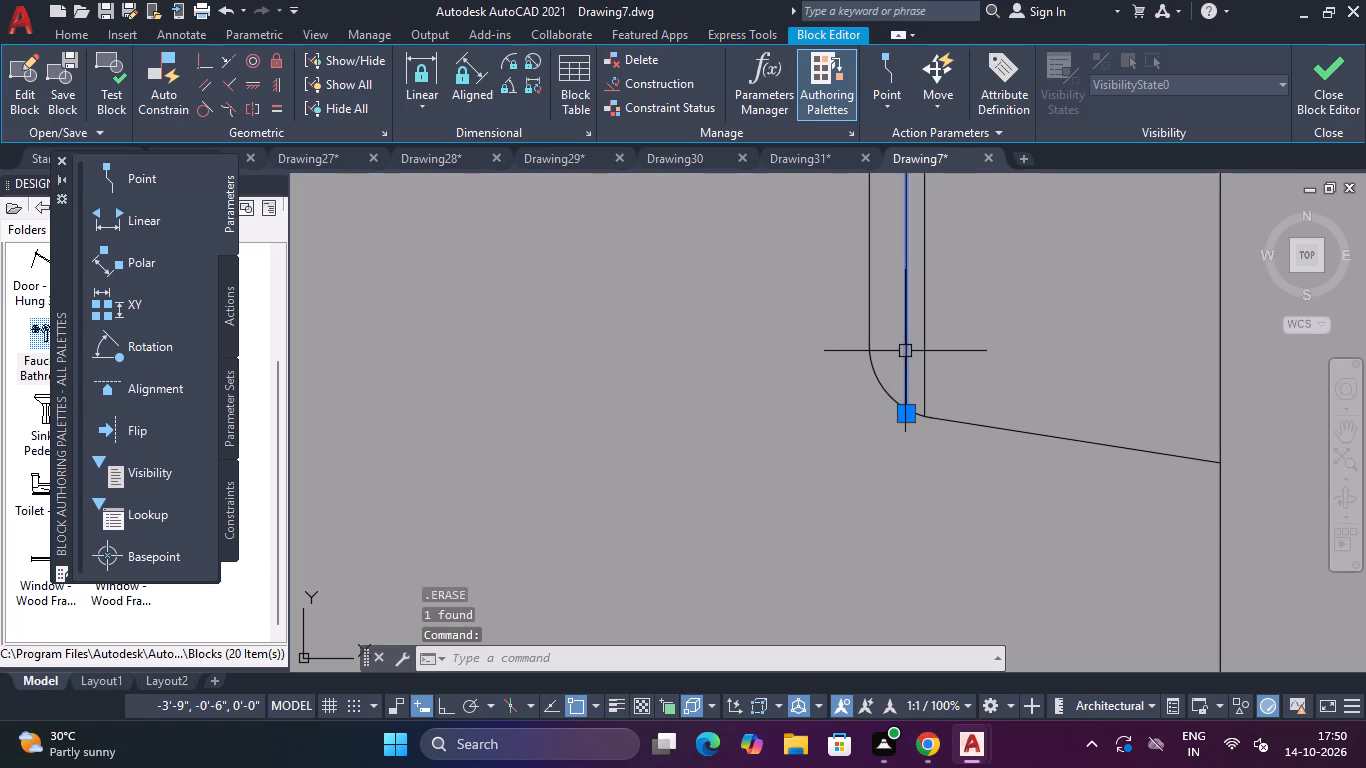
key(Return)
scroll(905, 351, down, 3)
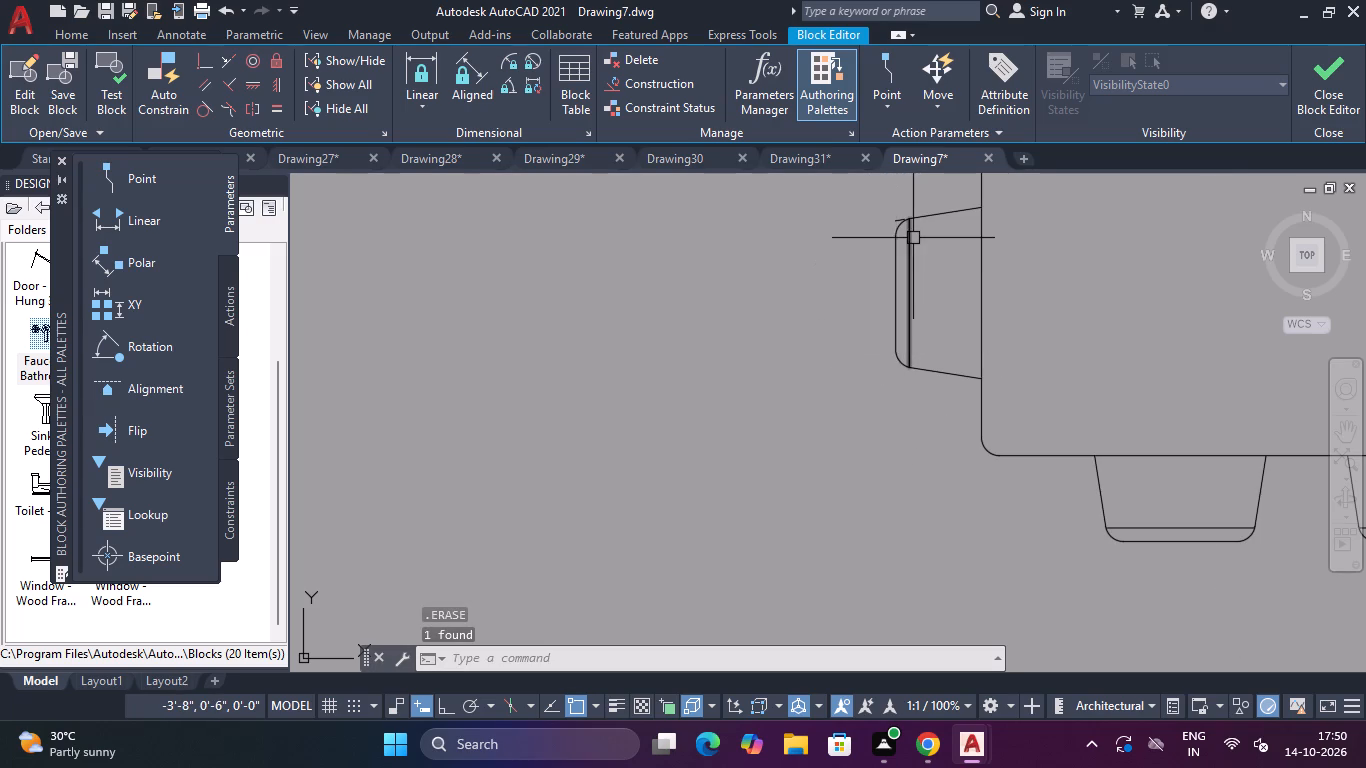
scroll(894, 212, up, 4)
key(Return)
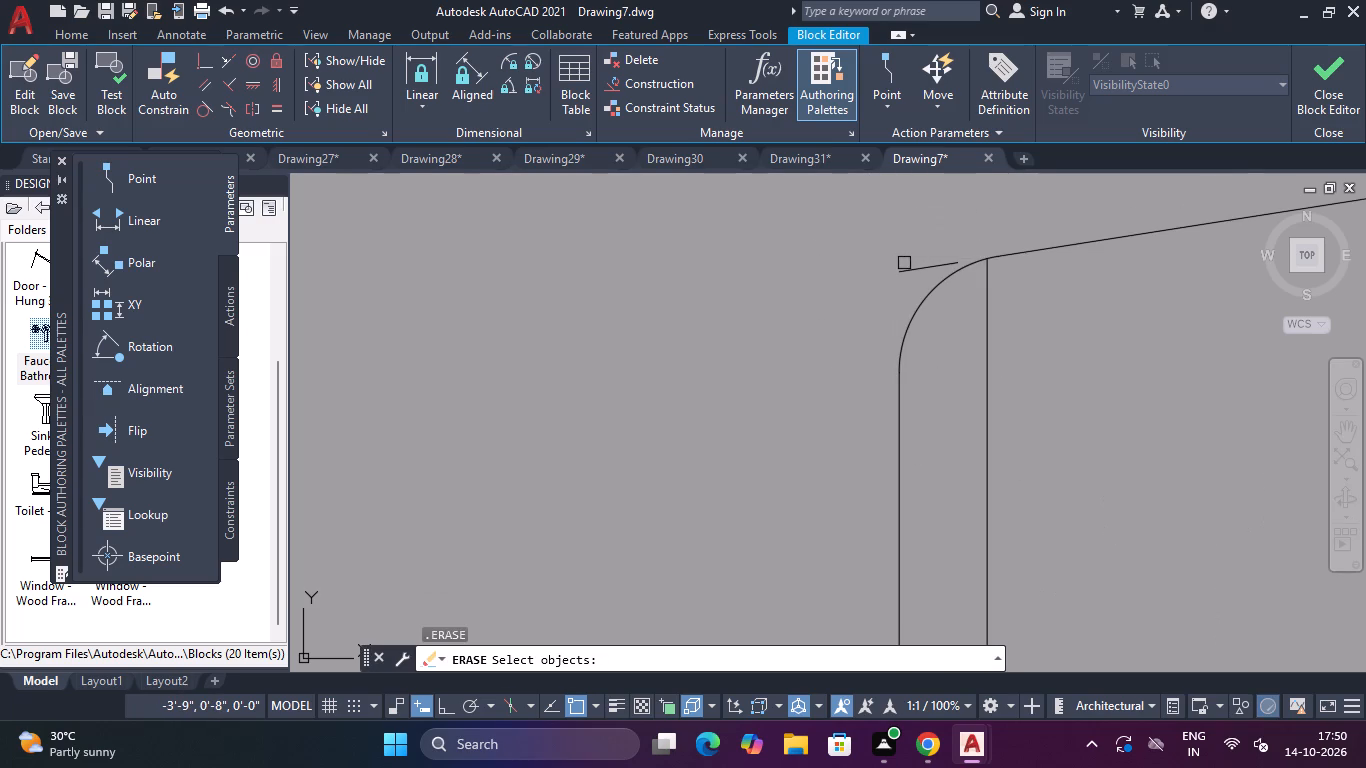
click(908, 267)
scroll(909, 267, down, 4)
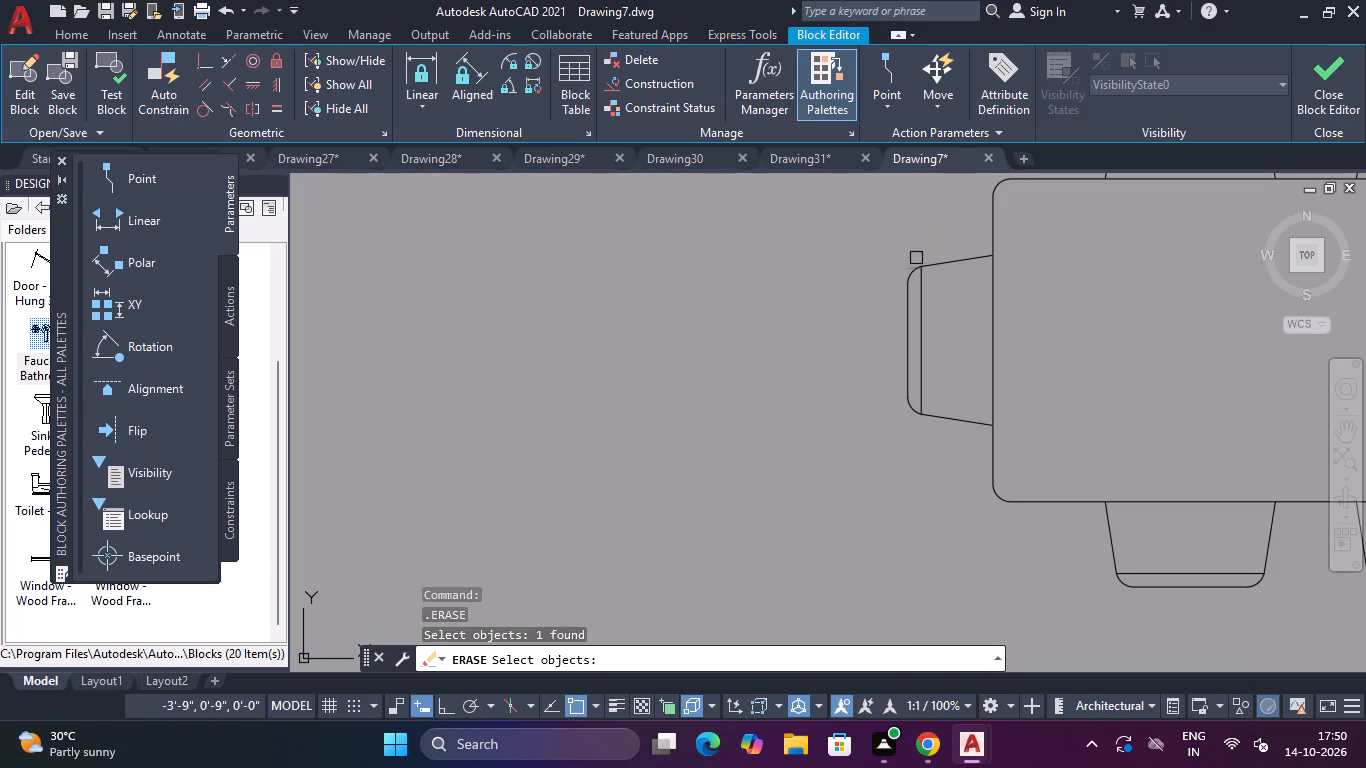
scroll(911, 259, up, 4)
click(902, 318)
key(Return)
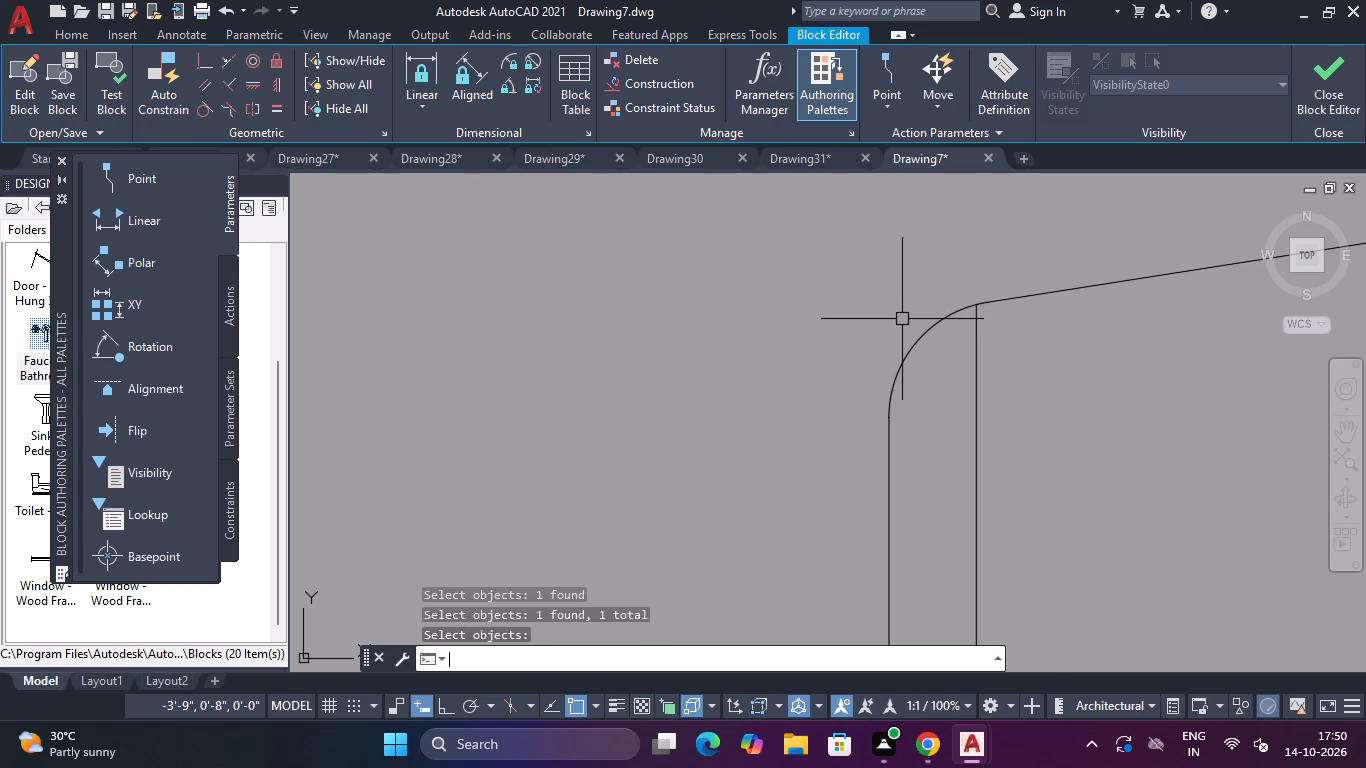
Erase the backrest's inner line and both leftover corner stubs on the left chair along the table's upper side.
scroll(949, 285, down, 5)
scroll(1075, 270, down, 2)
scroll(1107, 225, up, 4)
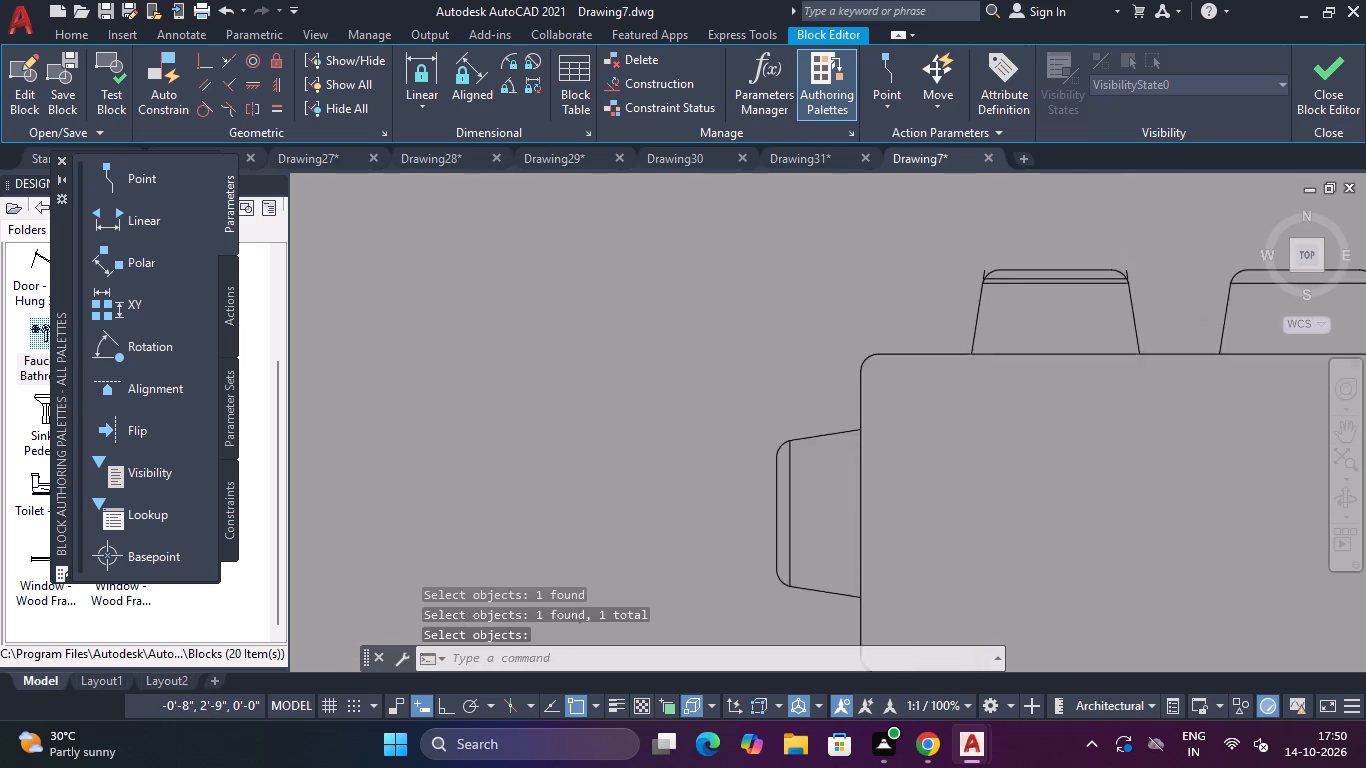
click(1072, 305)
key(Return)
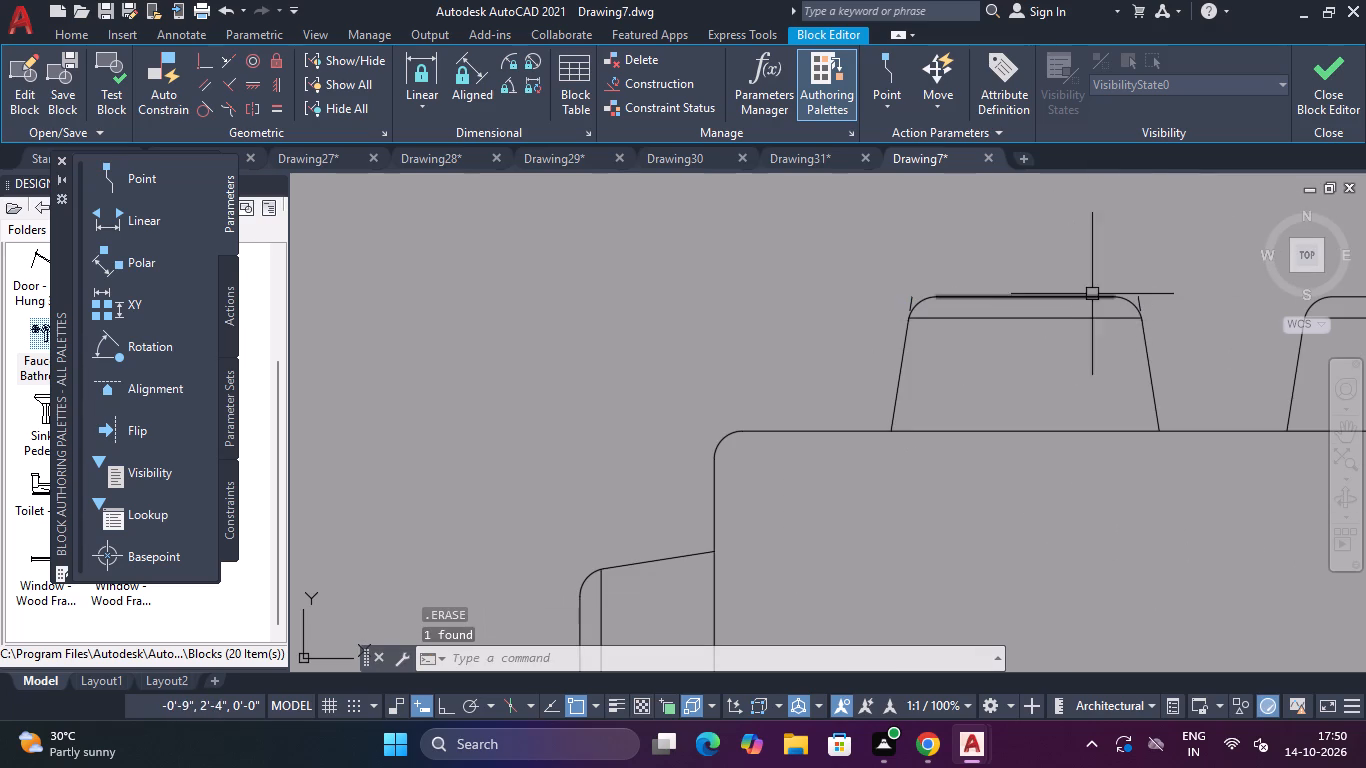
scroll(1130, 297, up, 4)
click(1183, 312)
key(Return)
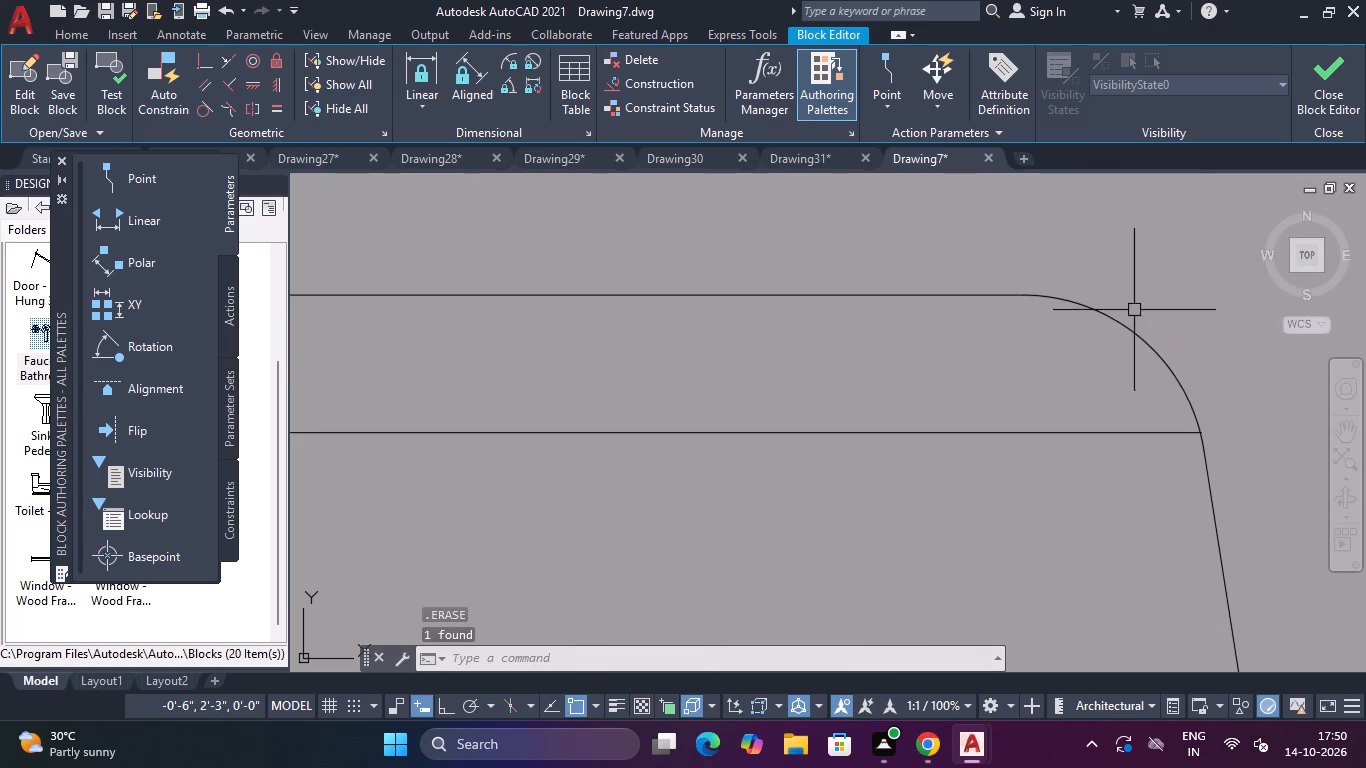
scroll(842, 320, down, 3)
scroll(563, 311, up, 3)
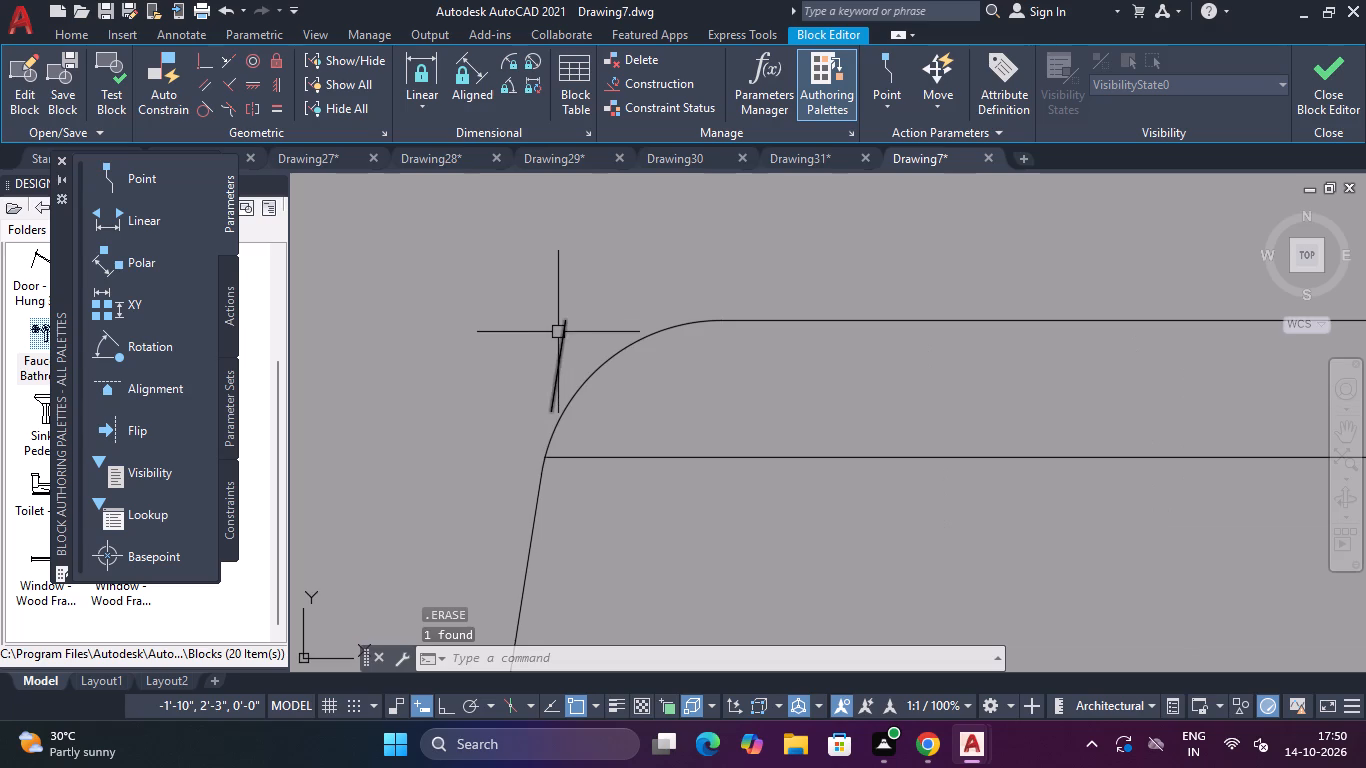
click(558, 332)
key(Return)
Close the block editor, saving the changes to the Dining Set - 36 x 72 in. block.
scroll(764, 304, down, 5)
scroll(1195, 290, down, 3)
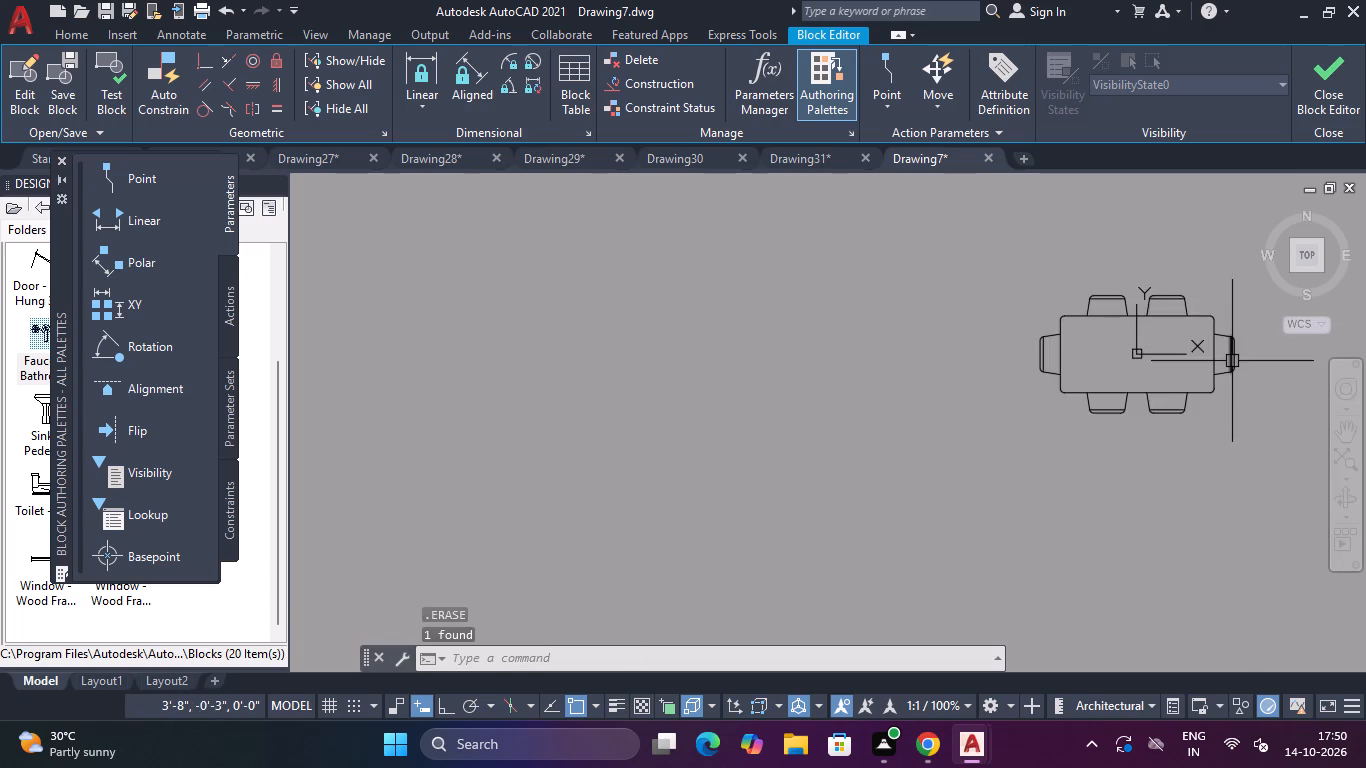
scroll(1231, 362, up, 4)
scroll(1231, 364, down, 3)
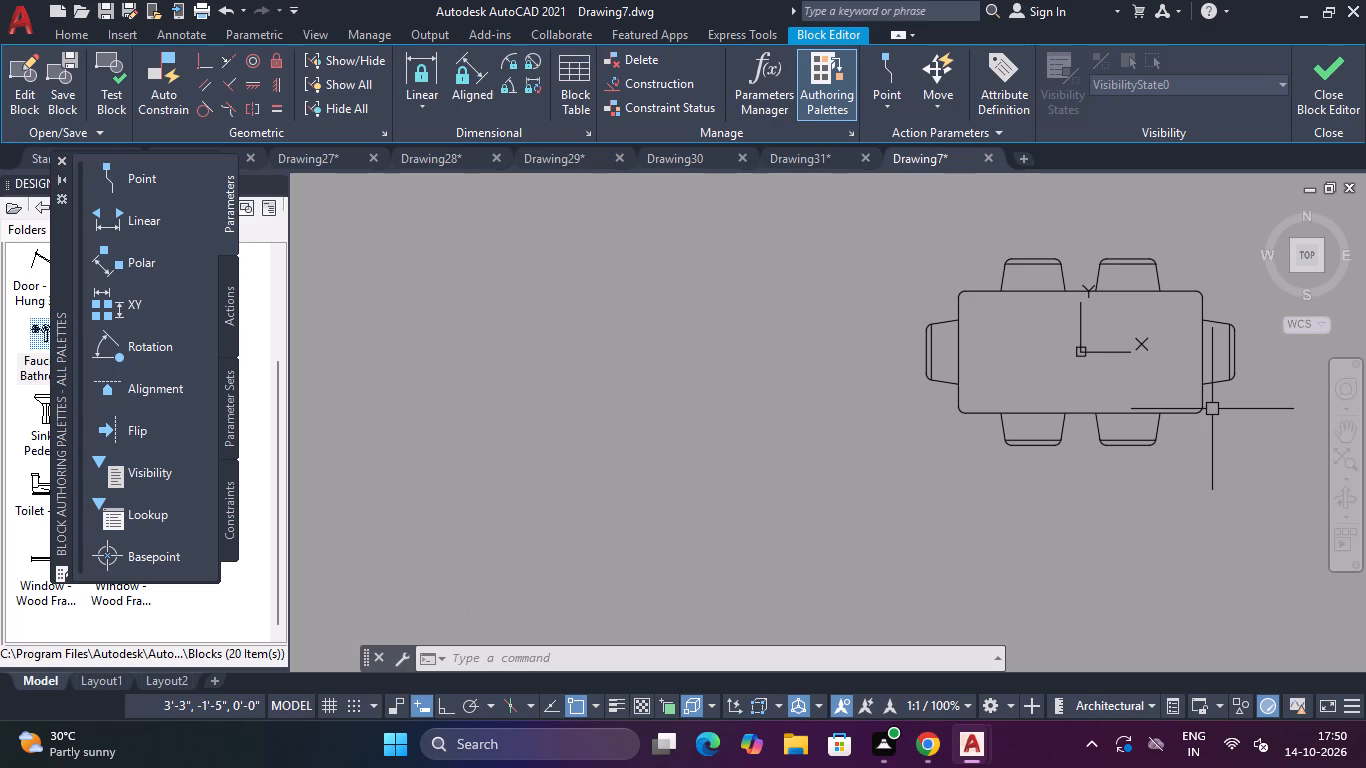
scroll(1212, 409, down, 4)
scroll(1212, 409, up, 5)
scroll(1211, 405, down, 3)
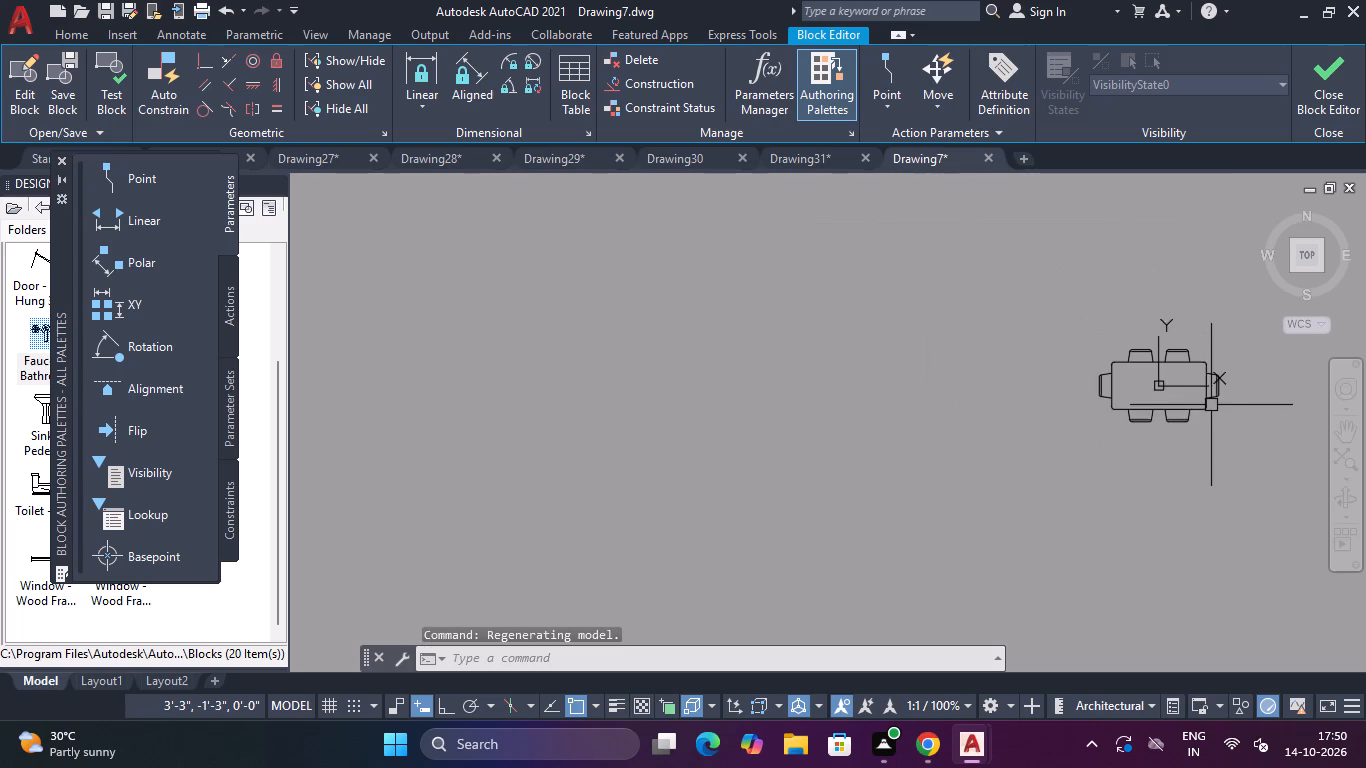
key(Escape)
click(1348, 60)
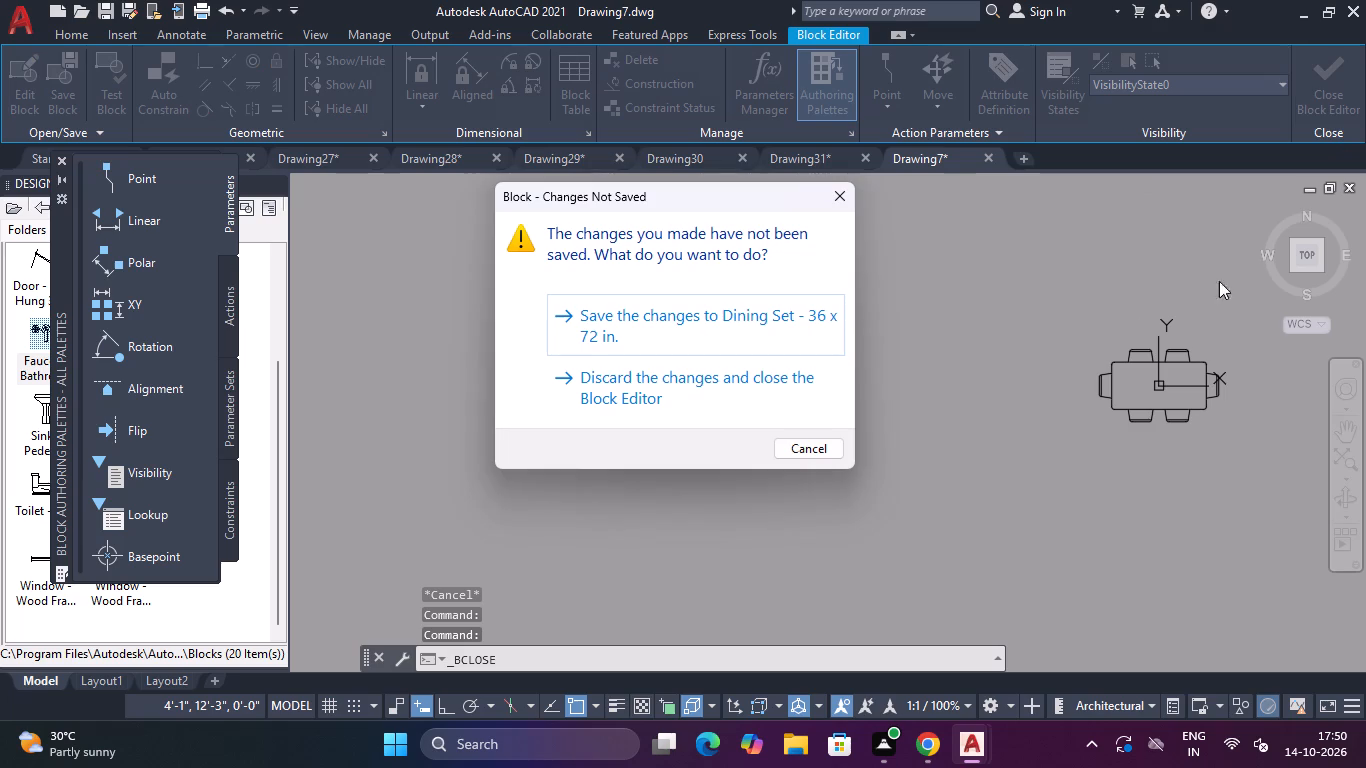
click(795, 321)
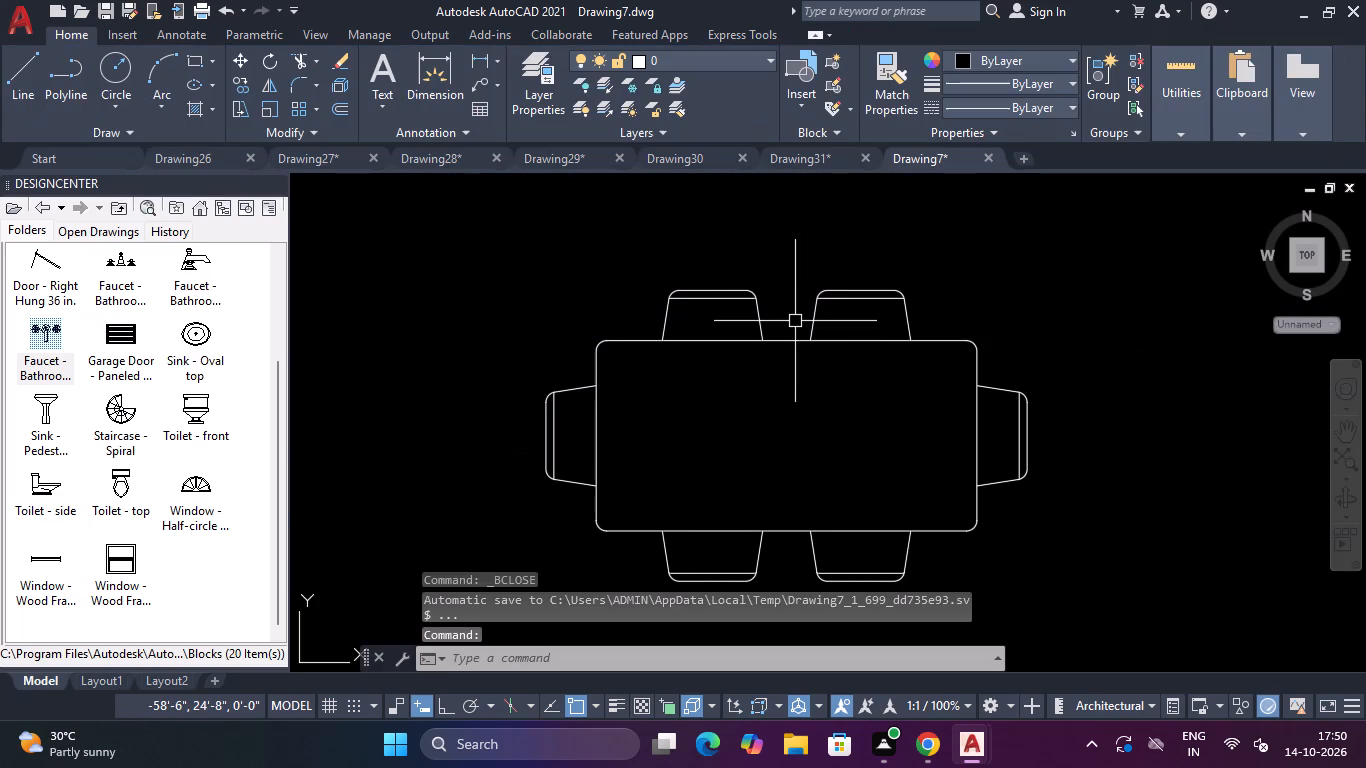
Examine the floor plan's rooms and furniture for pieces that still need refining.
scroll(863, 445, down, 6)
scroll(893, 375, up, 3)
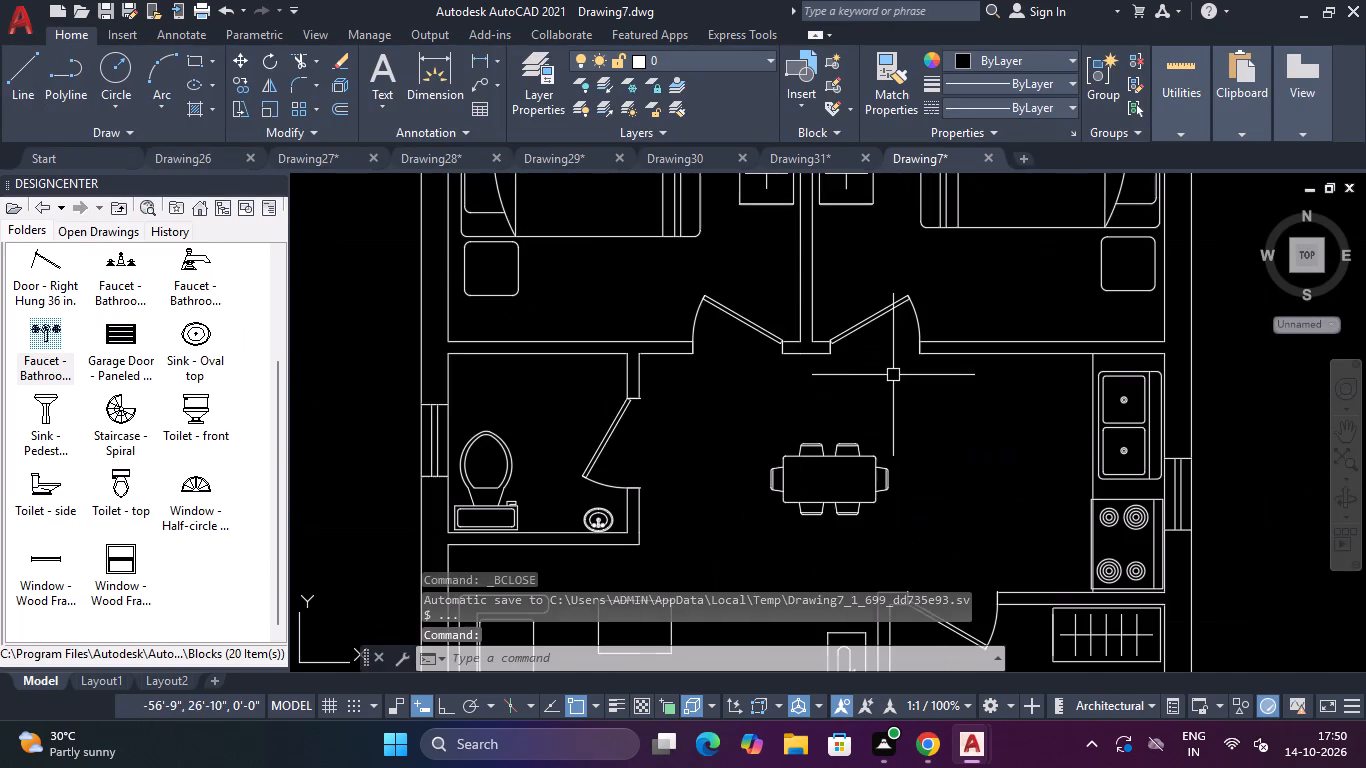
scroll(605, 448, down, 2)
scroll(584, 336, up, 1)
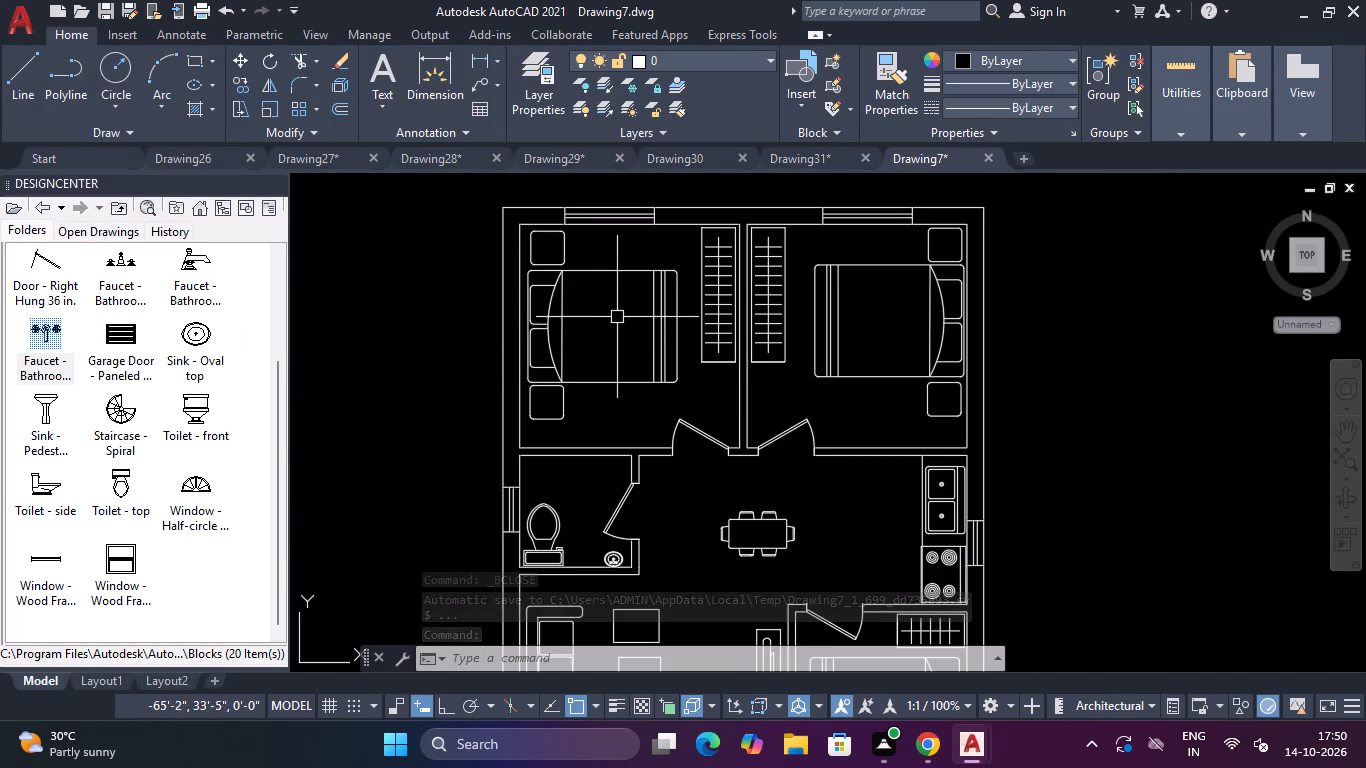
scroll(962, 331, down, 3)
scroll(961, 438, up, 1)
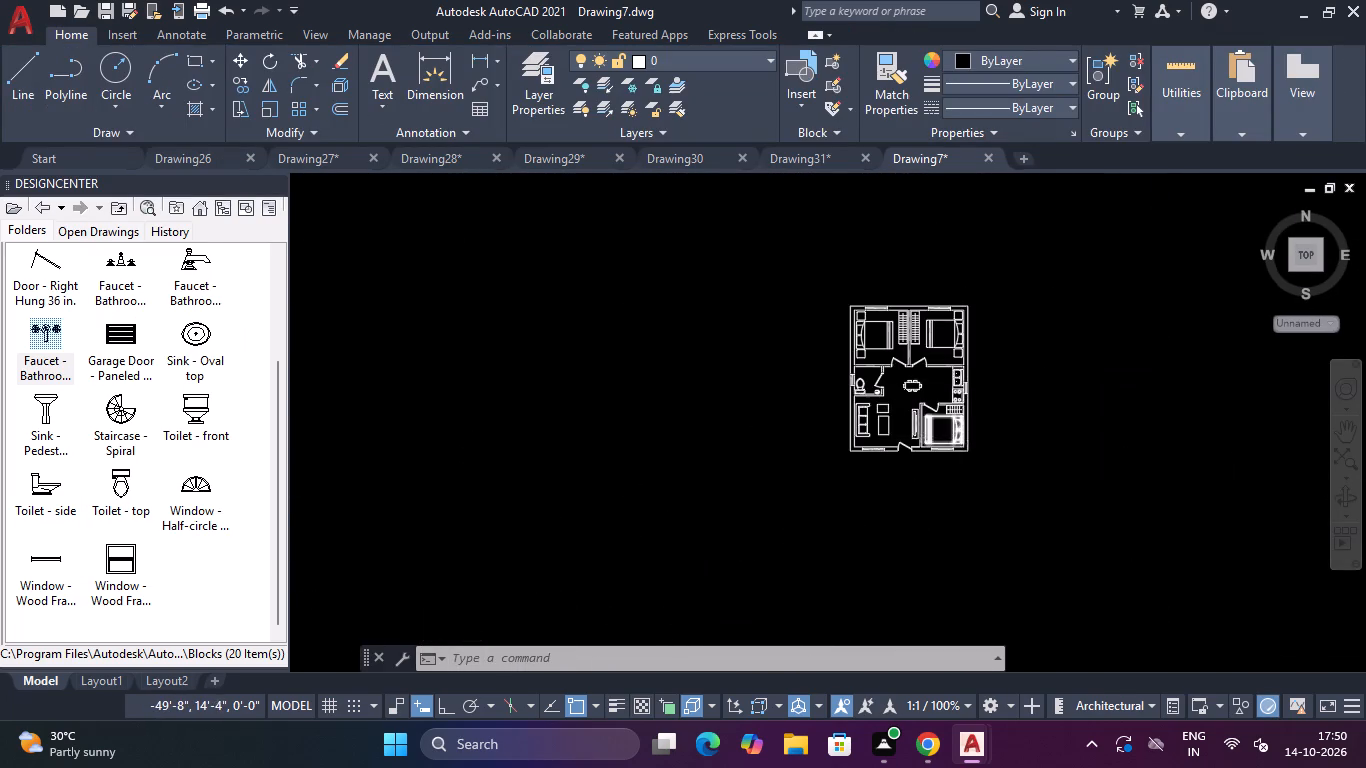
scroll(961, 438, up, 5)
scroll(961, 438, down, 3)
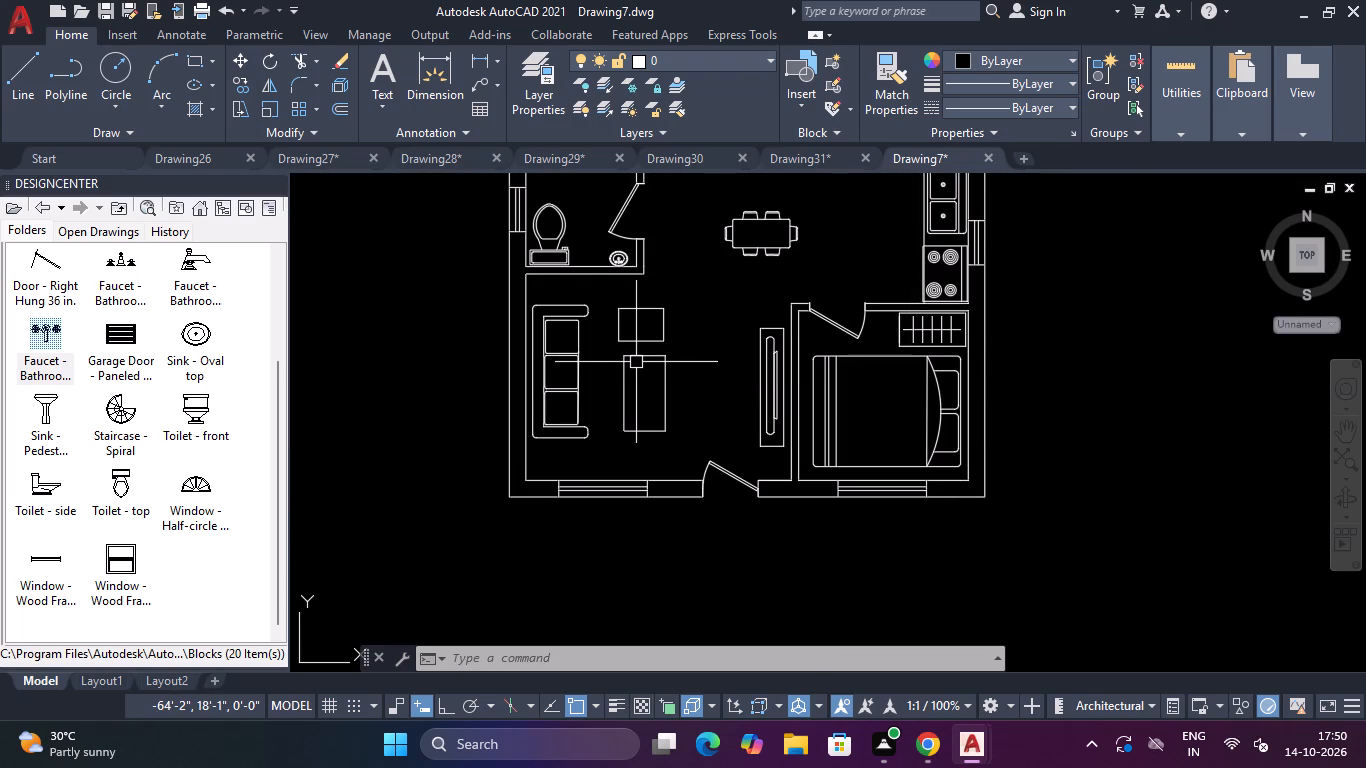
Fillet all four corners of the tall rectangular table in front of the sofa with a 2" radius.
scroll(636, 362, up, 2)
text(F)
key(space)
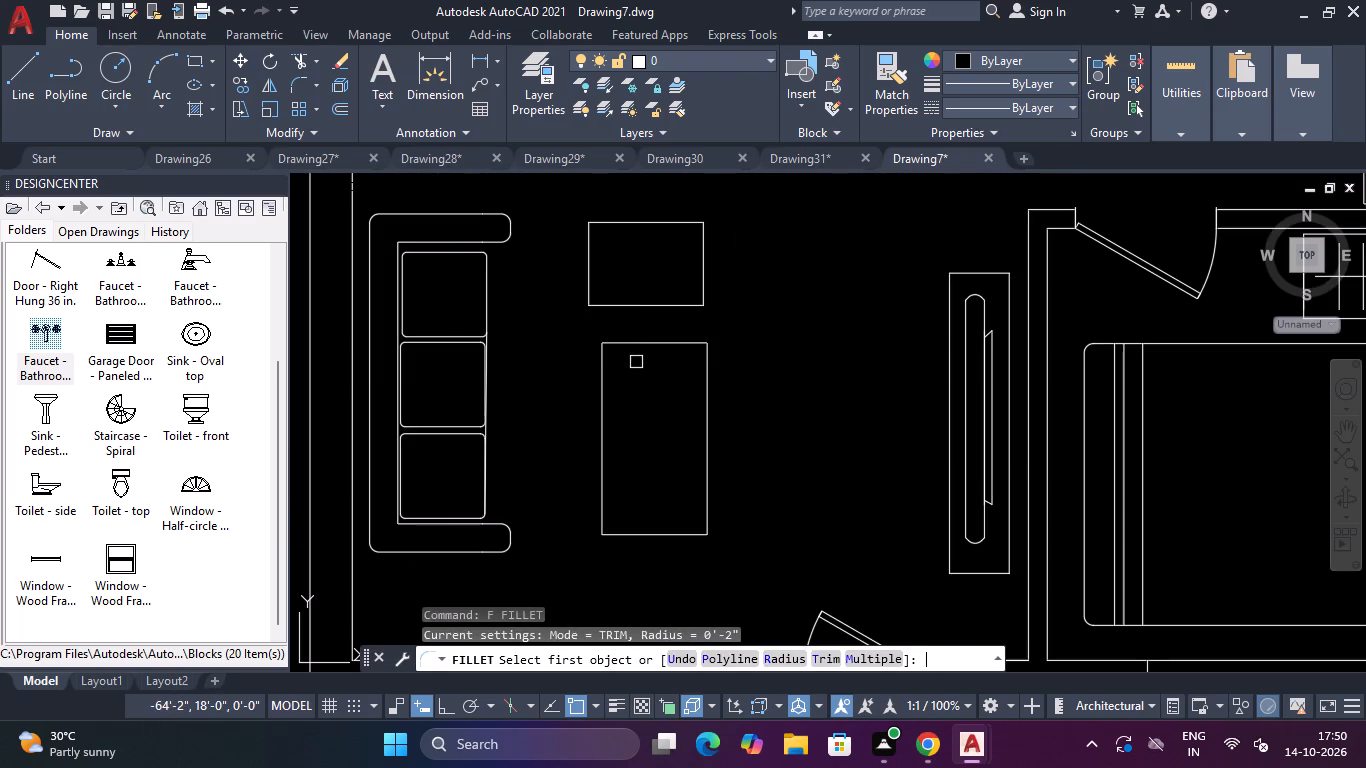
click(638, 340)
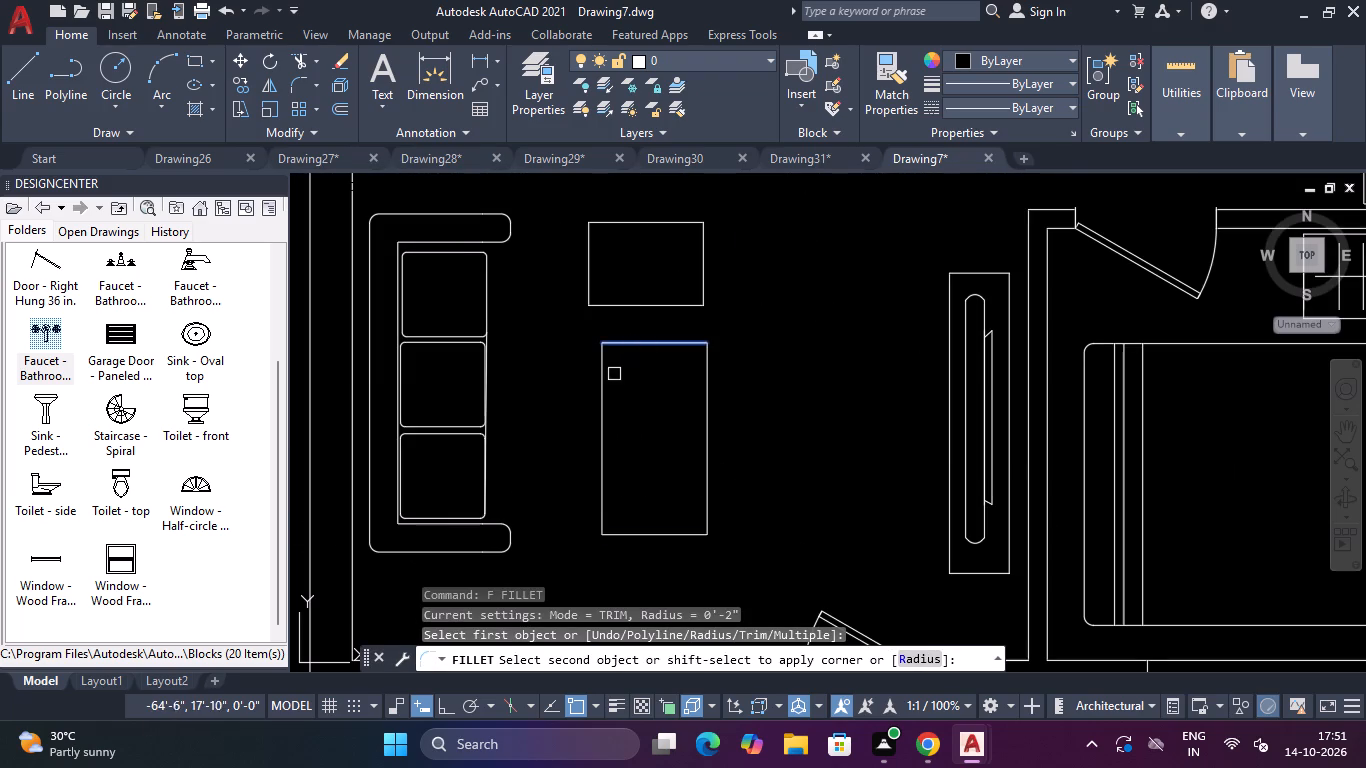
click(597, 381)
key(space)
click(658, 347)
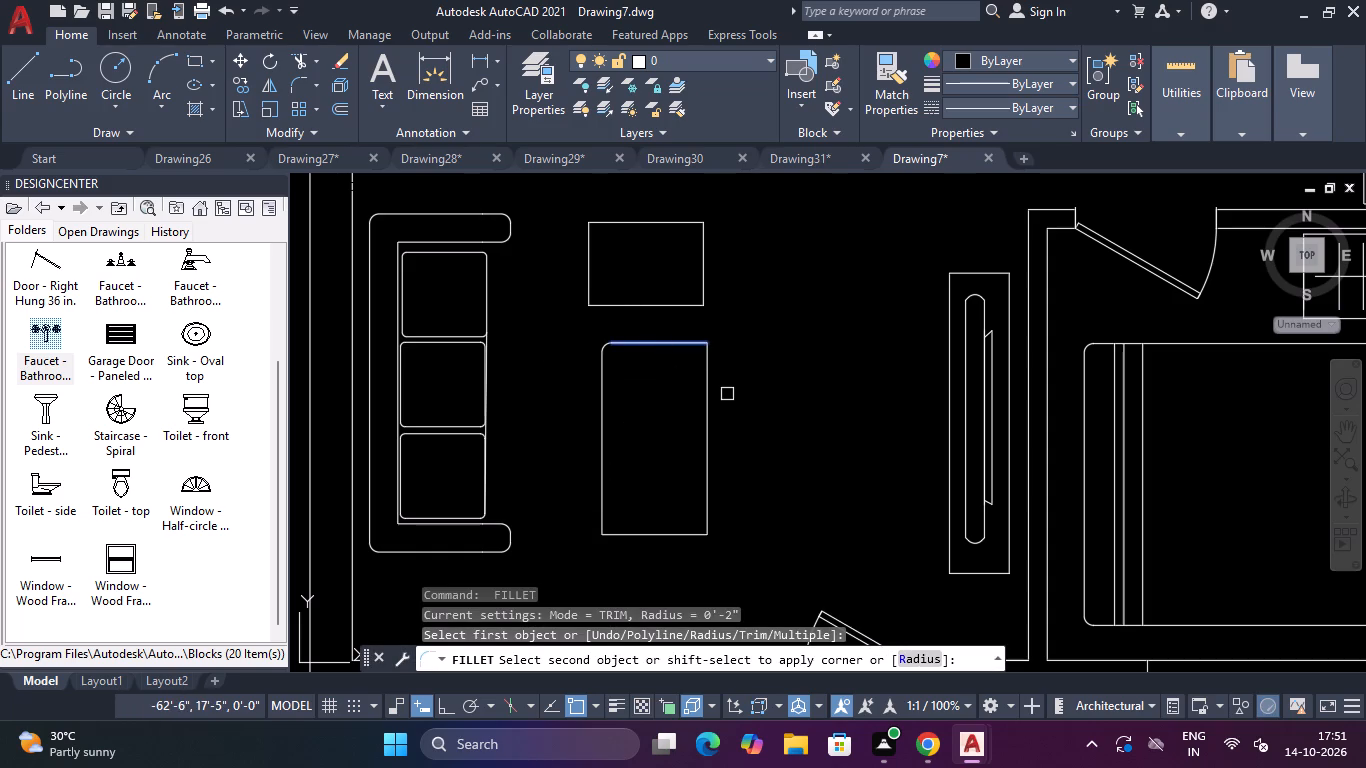
click(710, 390)
key(space)
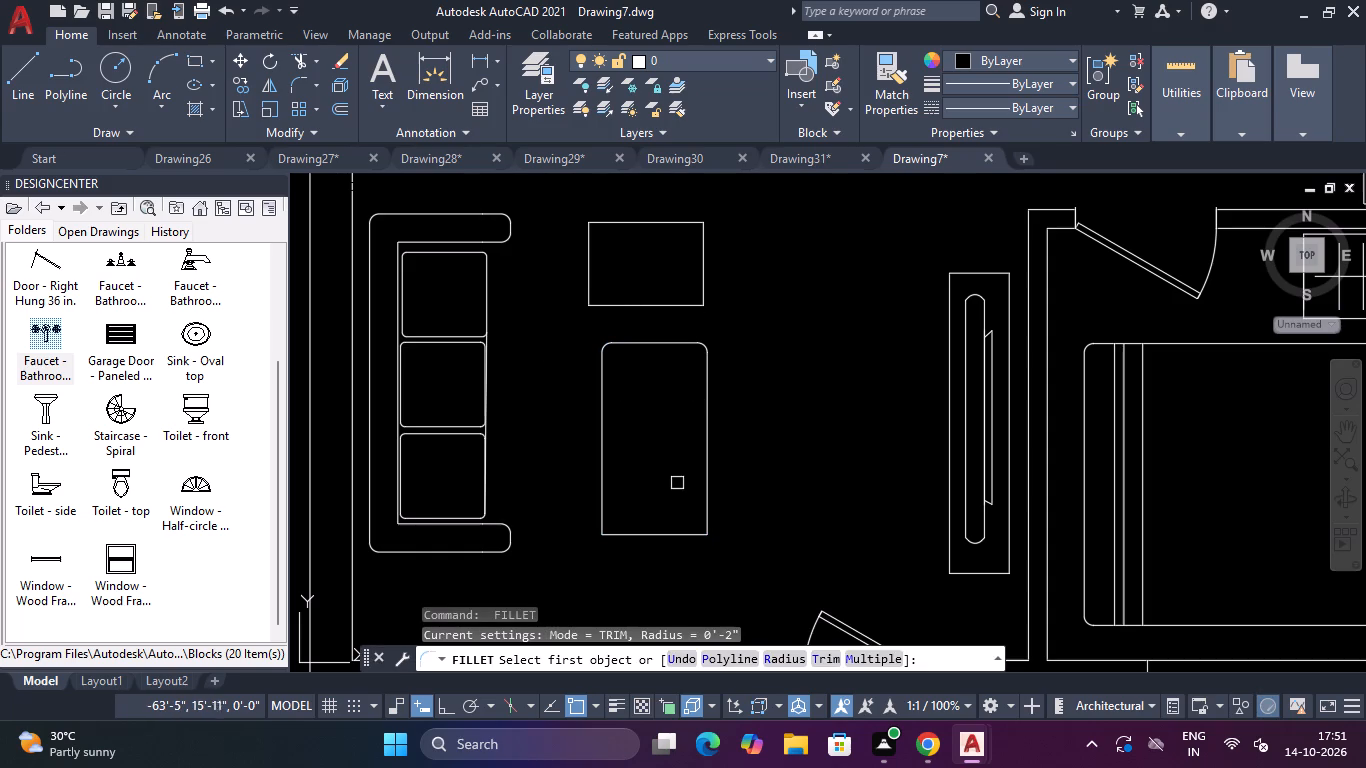
scroll(674, 515, up, 1)
click(555, 491)
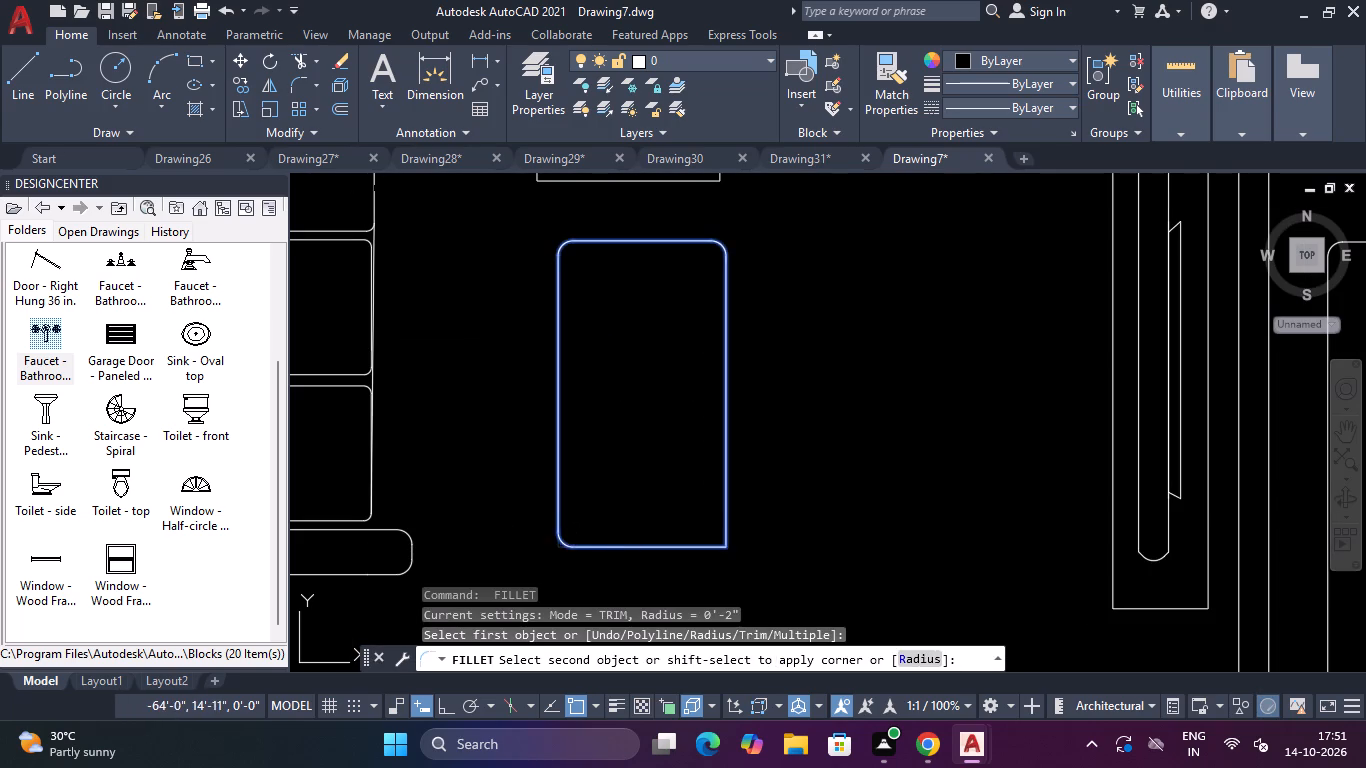
click(622, 547)
key(space)
click(730, 487)
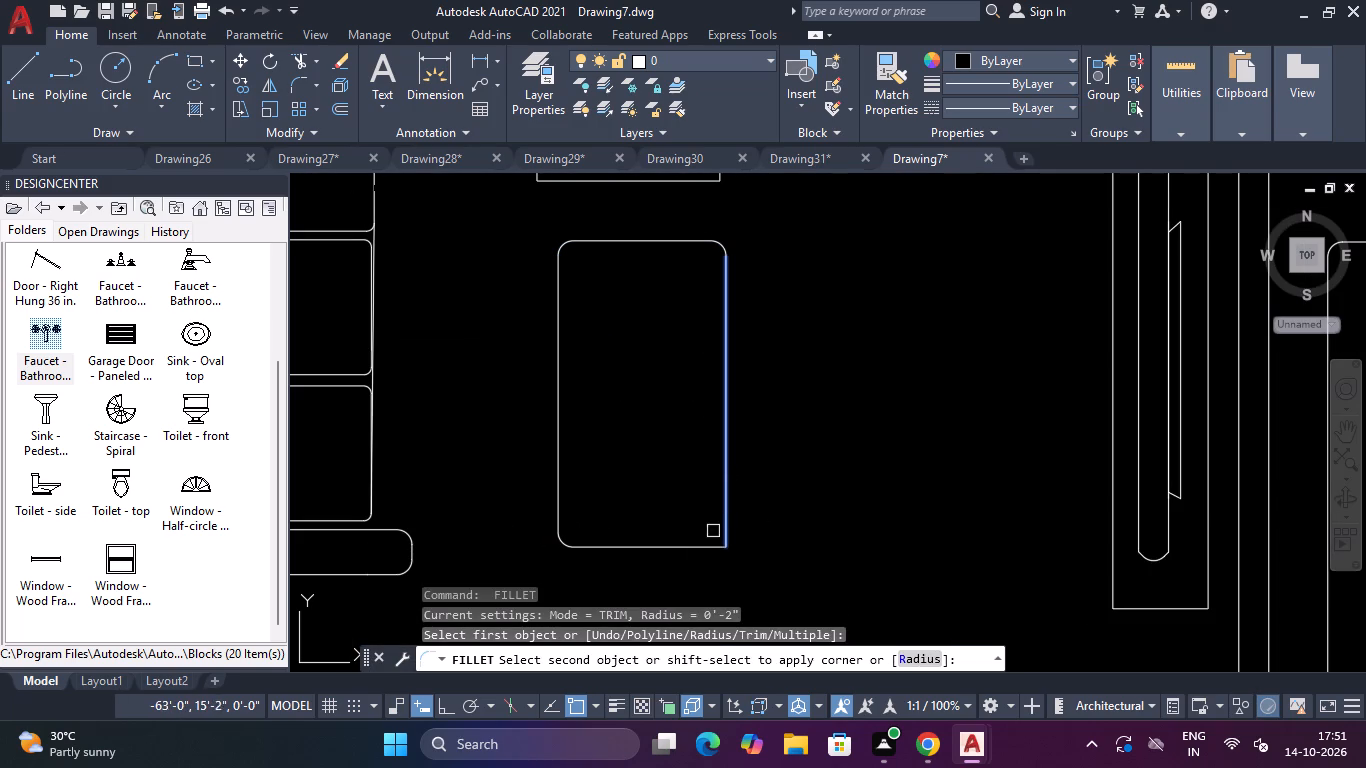
click(699, 543)
Fillet all four corners of the smaller rectangle above the living room table with a 2" radius.
scroll(699, 527, down, 3)
scroll(687, 431, up, 3)
key(space)
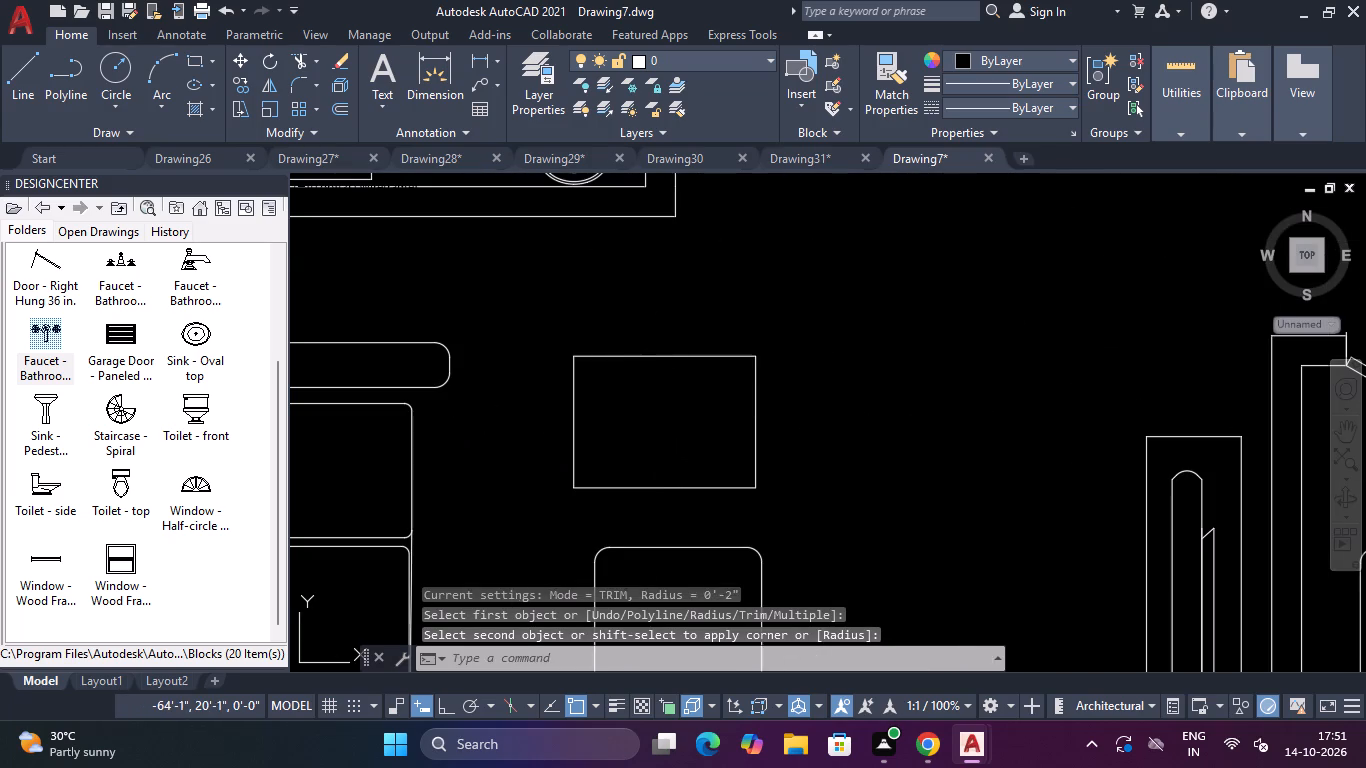
click(625, 357)
click(574, 409)
key(space)
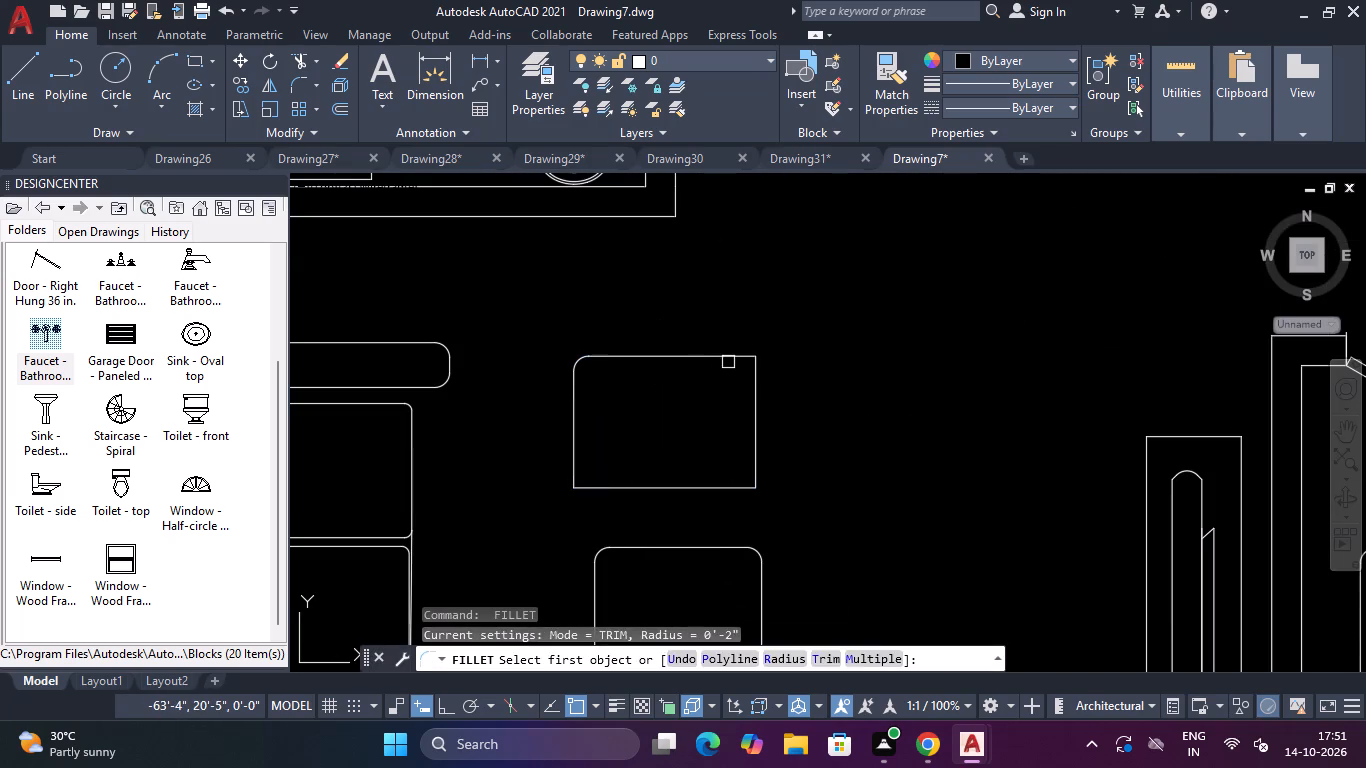
click(728, 361)
click(757, 394)
key(space)
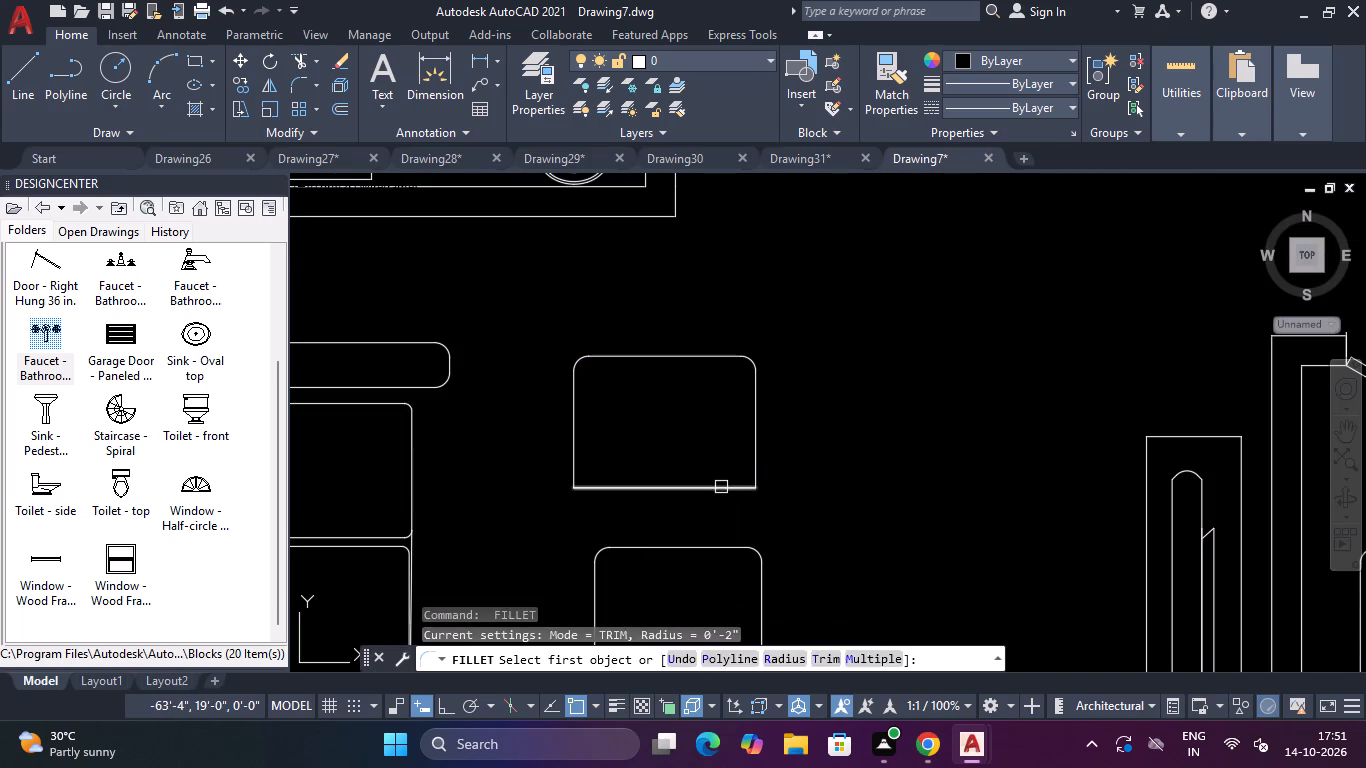
click(721, 487)
click(755, 456)
key(space)
click(578, 452)
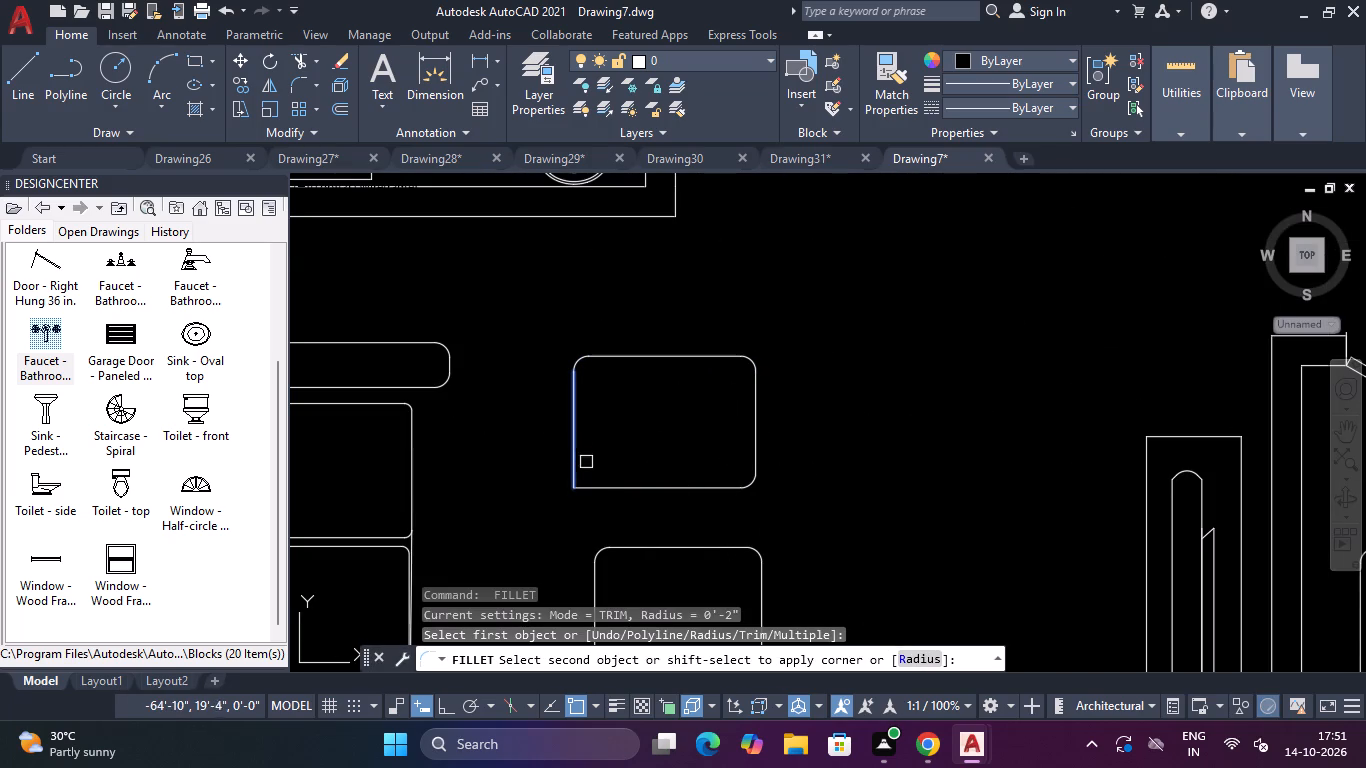
click(600, 490)
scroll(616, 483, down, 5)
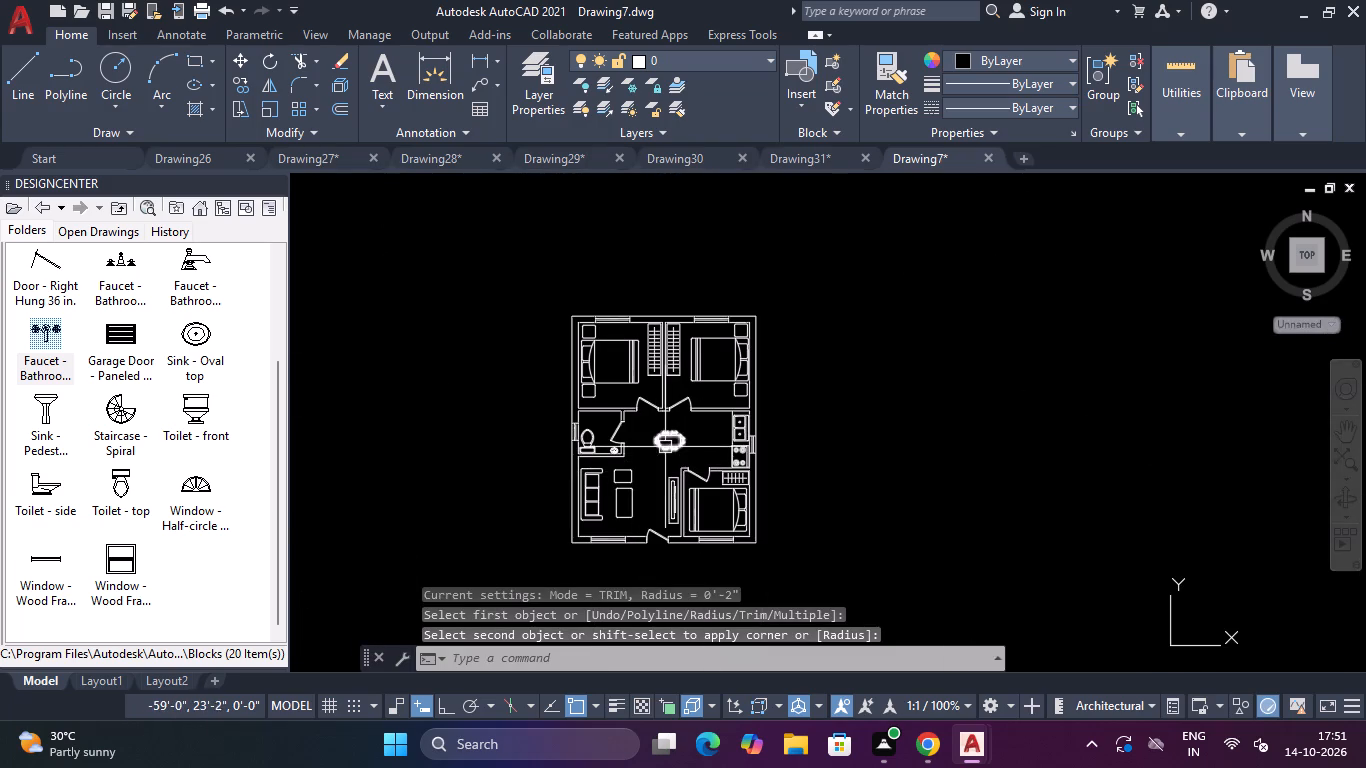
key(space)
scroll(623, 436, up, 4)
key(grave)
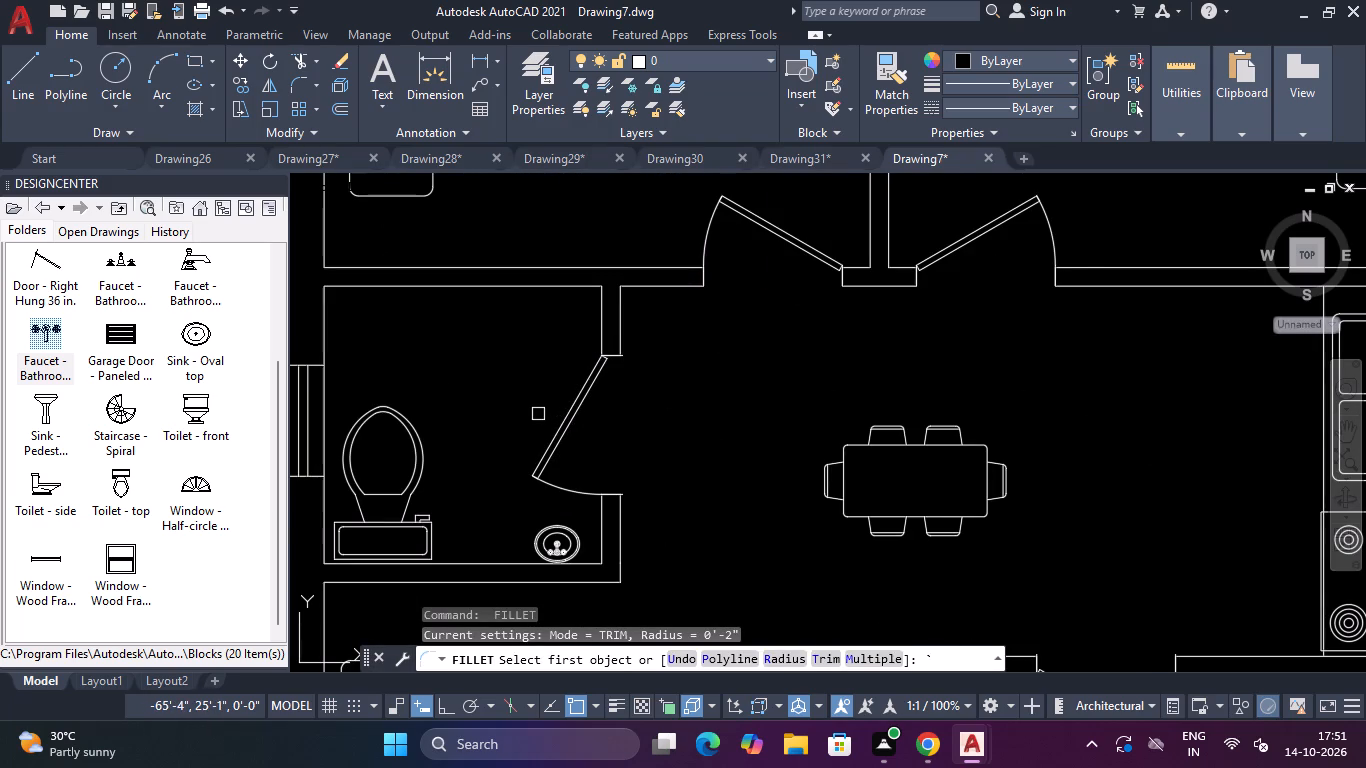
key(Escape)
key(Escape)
Open the bathroom's toilet block in the block editor.
click(375, 490)
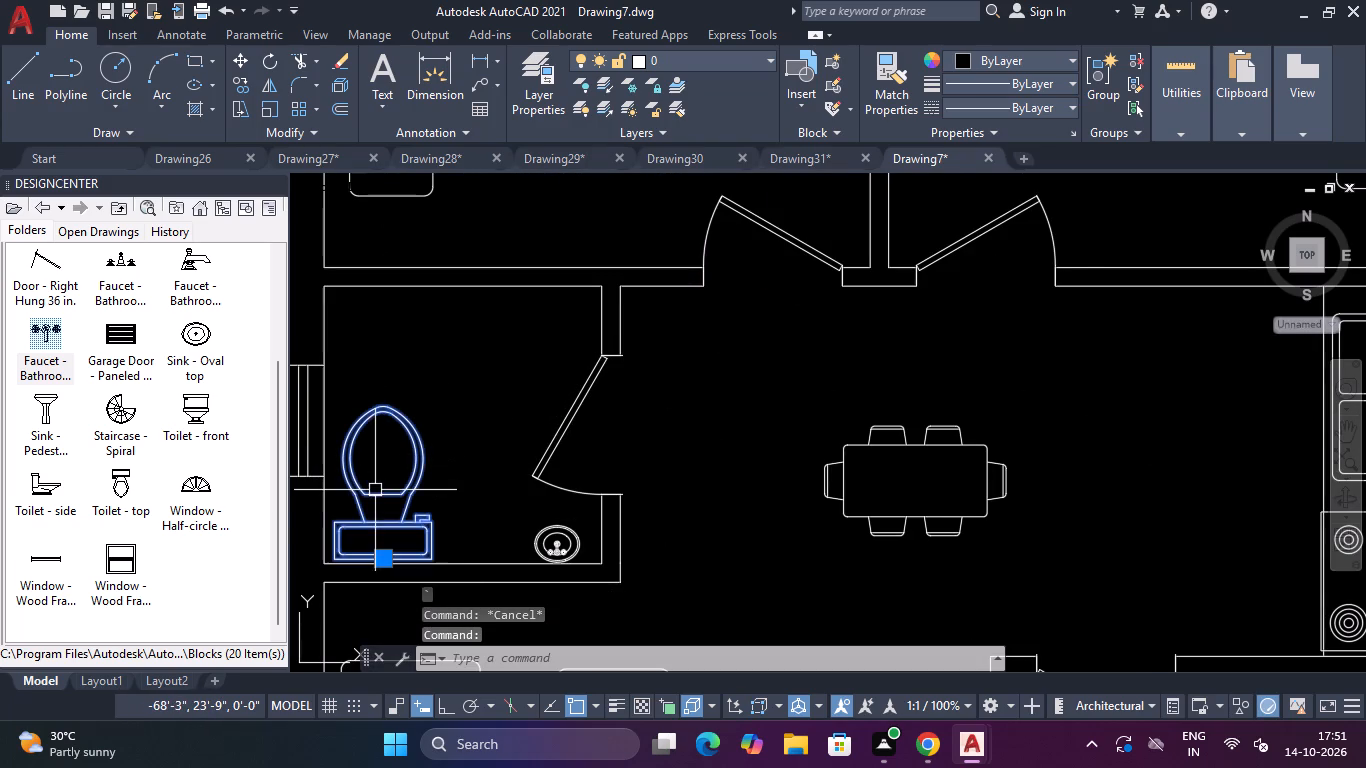
click(375, 490)
click(636, 499)
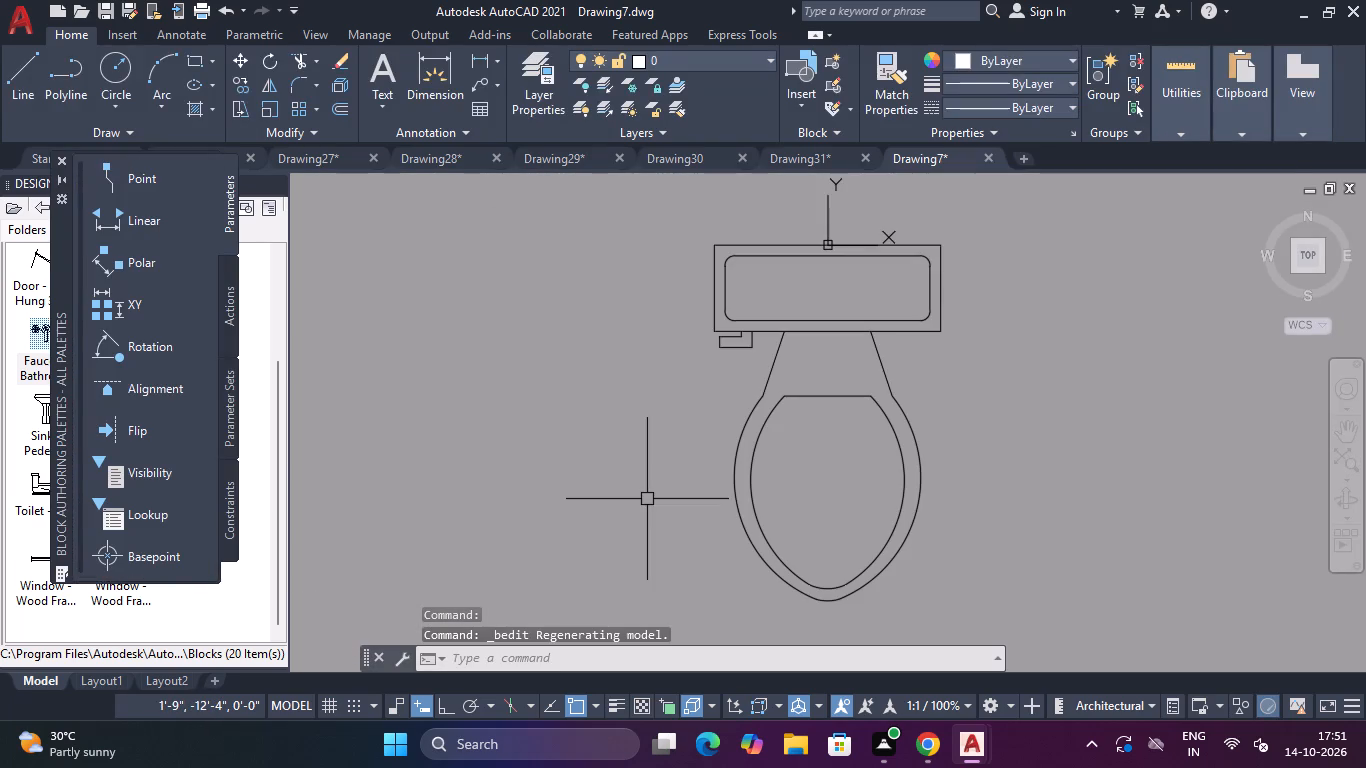
Trim the toilet tank's outer edge line where it crosses the flush lever.
text(TR)
key(space)
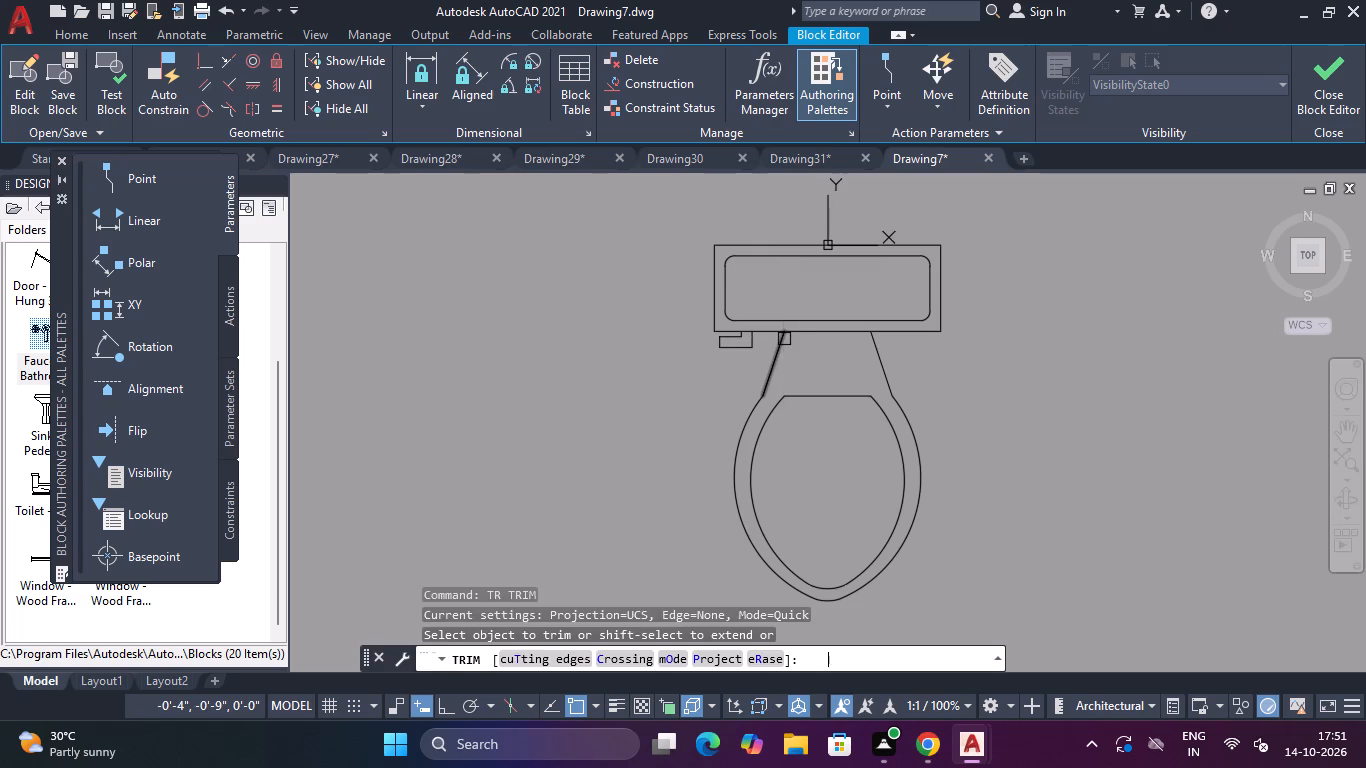
scroll(727, 334, up, 5)
drag(921, 281, 920, 291)
click(909, 333)
scroll(909, 333, down, 4)
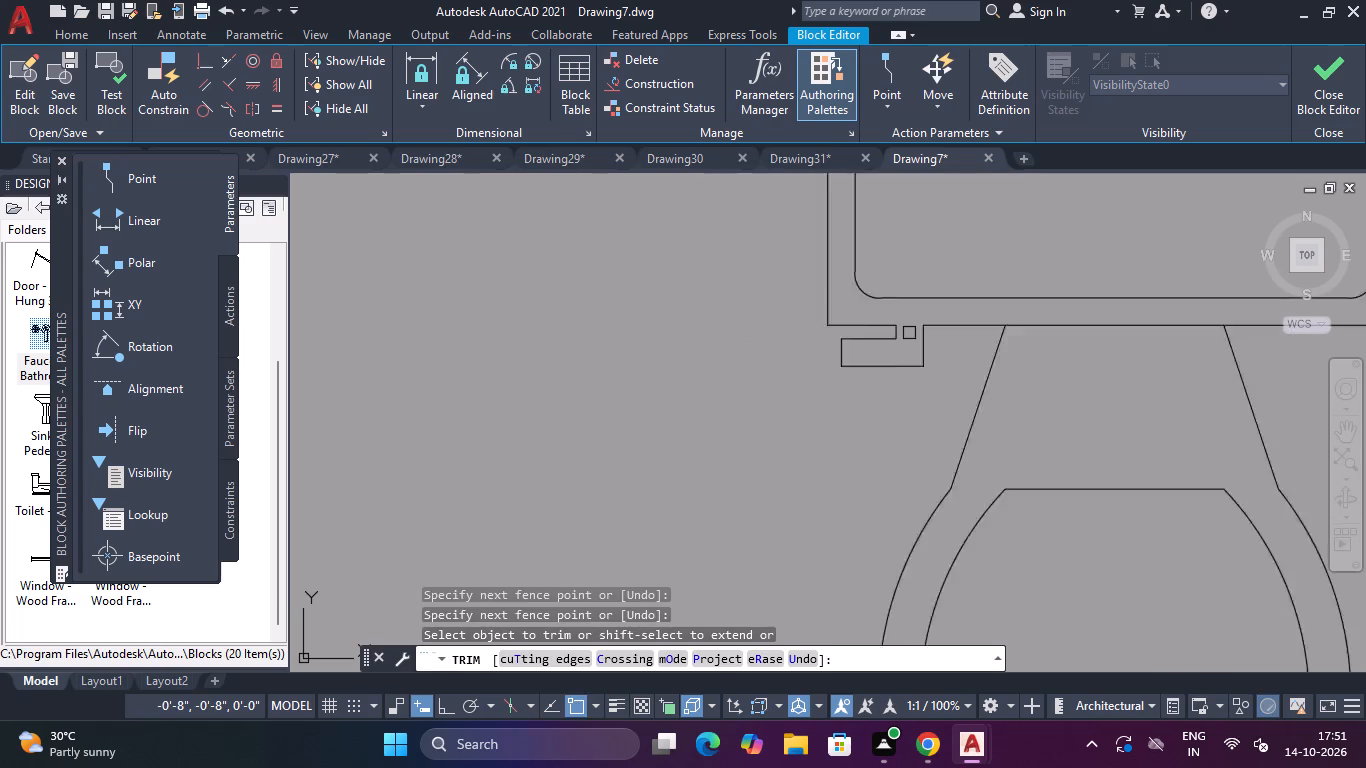
scroll(909, 333, down, 1)
scroll(927, 297, up, 2)
scroll(927, 297, down, 3)
key(Escape)
key(Escape)
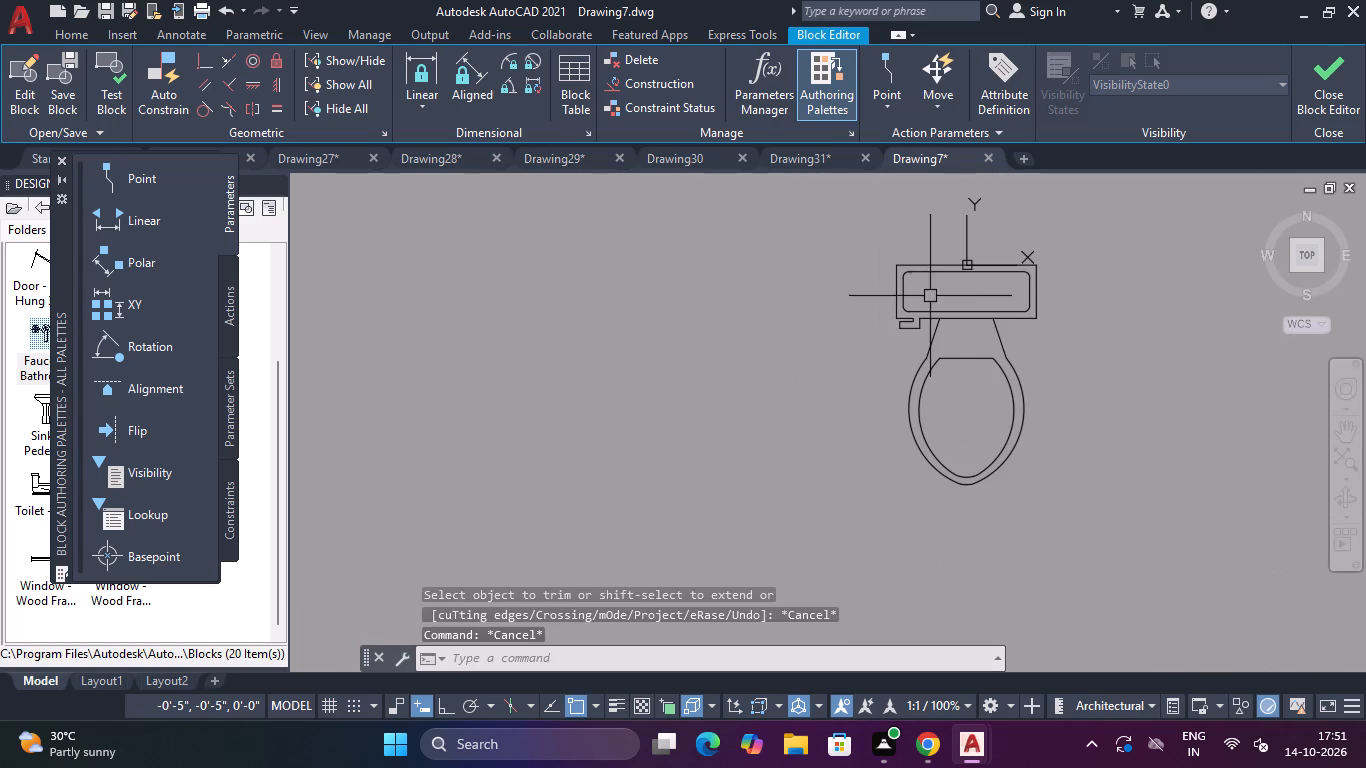
Fillet the two outer corners of the toilet tank's edge farthest from the bowl with a 2" radius.
key(f)
key(space)
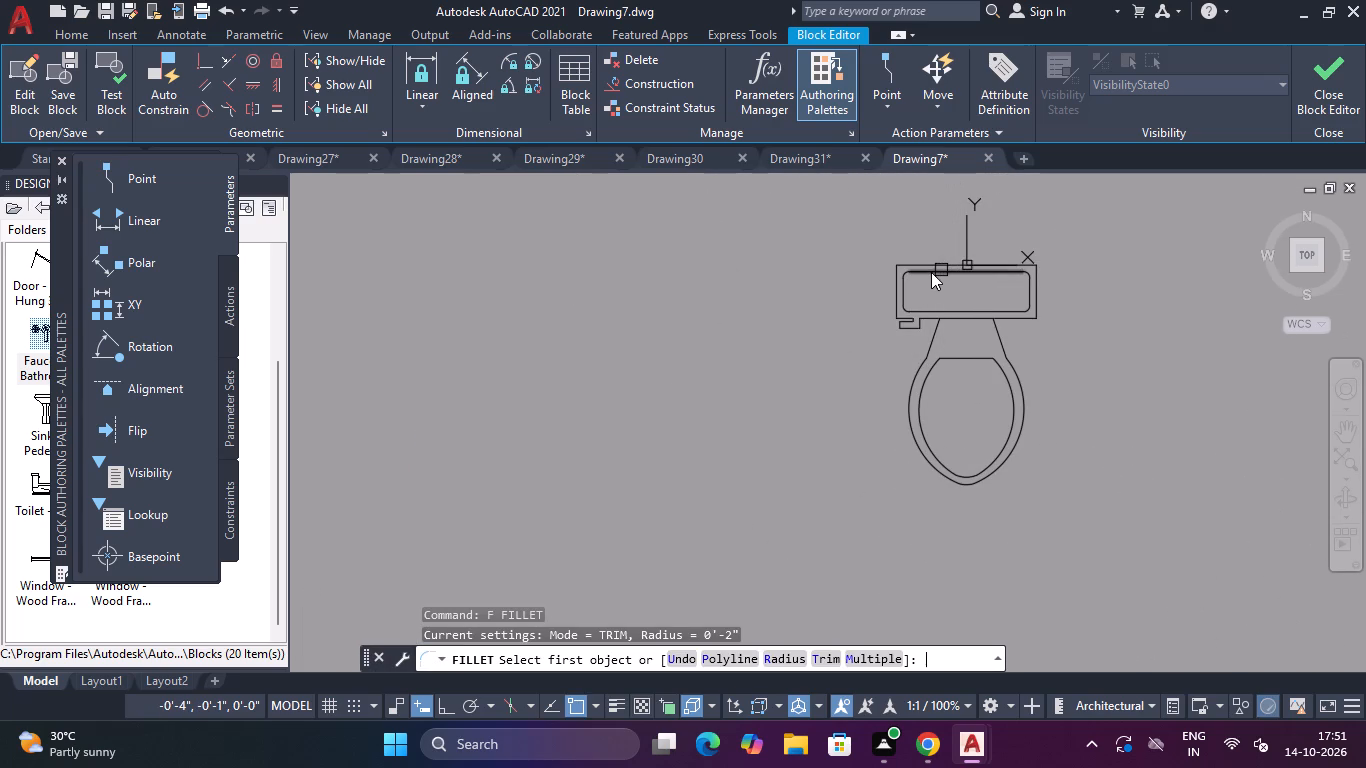
scroll(910, 270, up, 3)
click(871, 246)
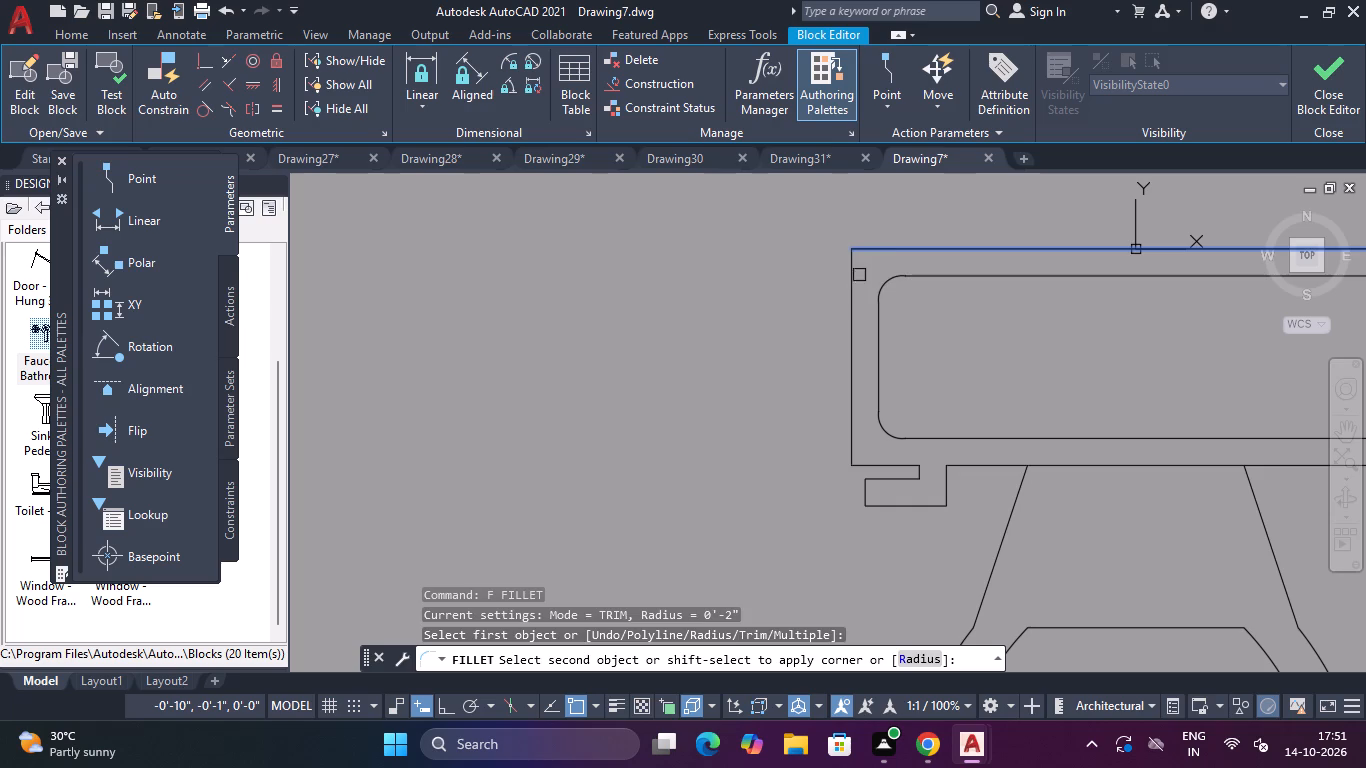
click(853, 280)
key(space)
scroll(874, 382, down, 4)
scroll(949, 344, up, 2)
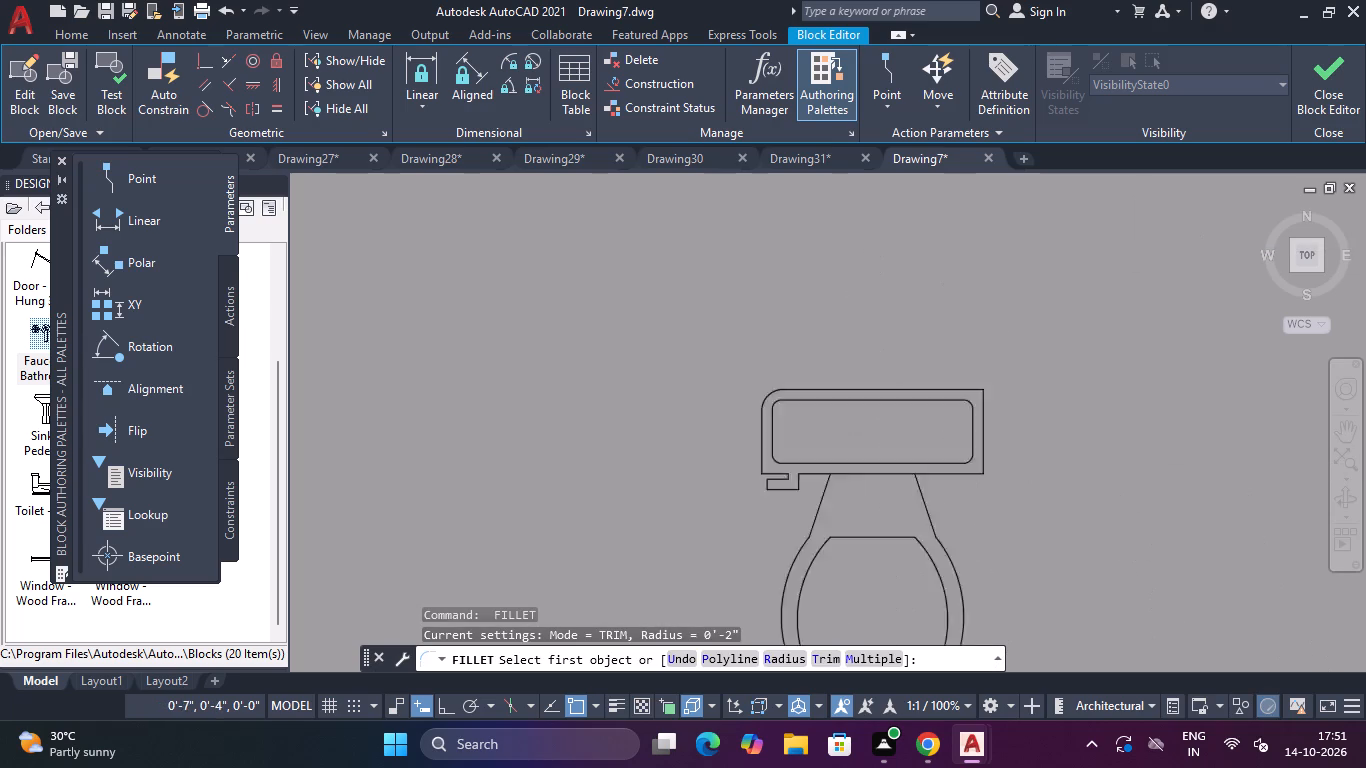
scroll(950, 343, up, 2)
click(993, 457)
click(1032, 487)
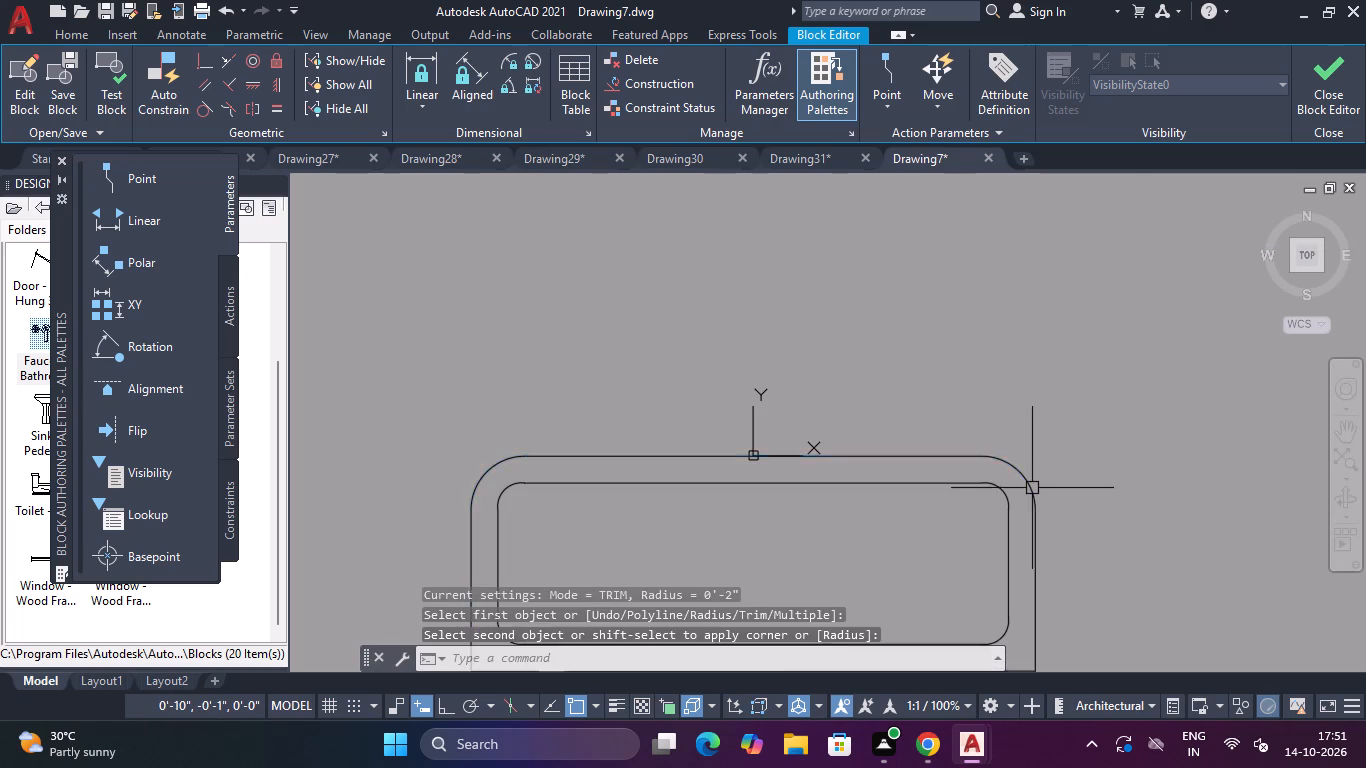
Fillet the two outer corners of the toilet tank on the bowl side with a 2" radius.
scroll(1033, 486, down, 4)
scroll(1030, 521, up, 5)
key(space)
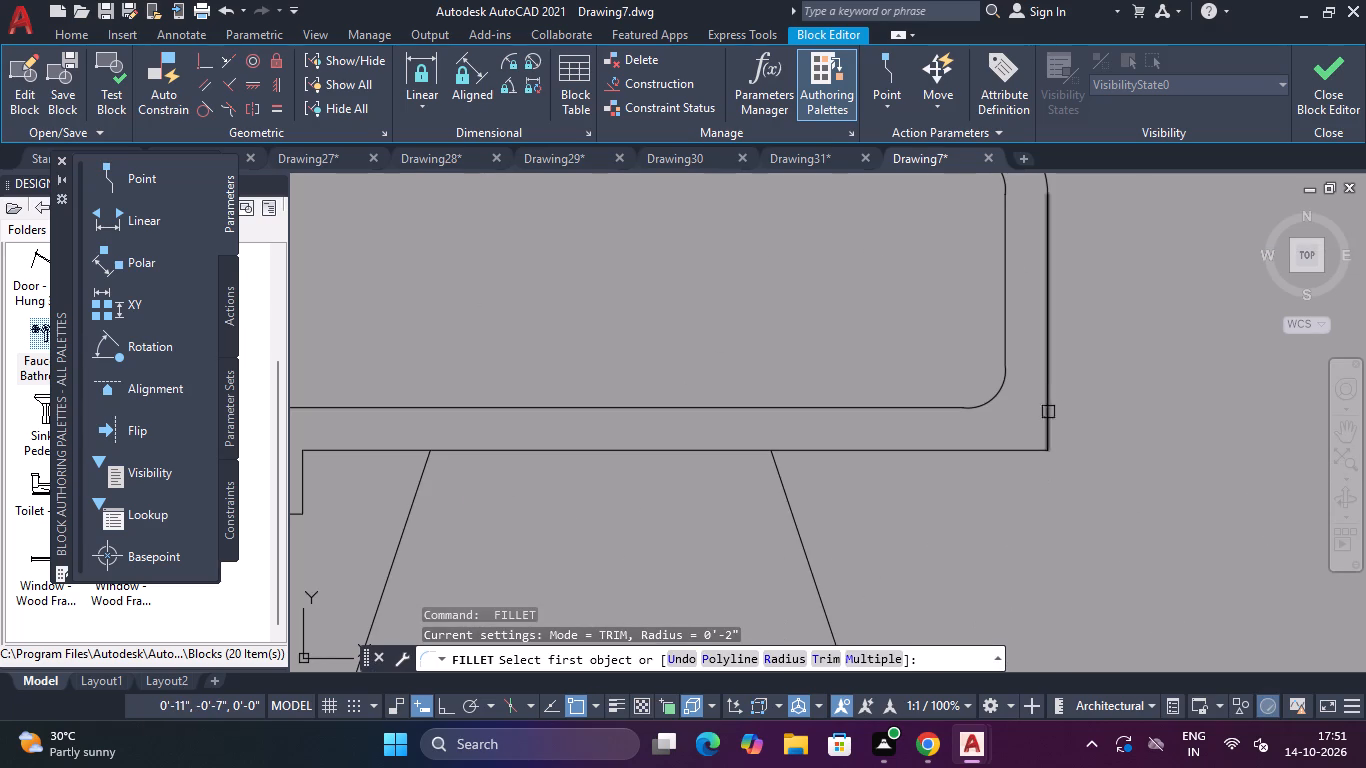
click(1046, 414)
click(1001, 453)
scroll(991, 460, down, 4)
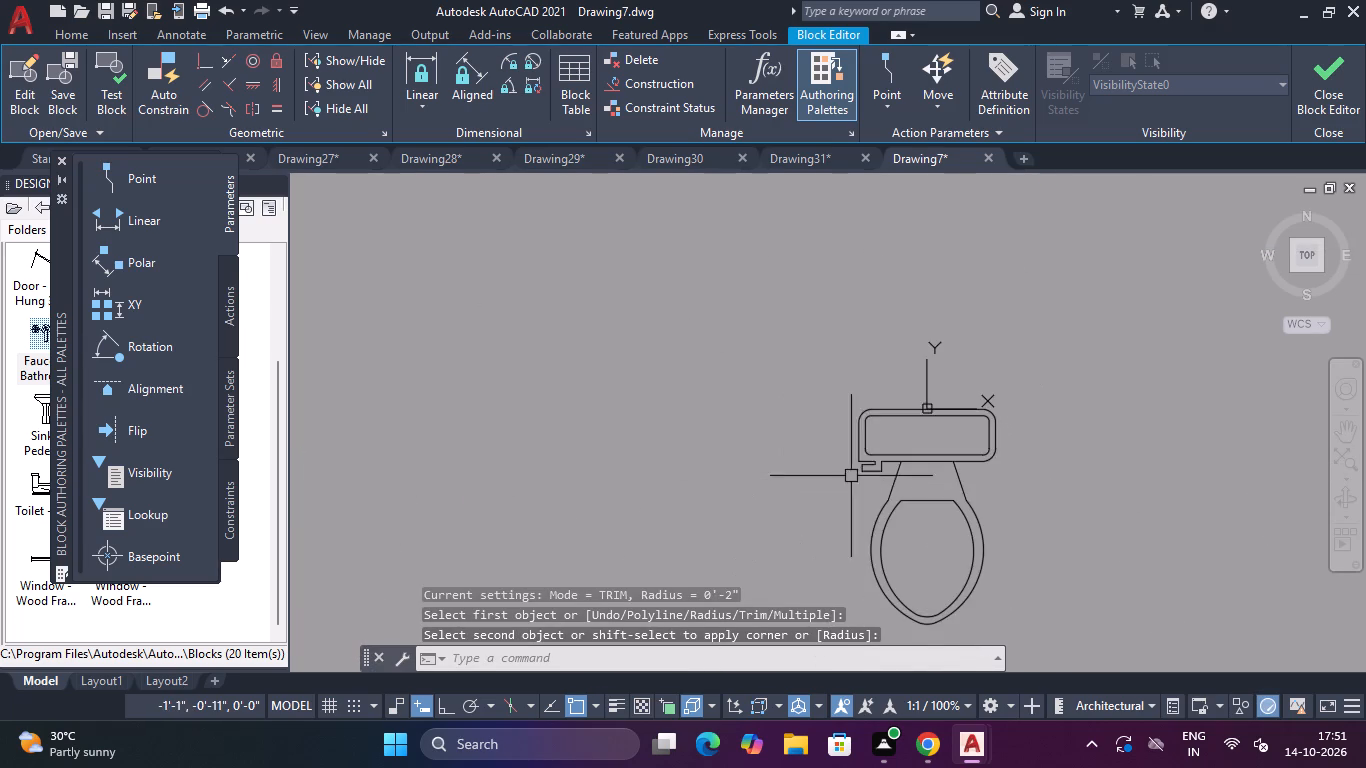
scroll(865, 457, up, 4)
key(space)
click(822, 480)
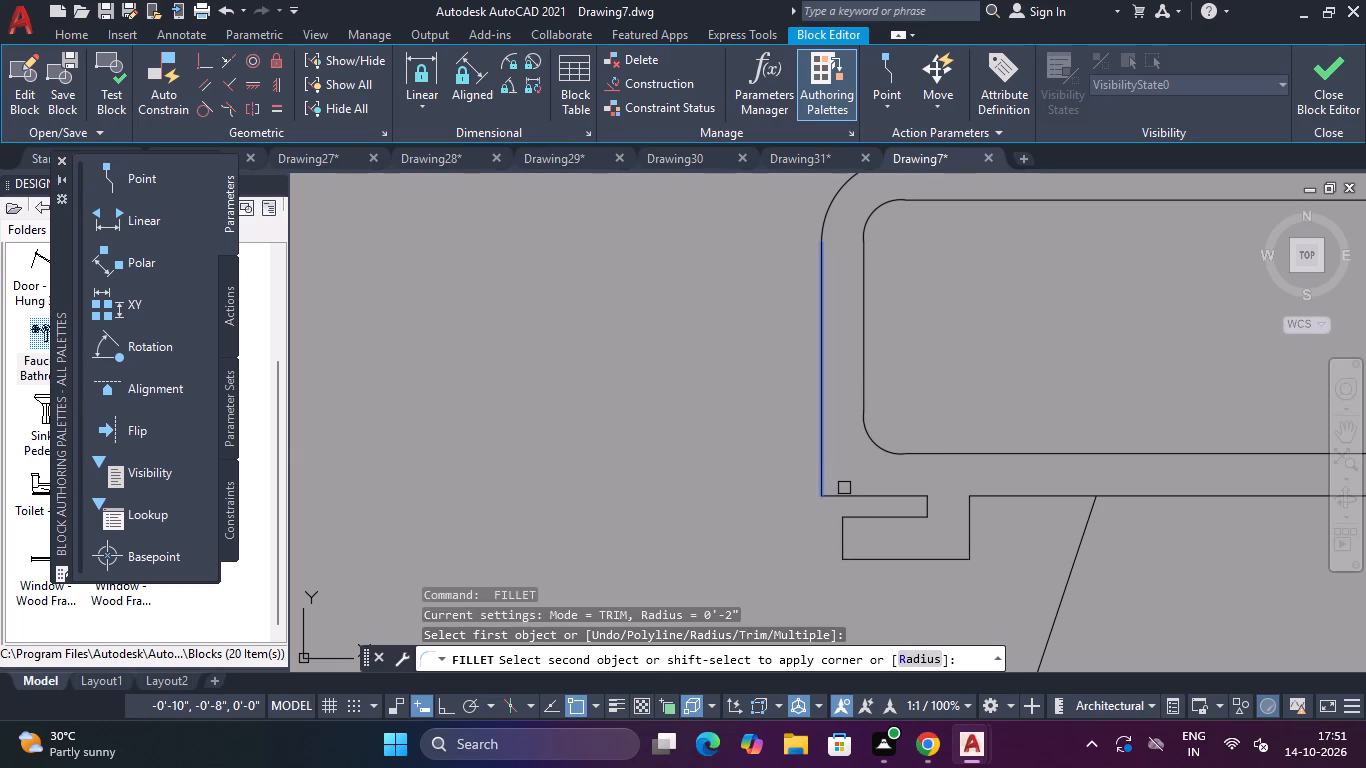
click(847, 493)
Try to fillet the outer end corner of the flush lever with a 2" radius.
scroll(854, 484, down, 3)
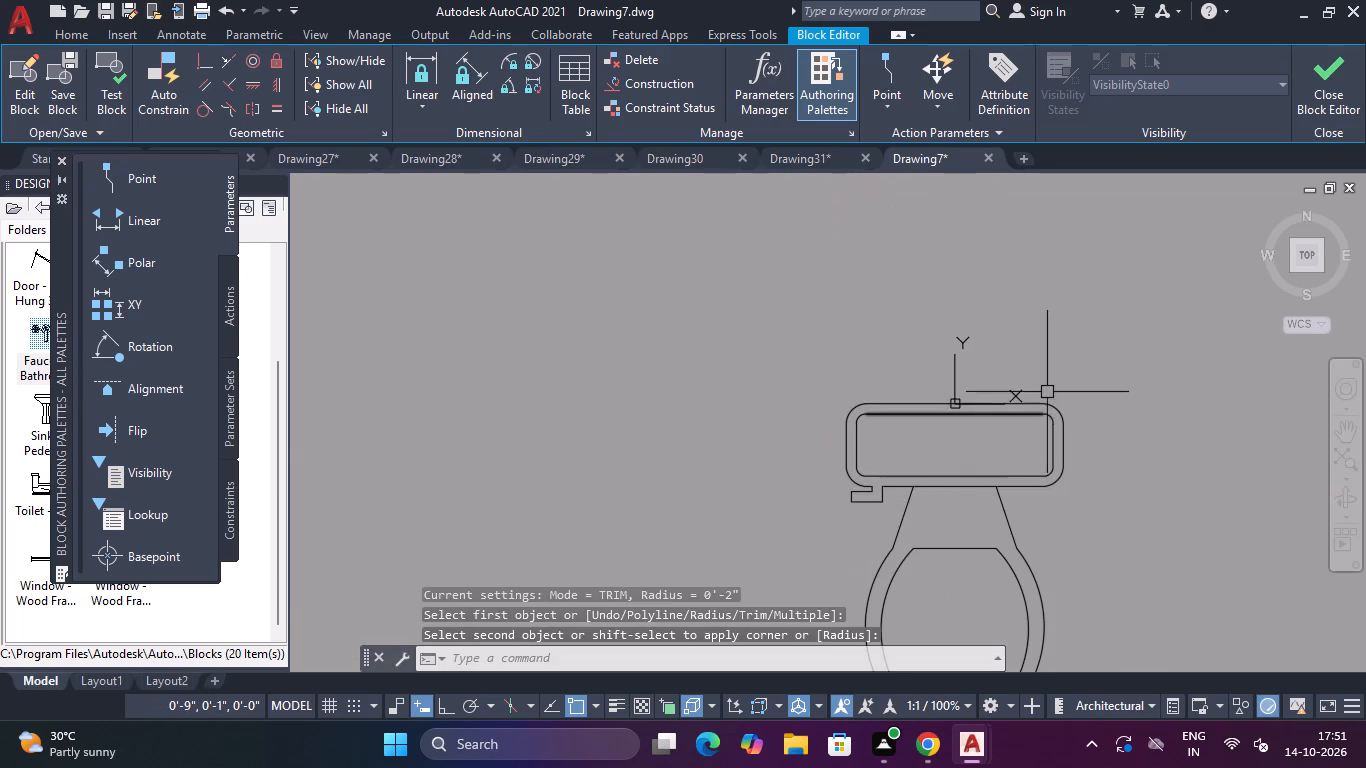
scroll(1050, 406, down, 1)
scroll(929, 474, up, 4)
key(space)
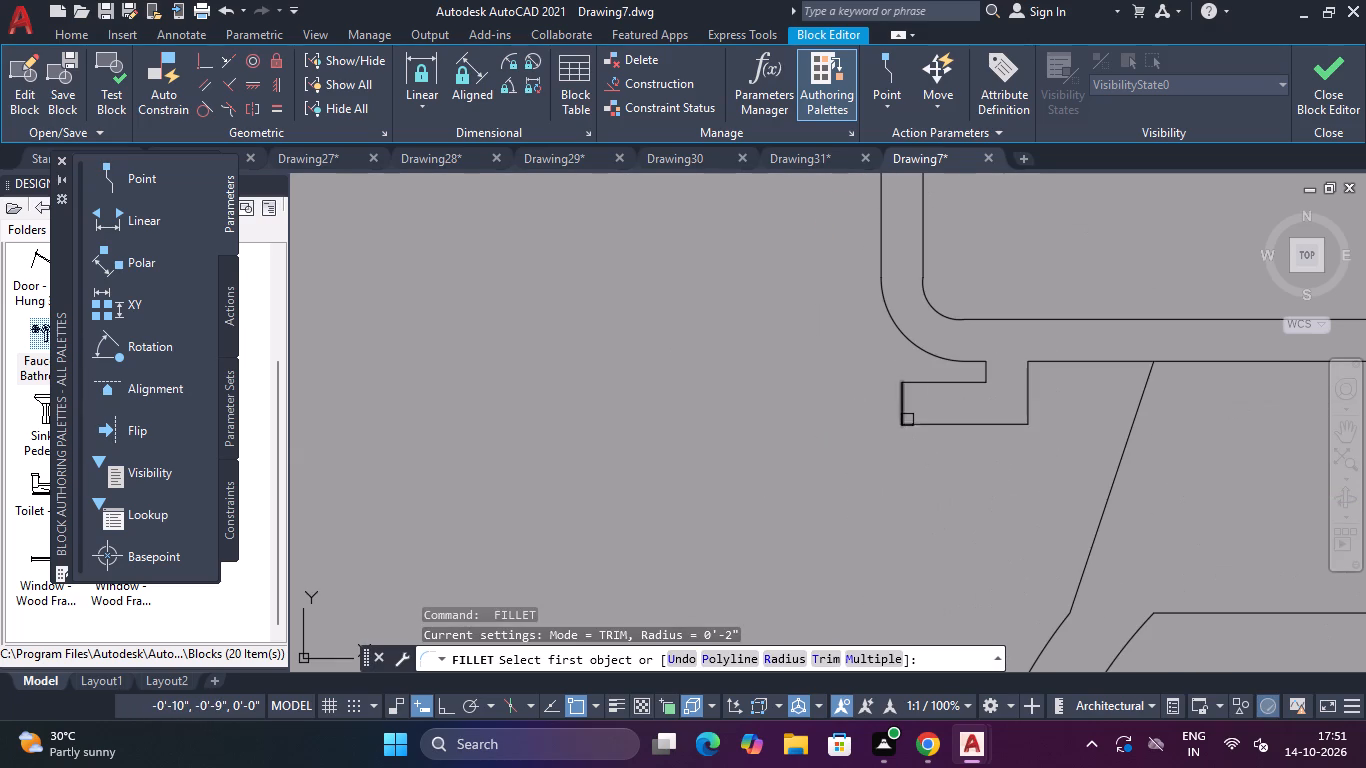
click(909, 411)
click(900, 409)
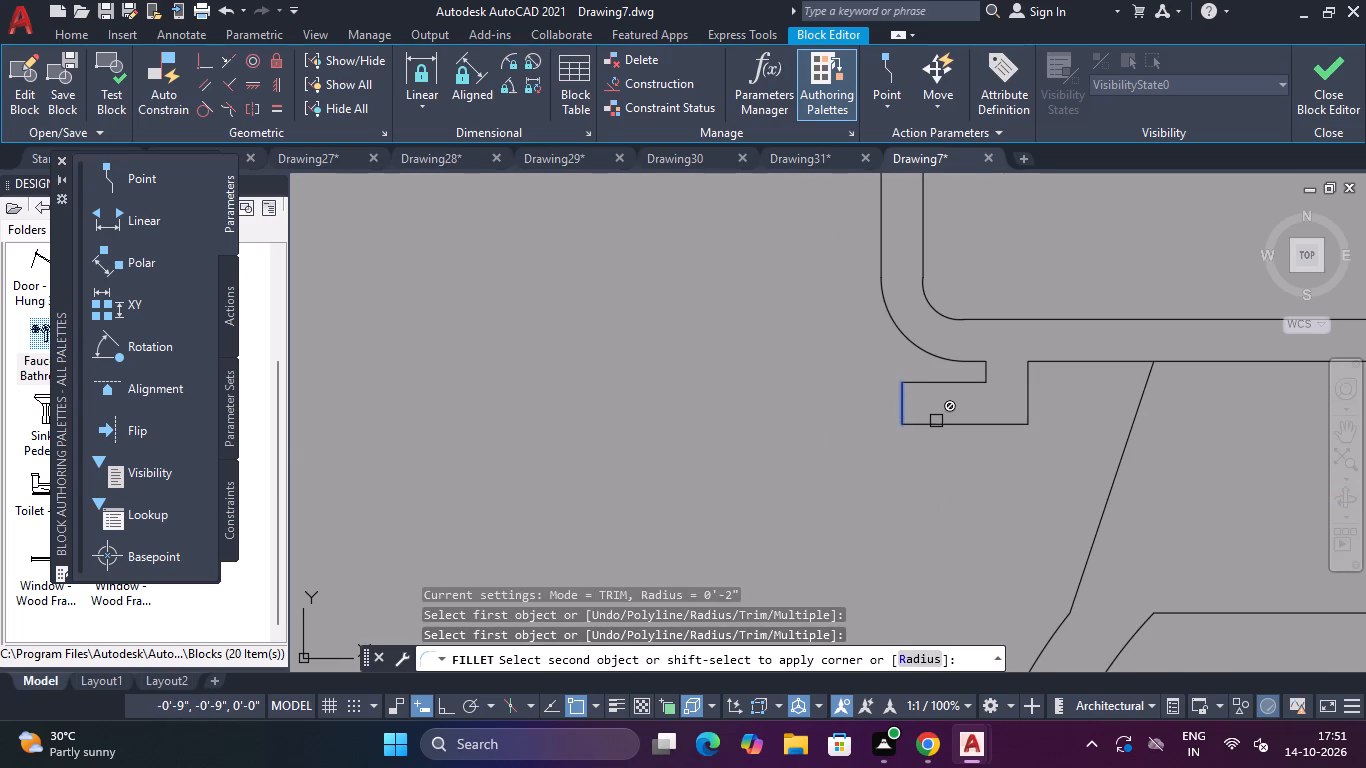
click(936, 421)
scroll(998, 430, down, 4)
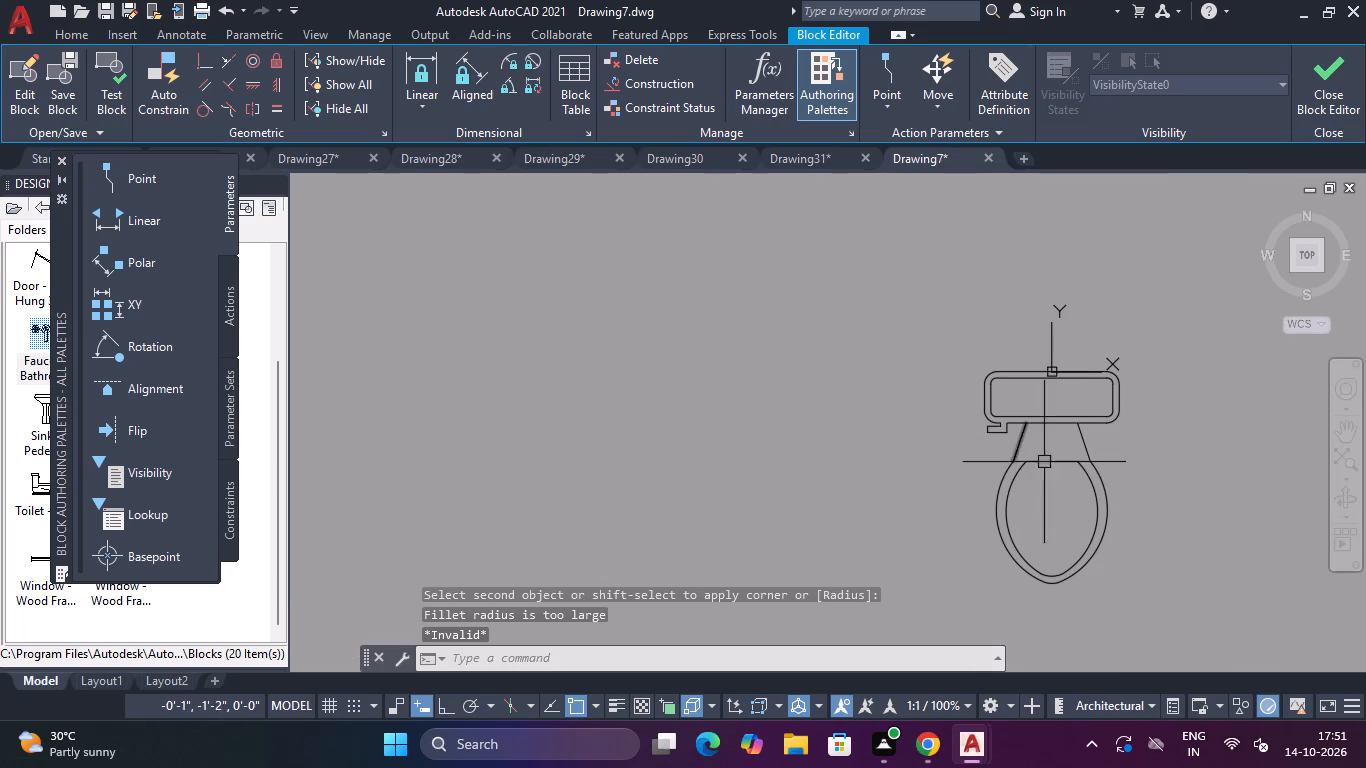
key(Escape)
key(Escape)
Close the block editor, saving the changes to the Toilet - top block.
click(1330, 77)
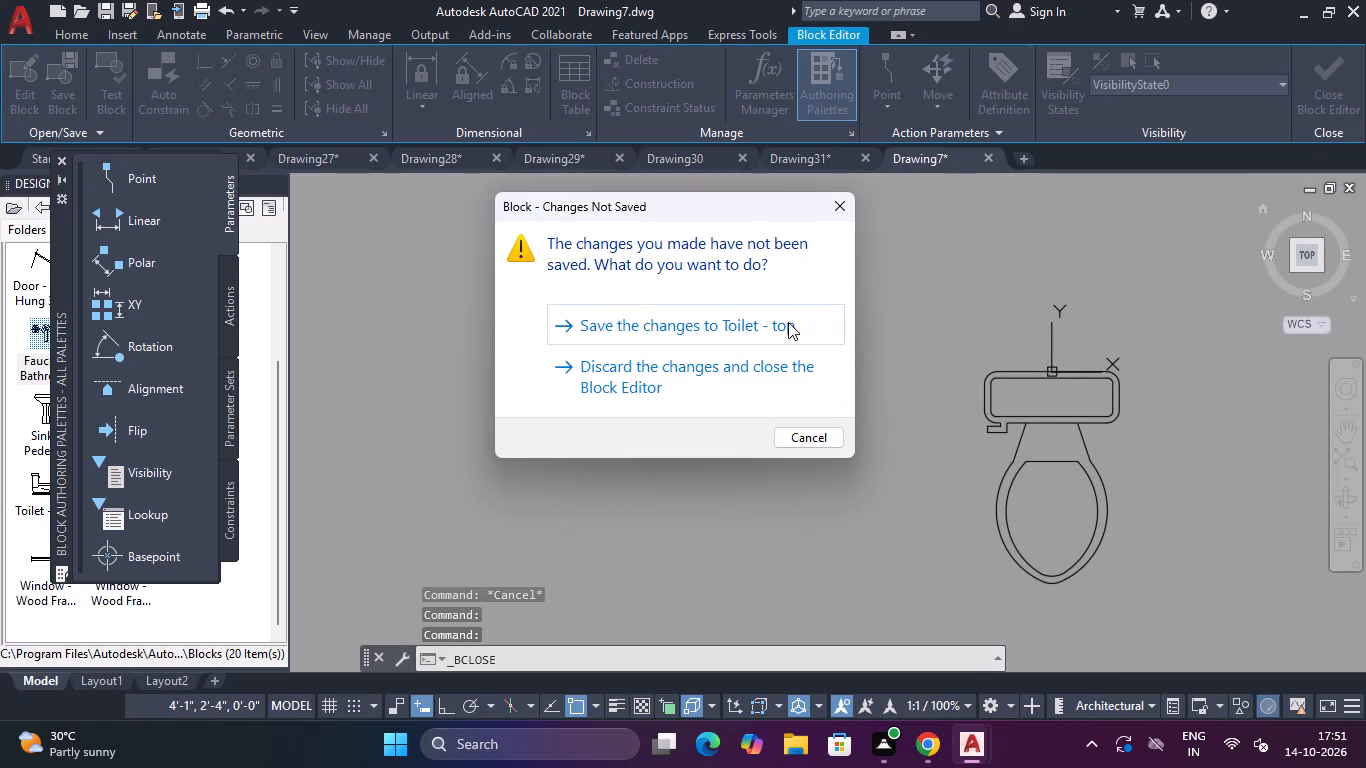
click(788, 322)
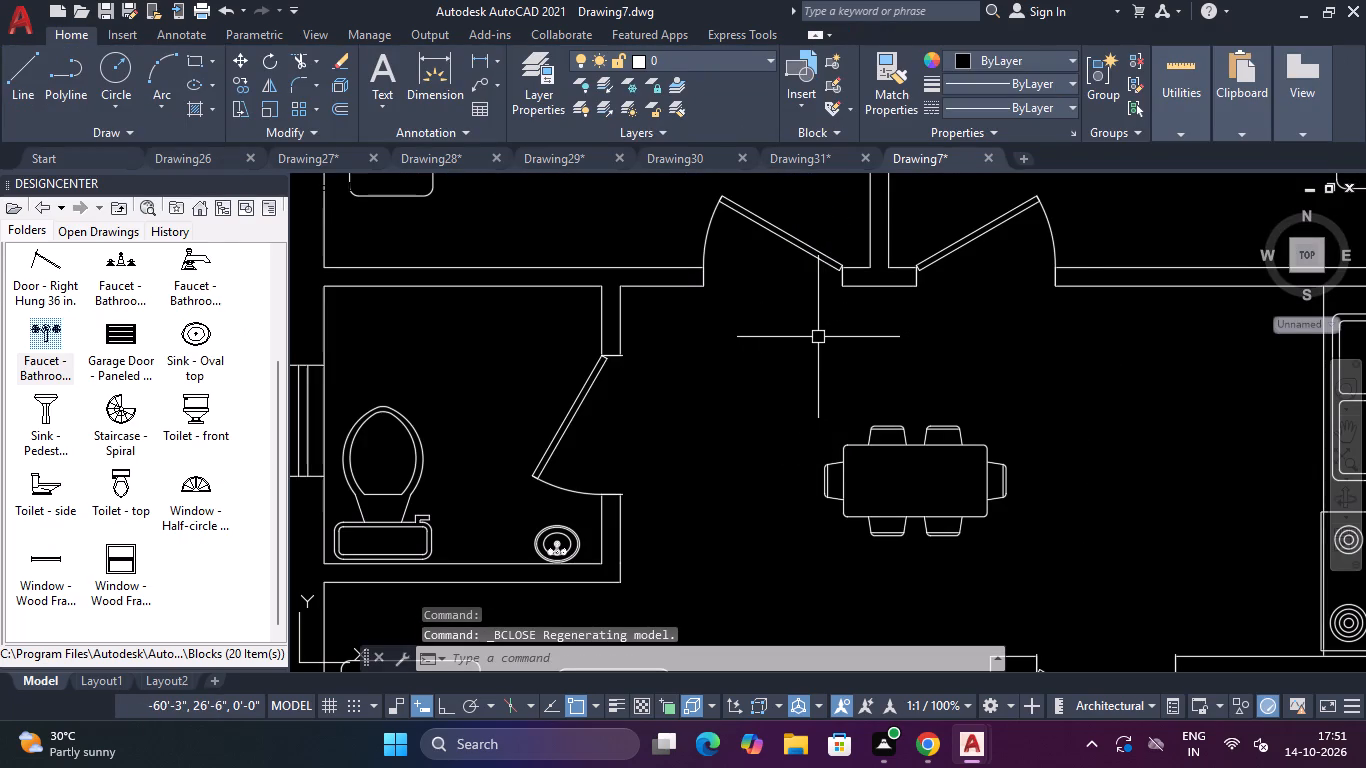
Delete the main entrance door from the living room's bottom exterior wall.
scroll(718, 404, down, 3)
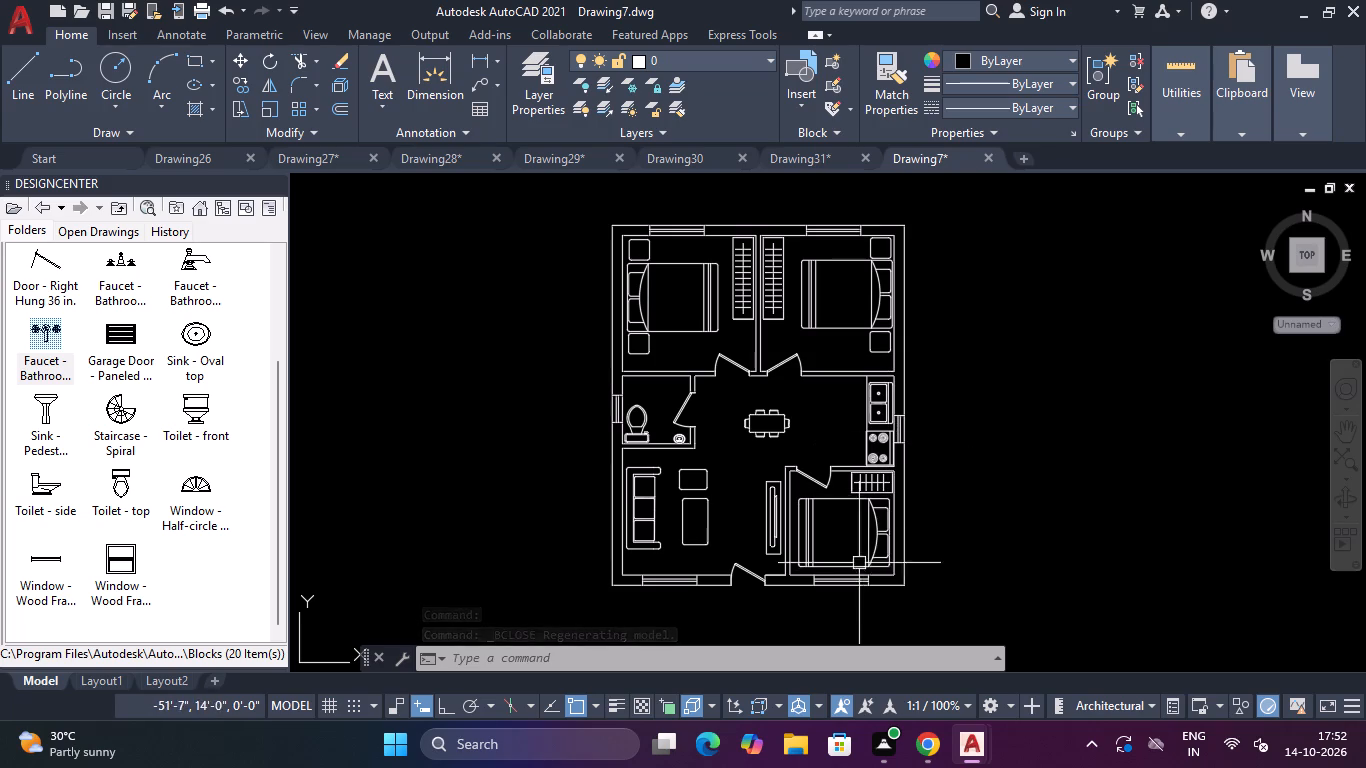
scroll(742, 586, up, 3)
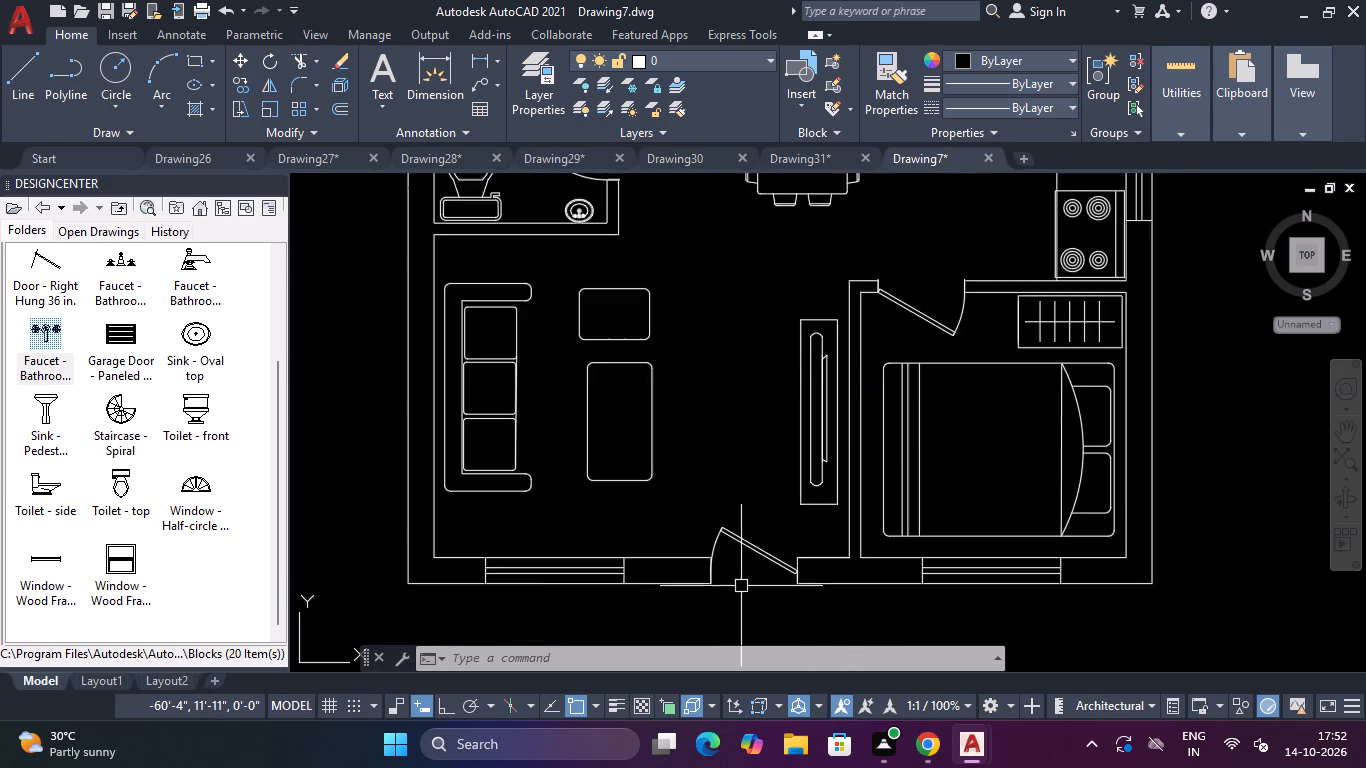
scroll(741, 586, up, 3)
drag(949, 286, 913, 357)
click(820, 465)
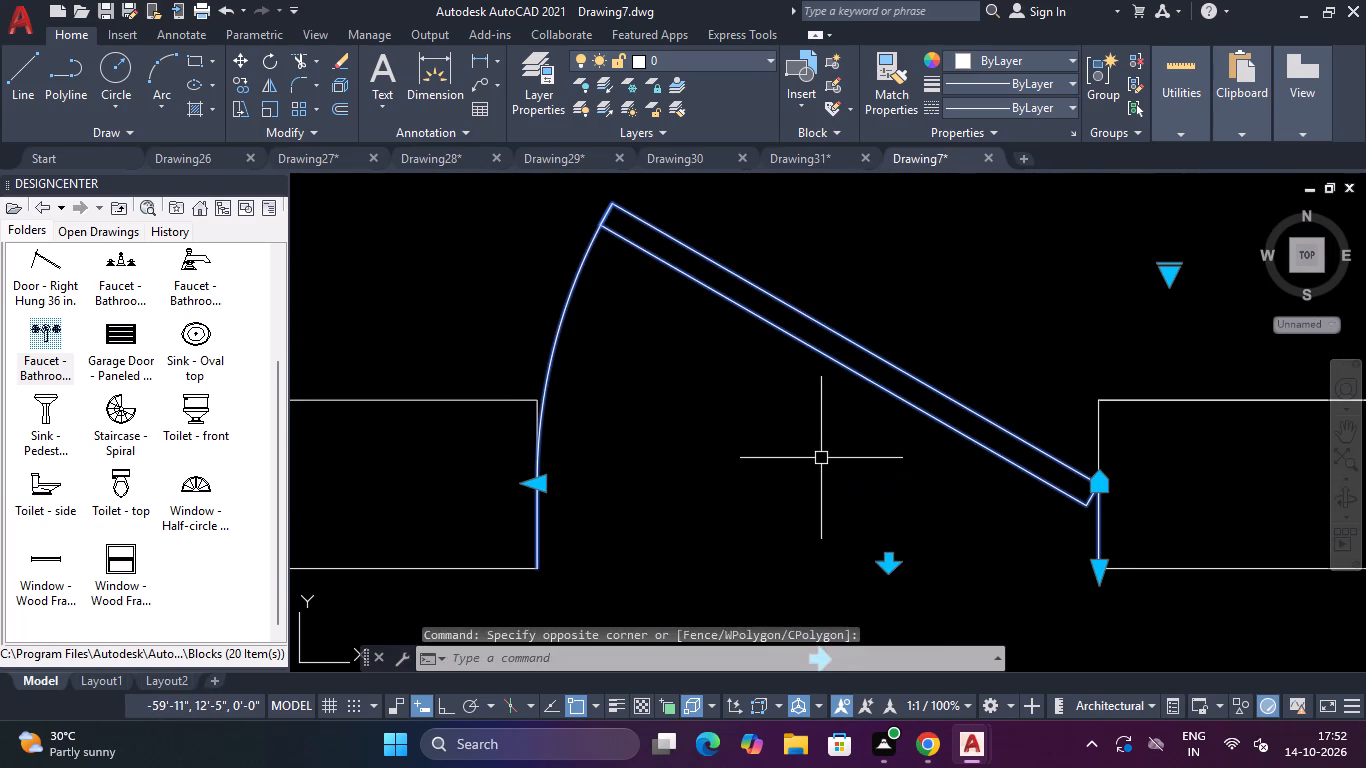
key(Delete)
scroll(921, 405, down, 4)
key(Escape)
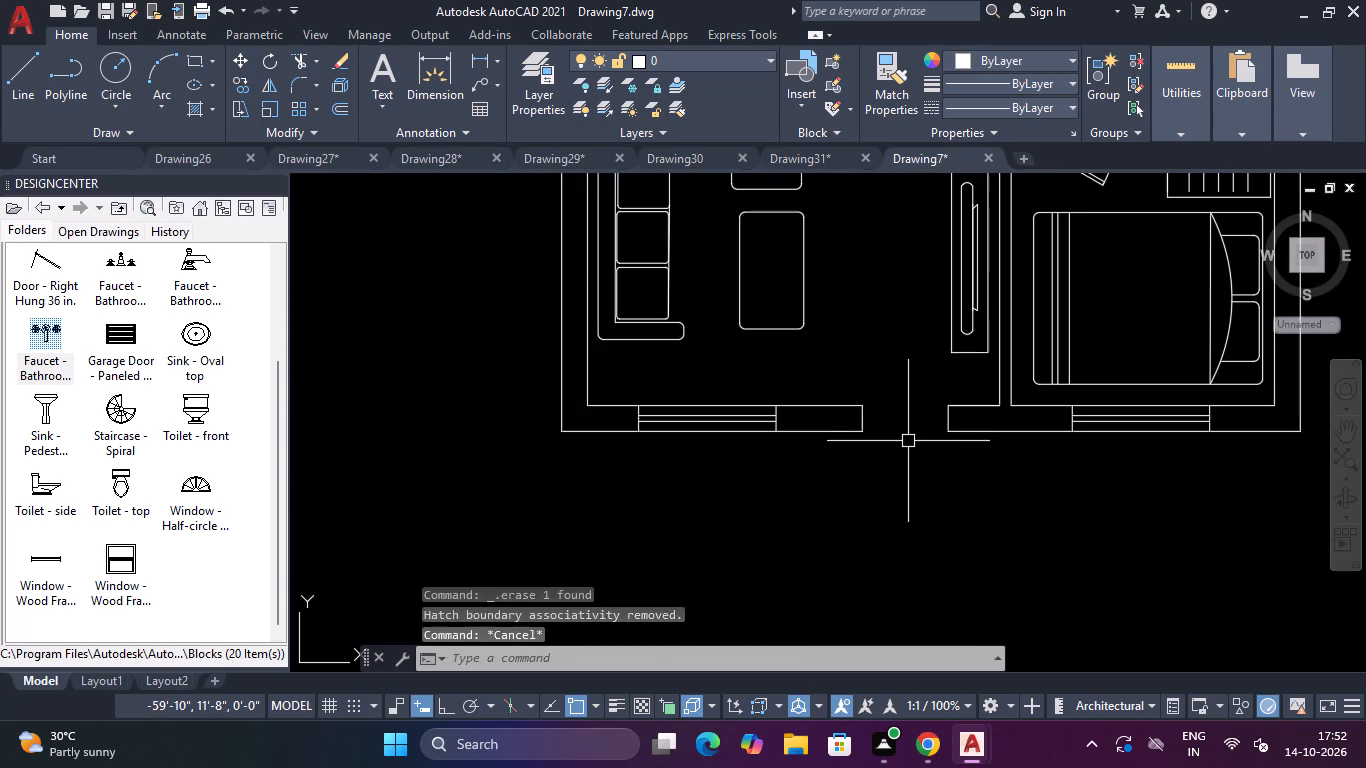
Offset the entrance opening's left jamb line 6" into the wall, toward the living room window.
text(O)
key(space)
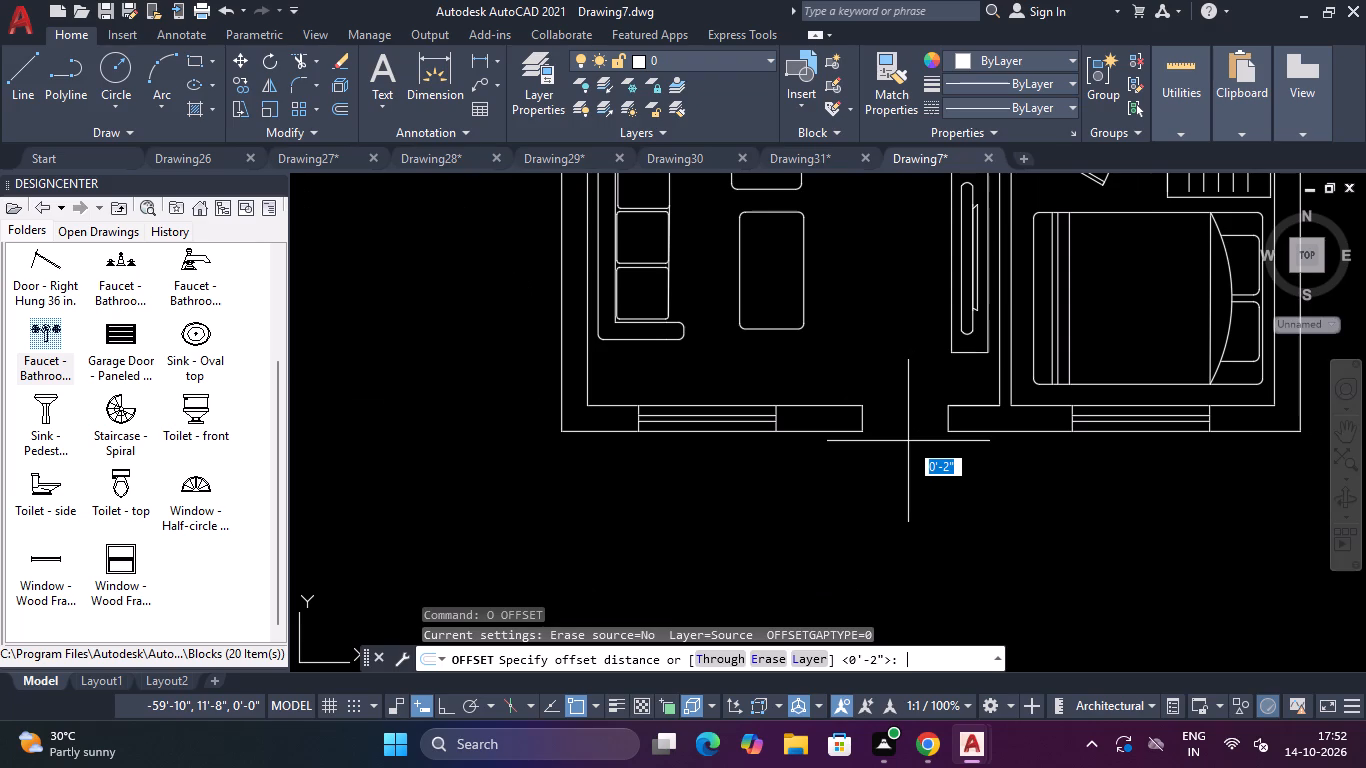
key(6)
key(shift+quotedbl)
key(Return)
scroll(860, 416, up, 3)
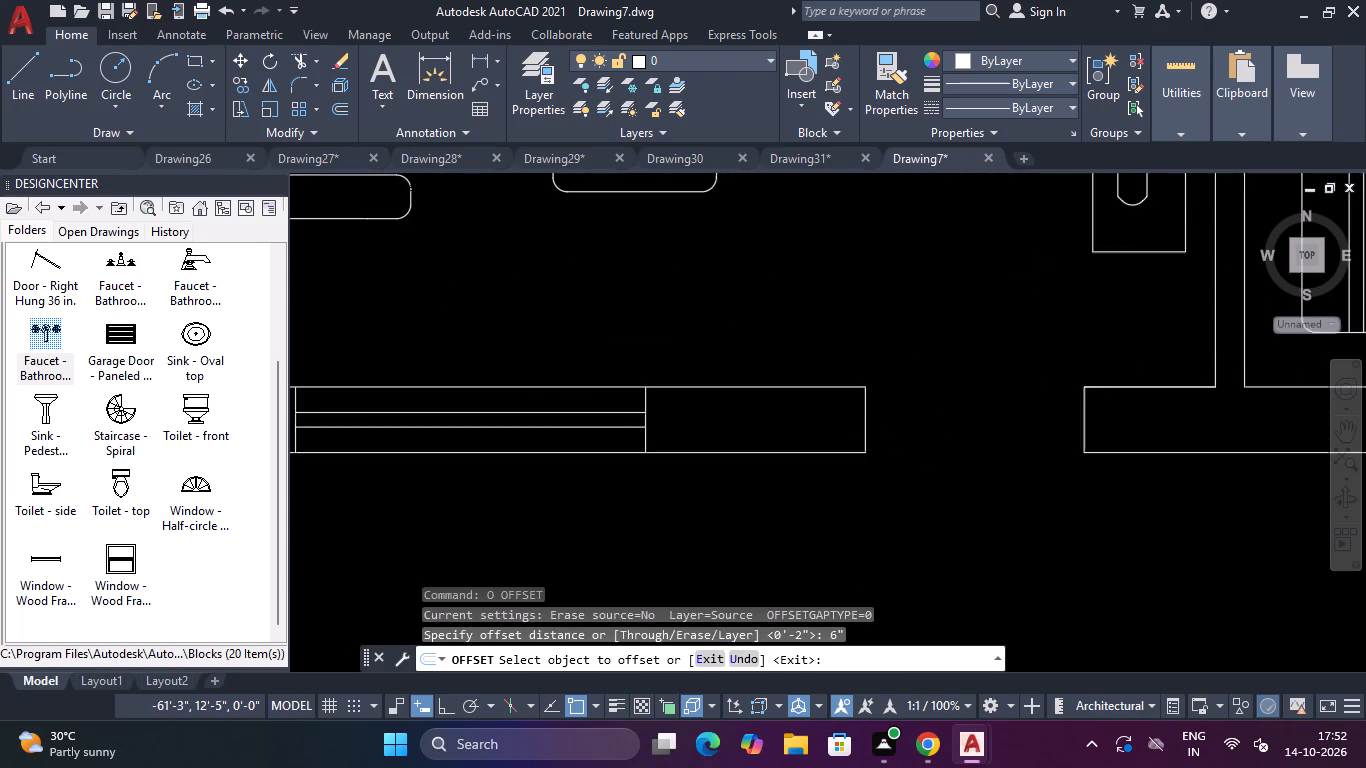
click(873, 410)
click(810, 427)
key(Escape)
key(Escape)
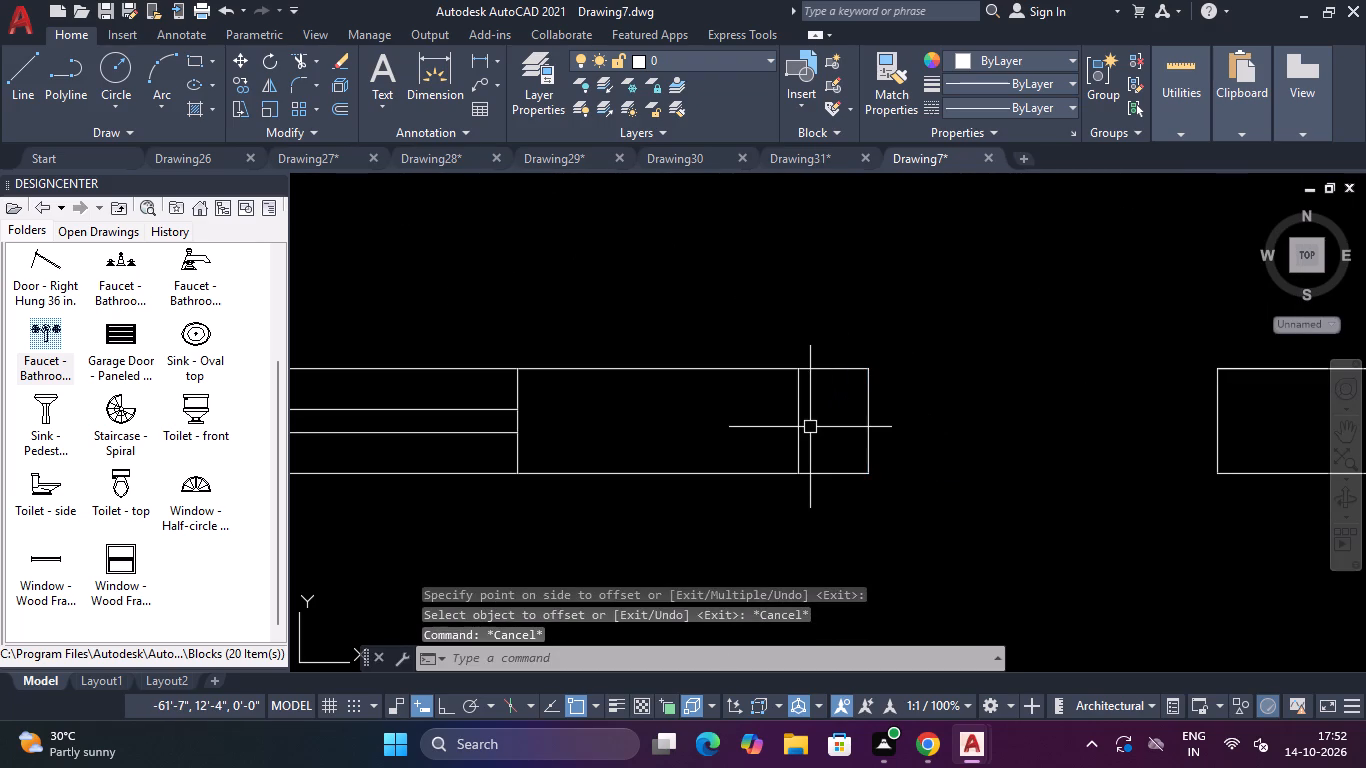
Trim both wall lines back to the offset jamb line and remove the old jamb line to widen the entrance opening.
text(TR)
key(space)
click(850, 344)
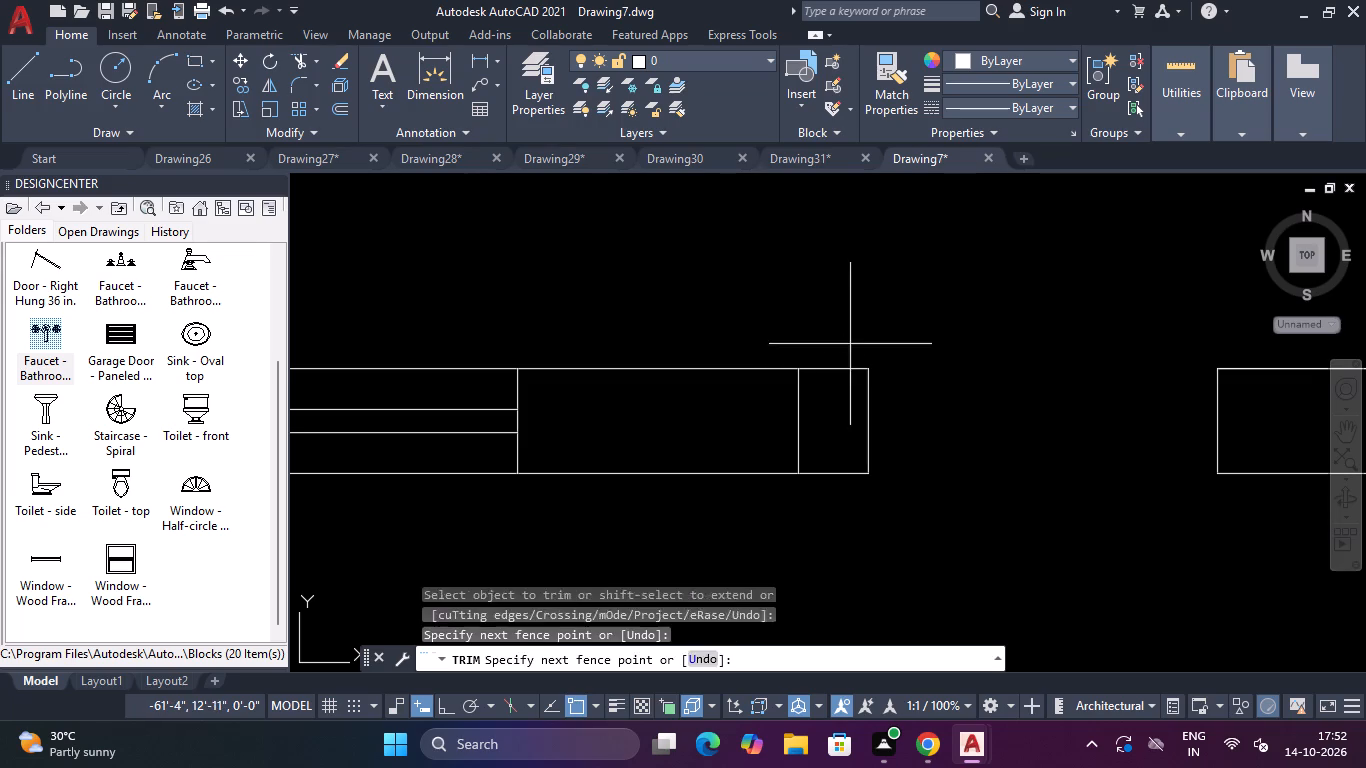
double_click(846, 398)
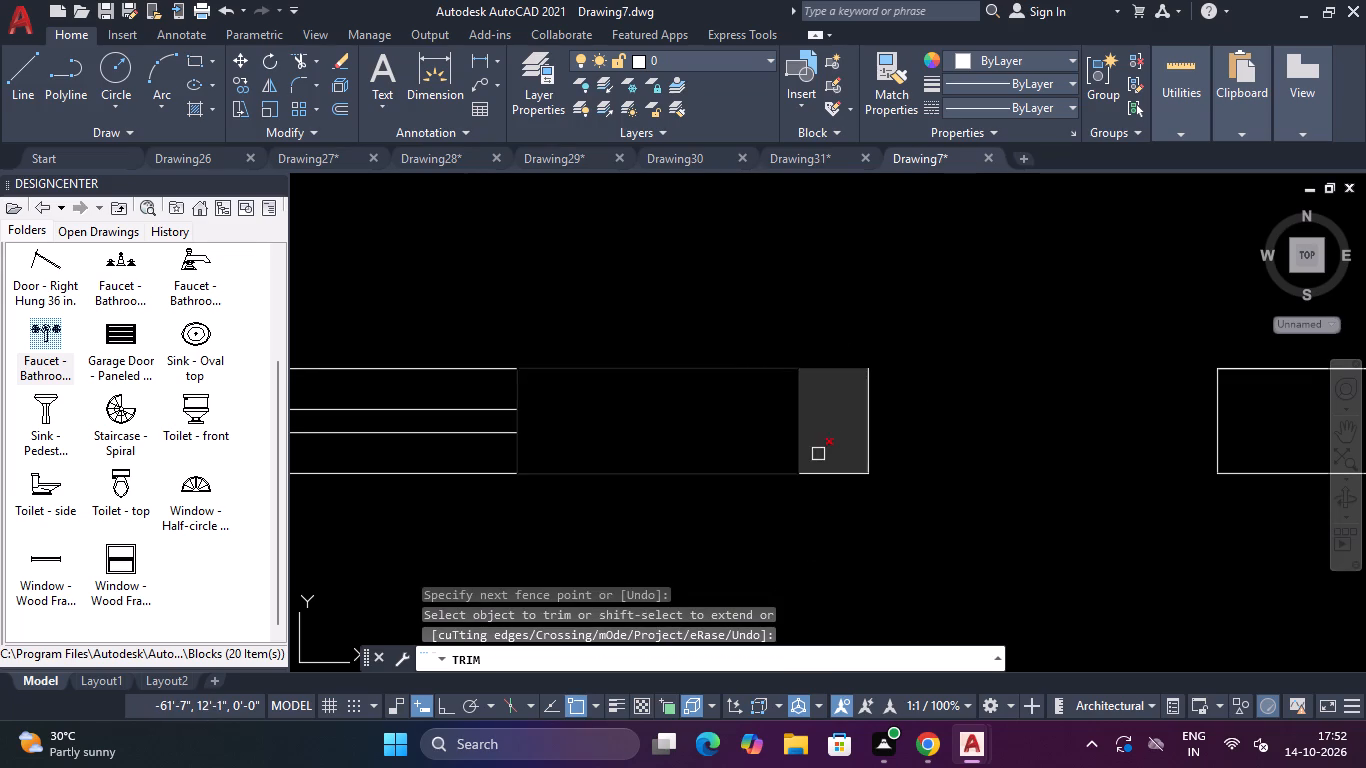
click(836, 482)
click(835, 455)
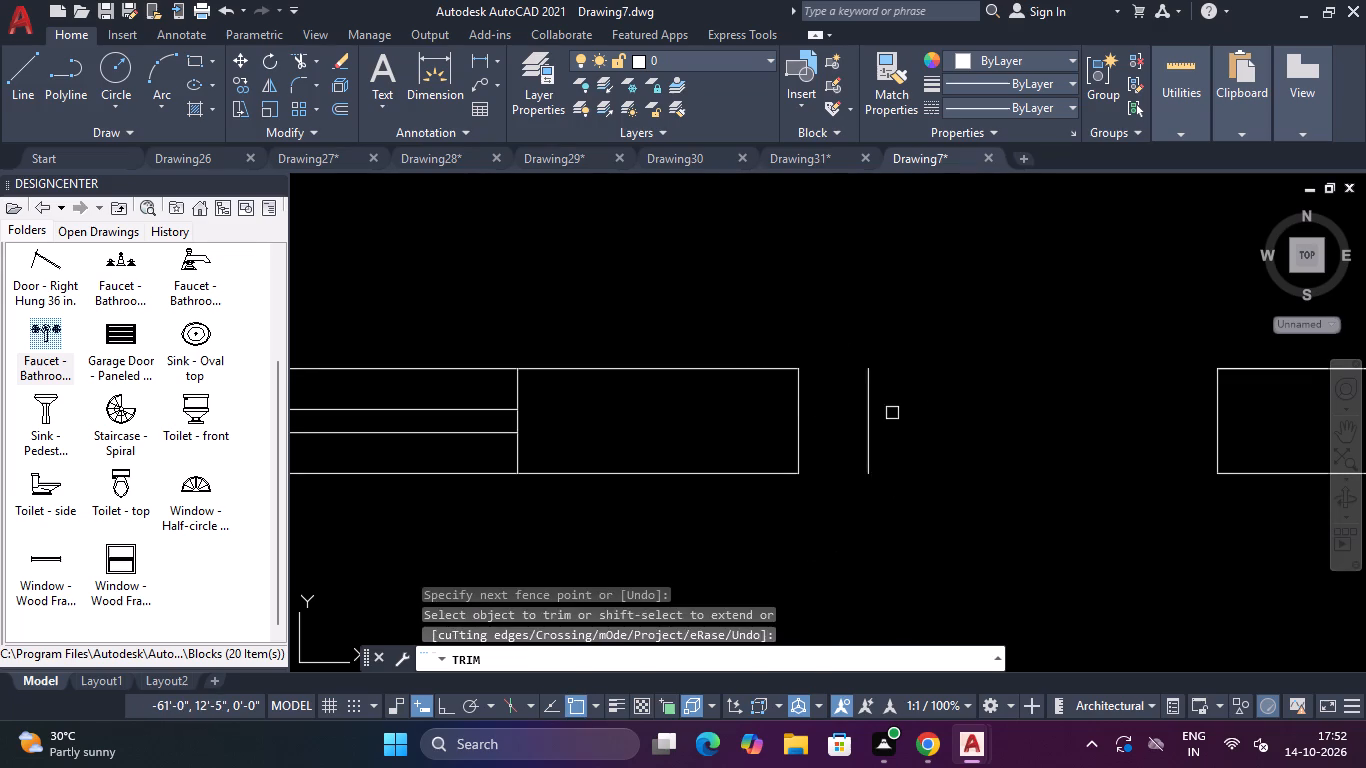
click(893, 412)
click(859, 426)
click(853, 408)
double_click(852, 429)
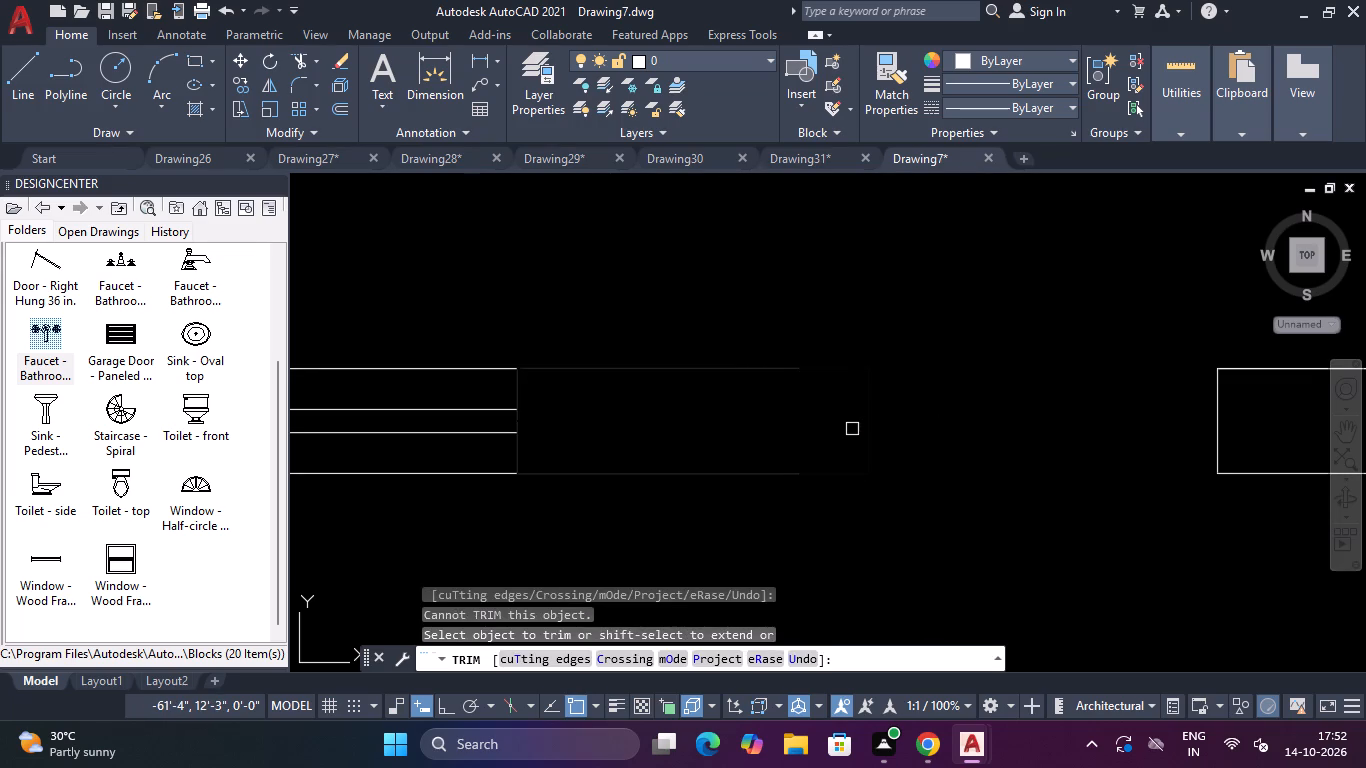
drag(873, 346, 866, 374)
click(846, 449)
click(887, 373)
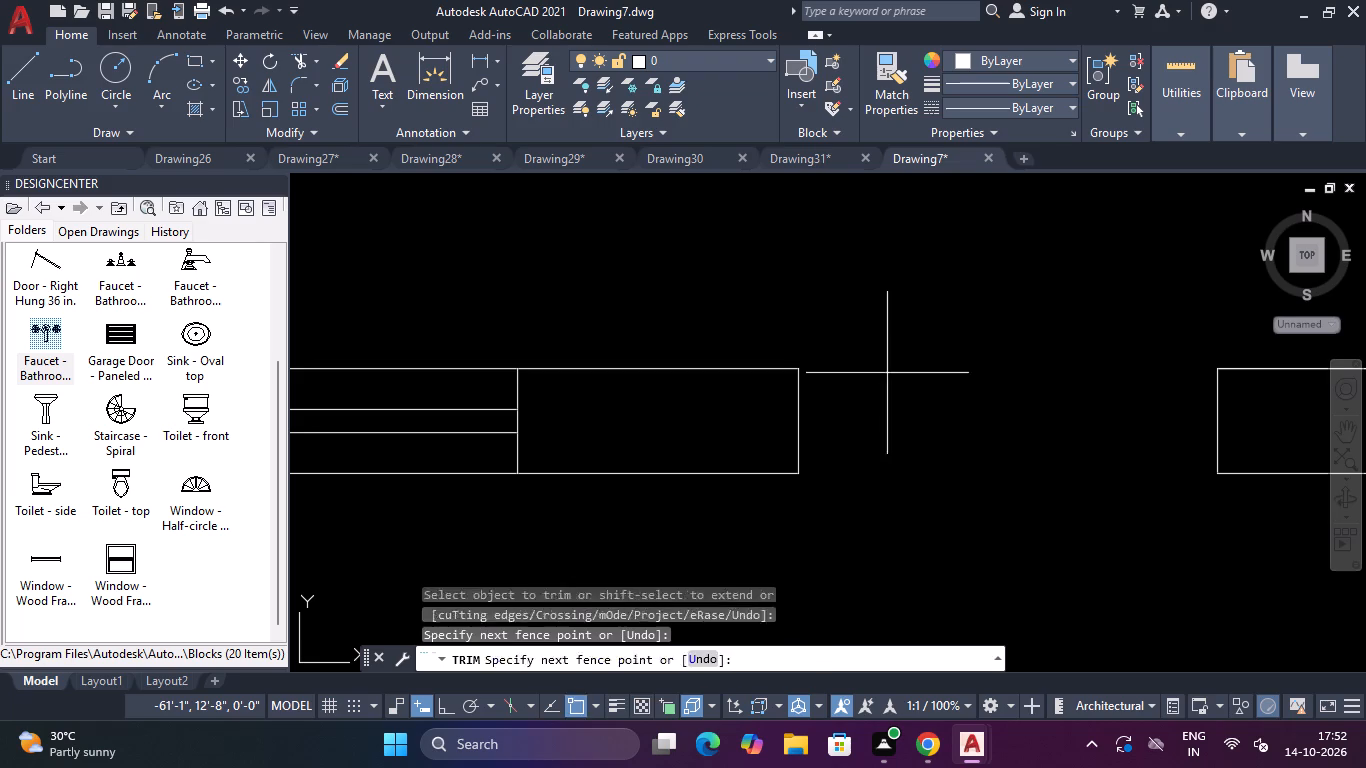
click(848, 430)
scroll(848, 430, down, 3)
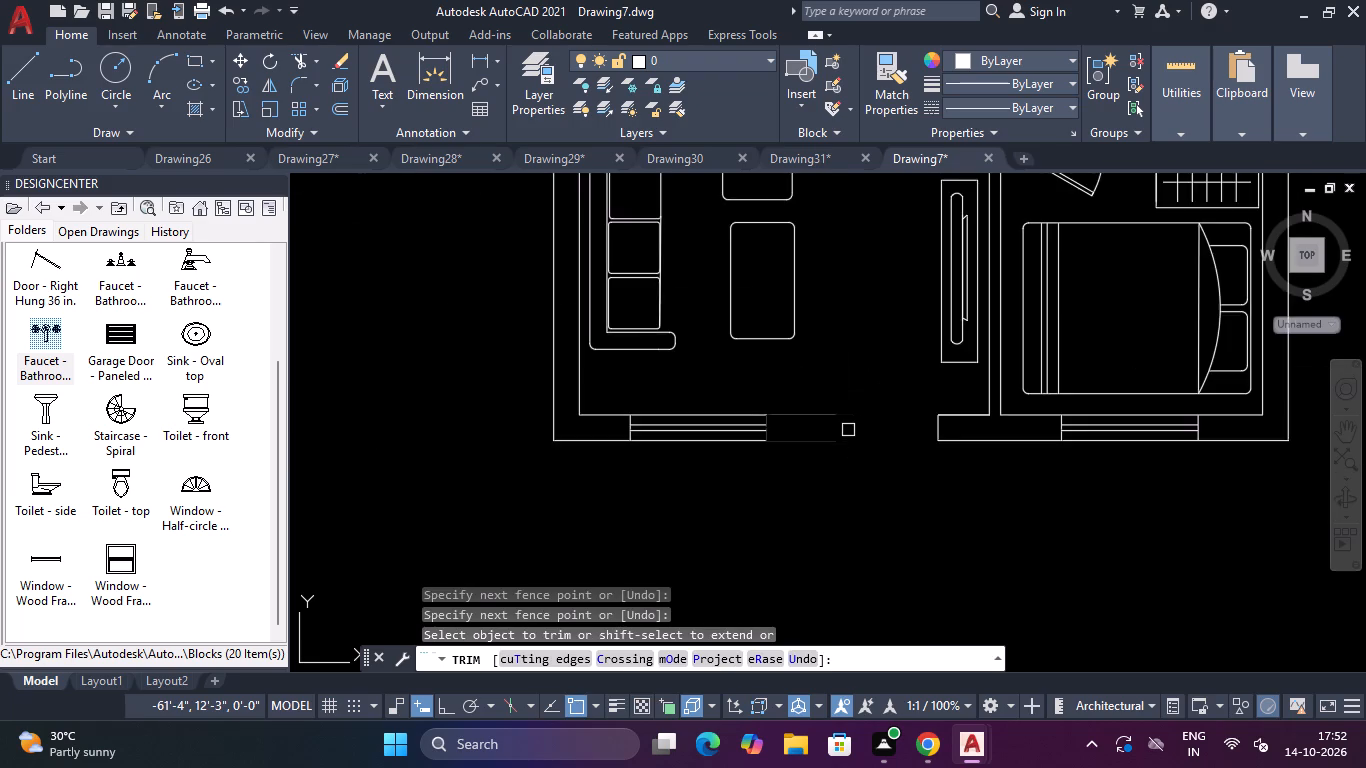
scroll(848, 430, up, 2)
key(Escape)
key(Escape)
Insert a Door - Imperial block in the empty space to the left of the floor plan.
scroll(871, 551, down, 4)
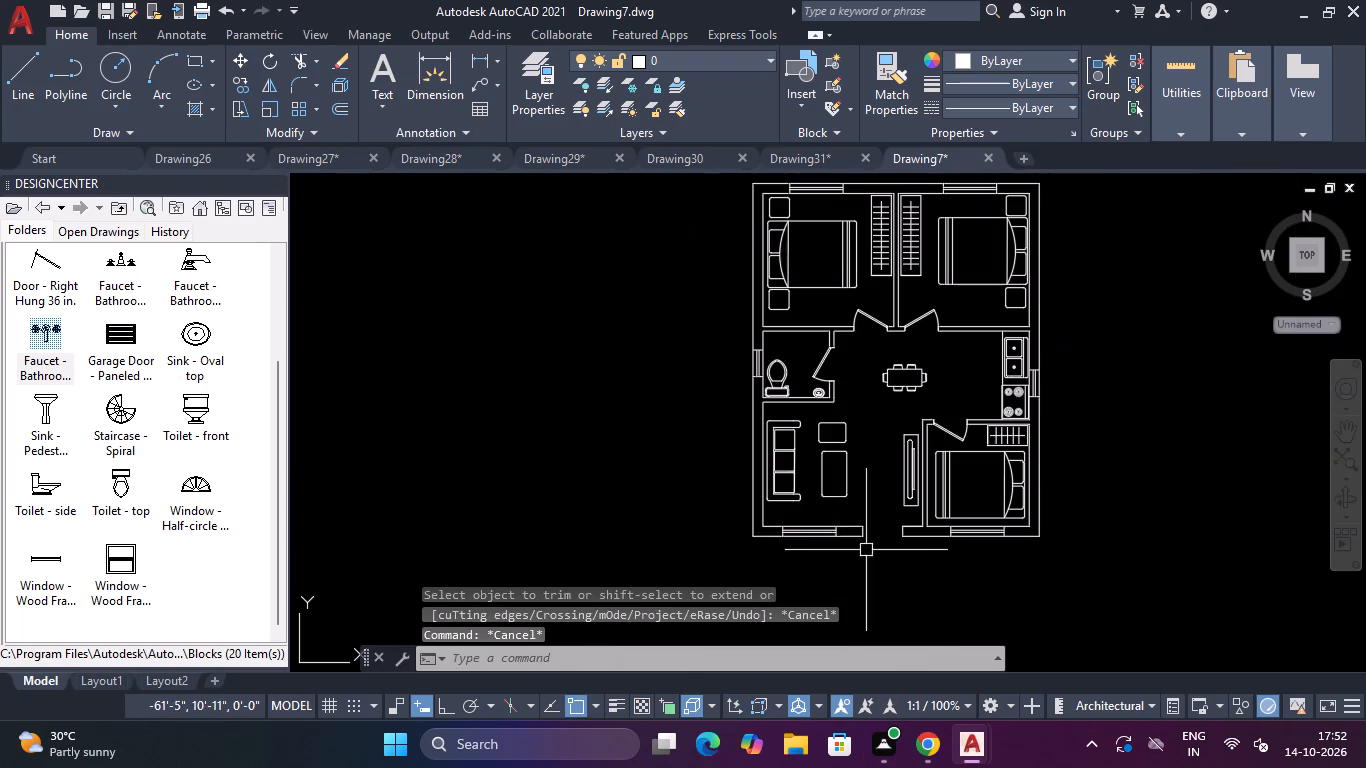
scroll(716, 456, down, 2)
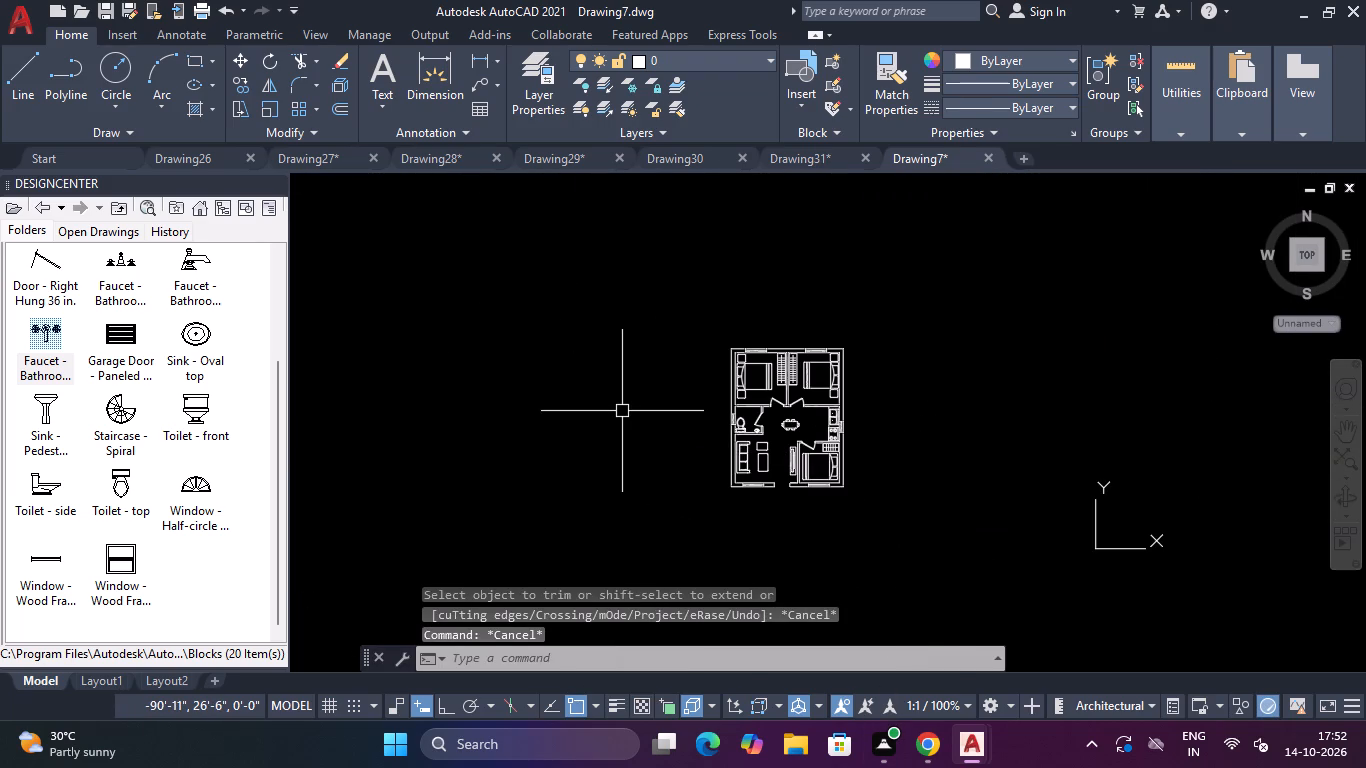
key(ctrl+3)
click(871, 220)
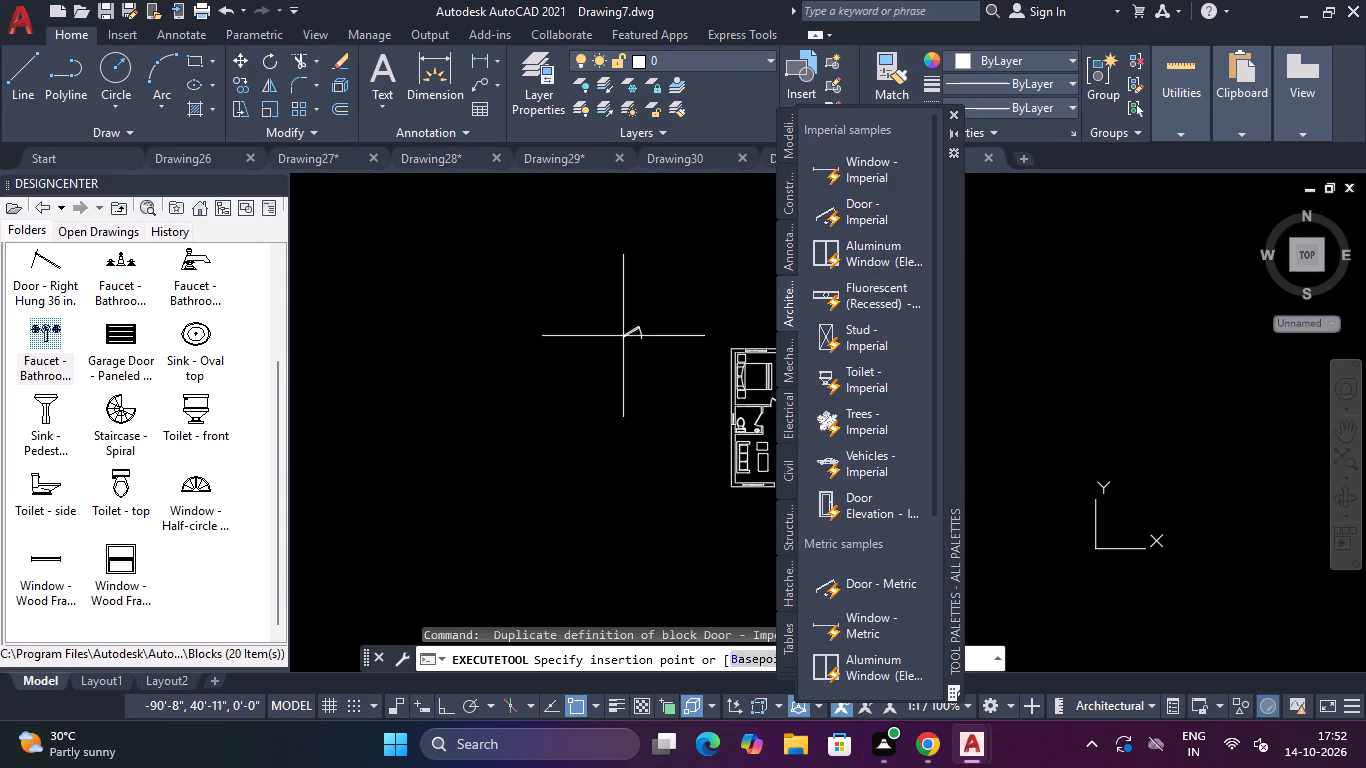
click(615, 338)
key(Escape)
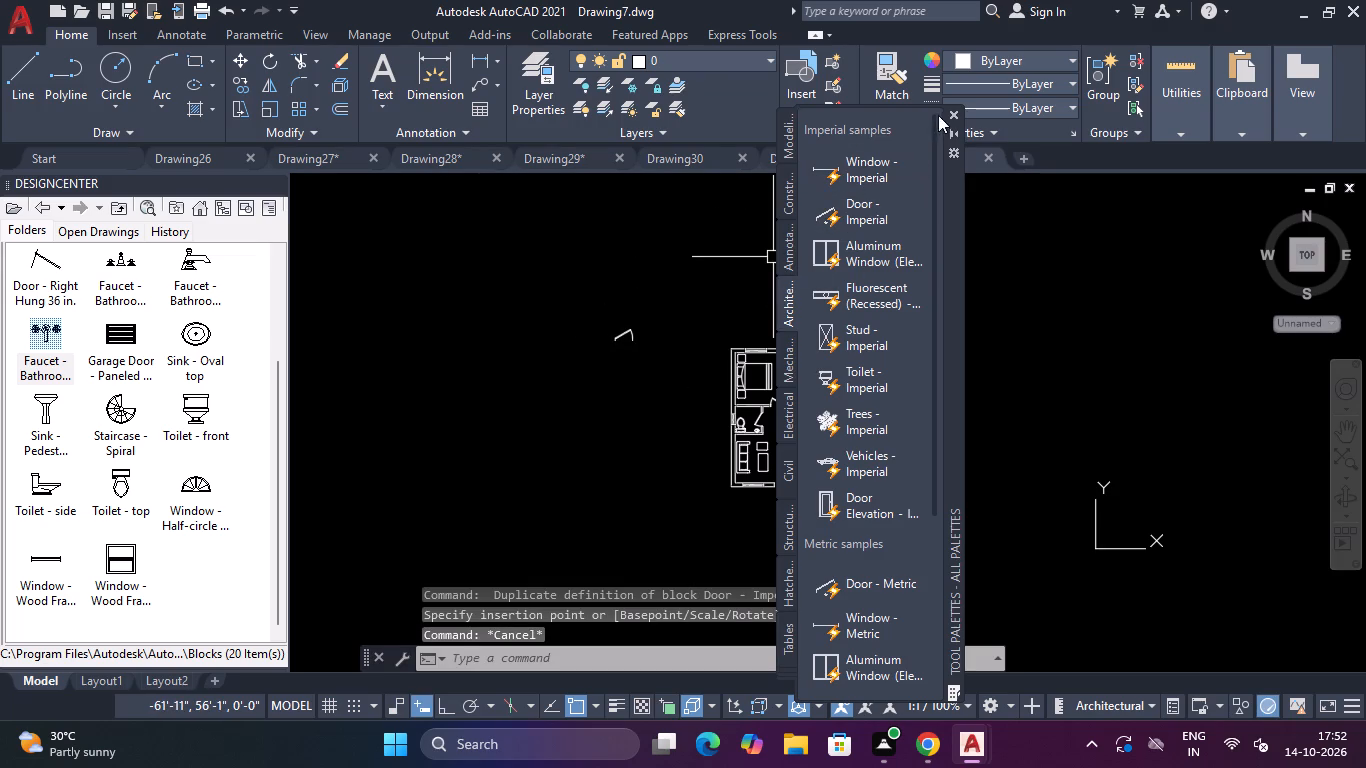
click(951, 114)
Draw a 3' nearly horizontal line just below the inserted door.
scroll(619, 346, up, 4)
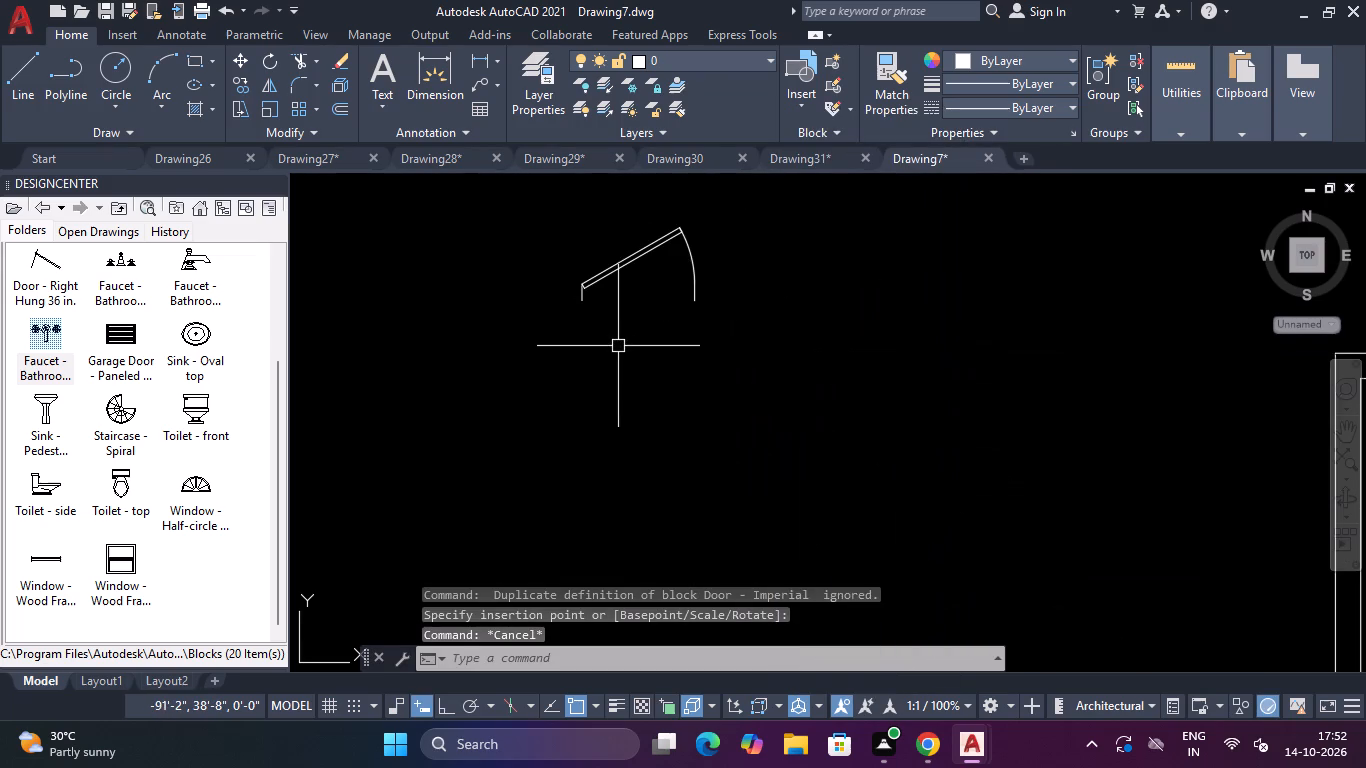
text(L)
key(space)
drag(698, 318, 688, 318)
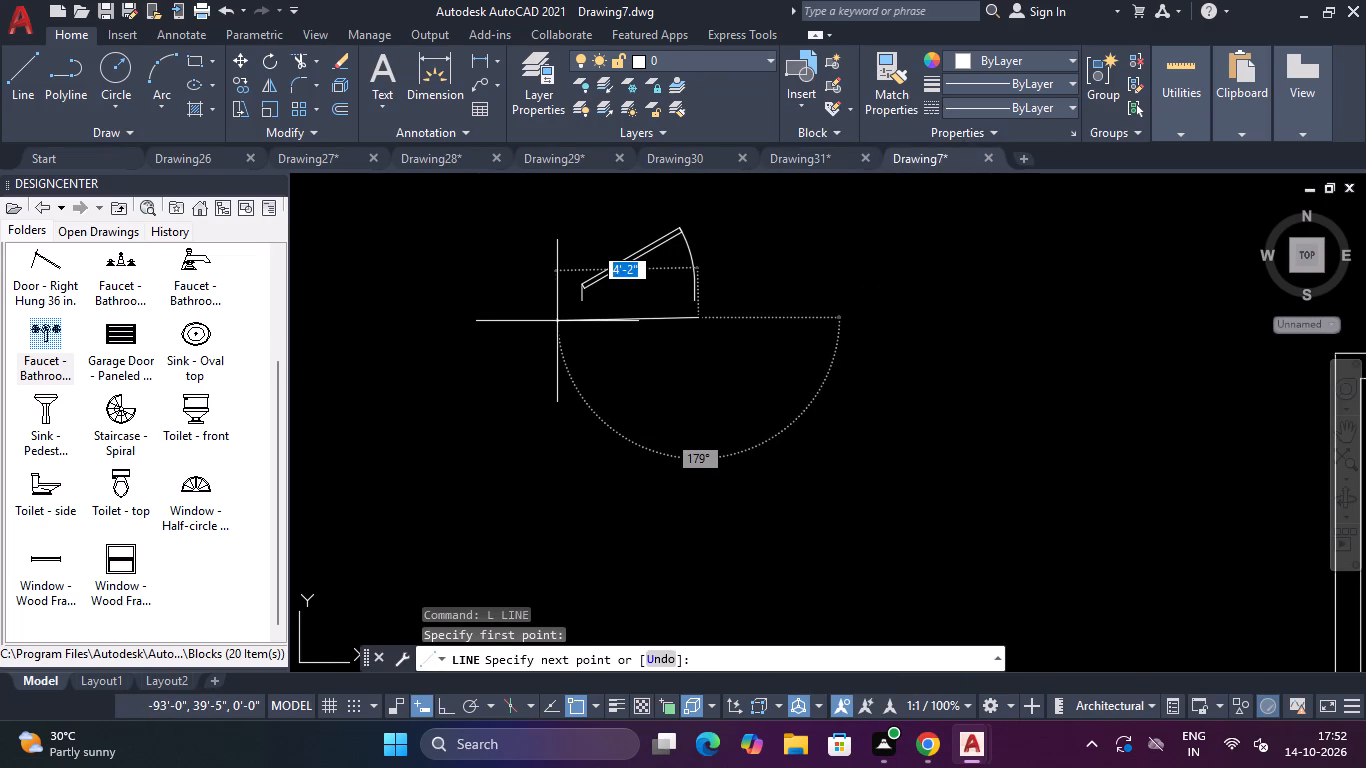
text(3')
key(Return)
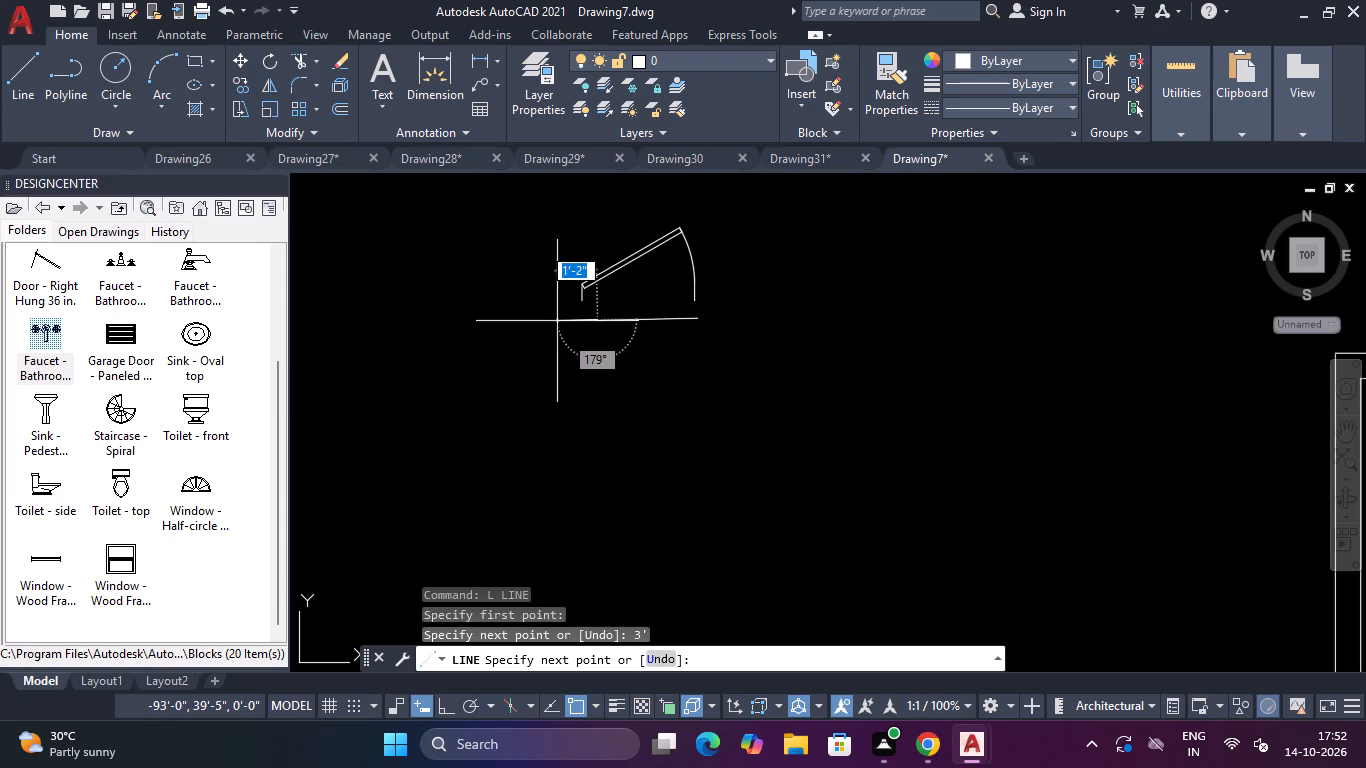
key(Escape)
Scale the inserted door by reference, from its full opening width to the length of the 3' line below it.
scroll(736, 221, up, 2)
click(709, 244)
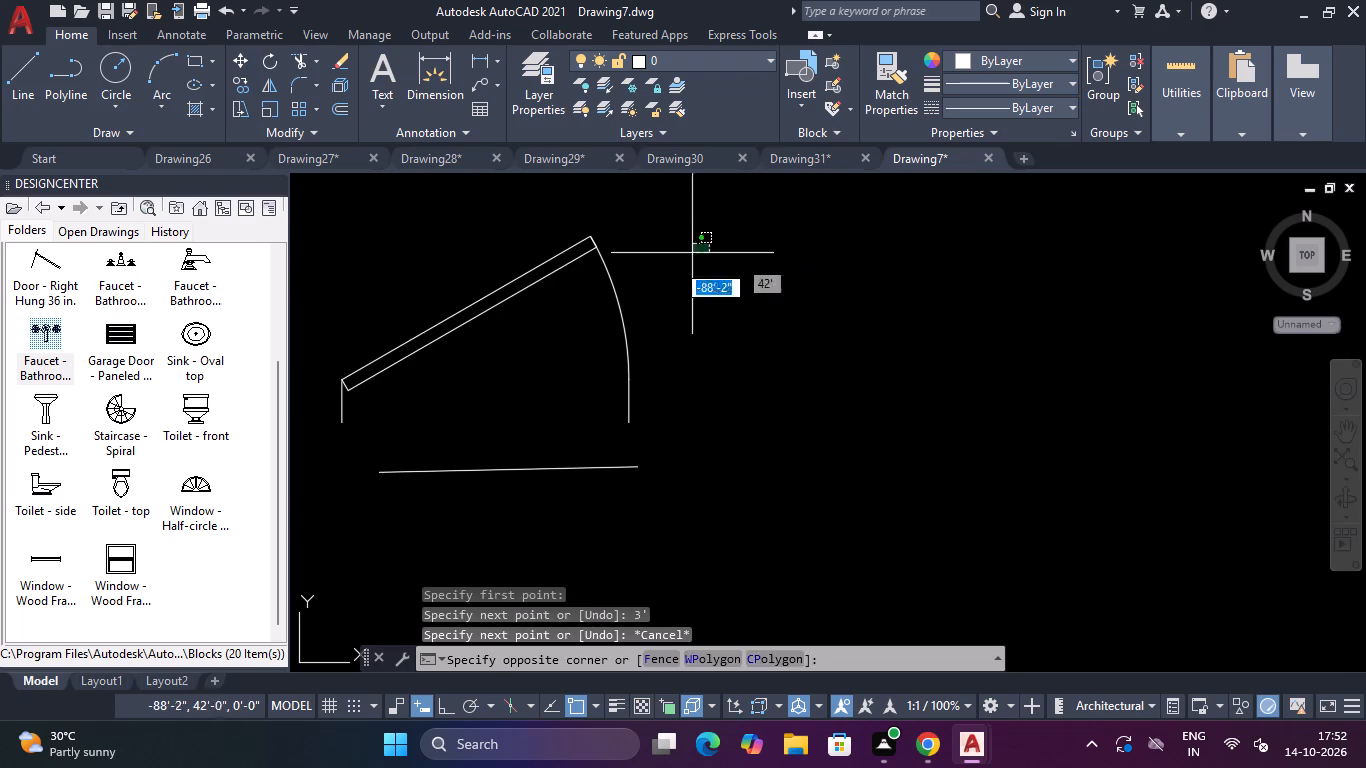
click(581, 323)
text(SC)
key(space)
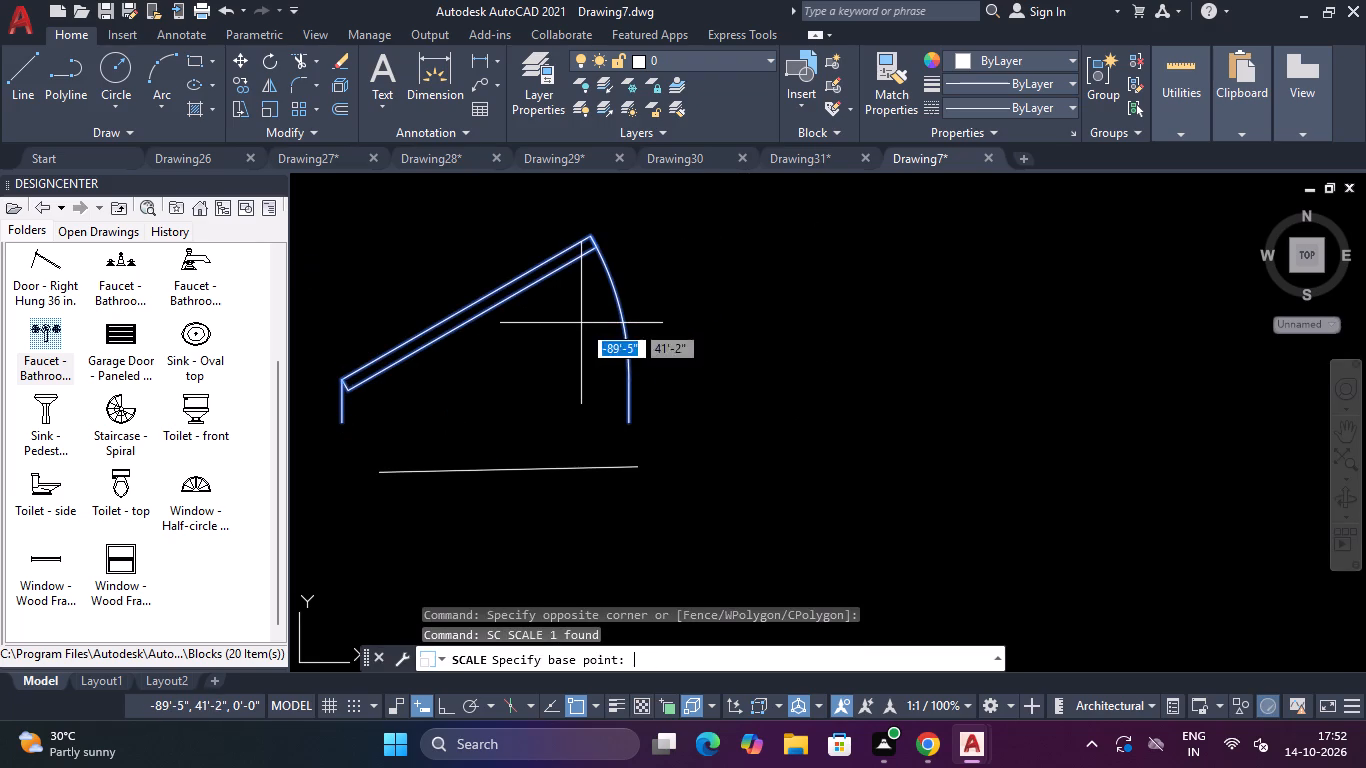
scroll(489, 379, down, 2)
scroll(466, 402, up, 1)
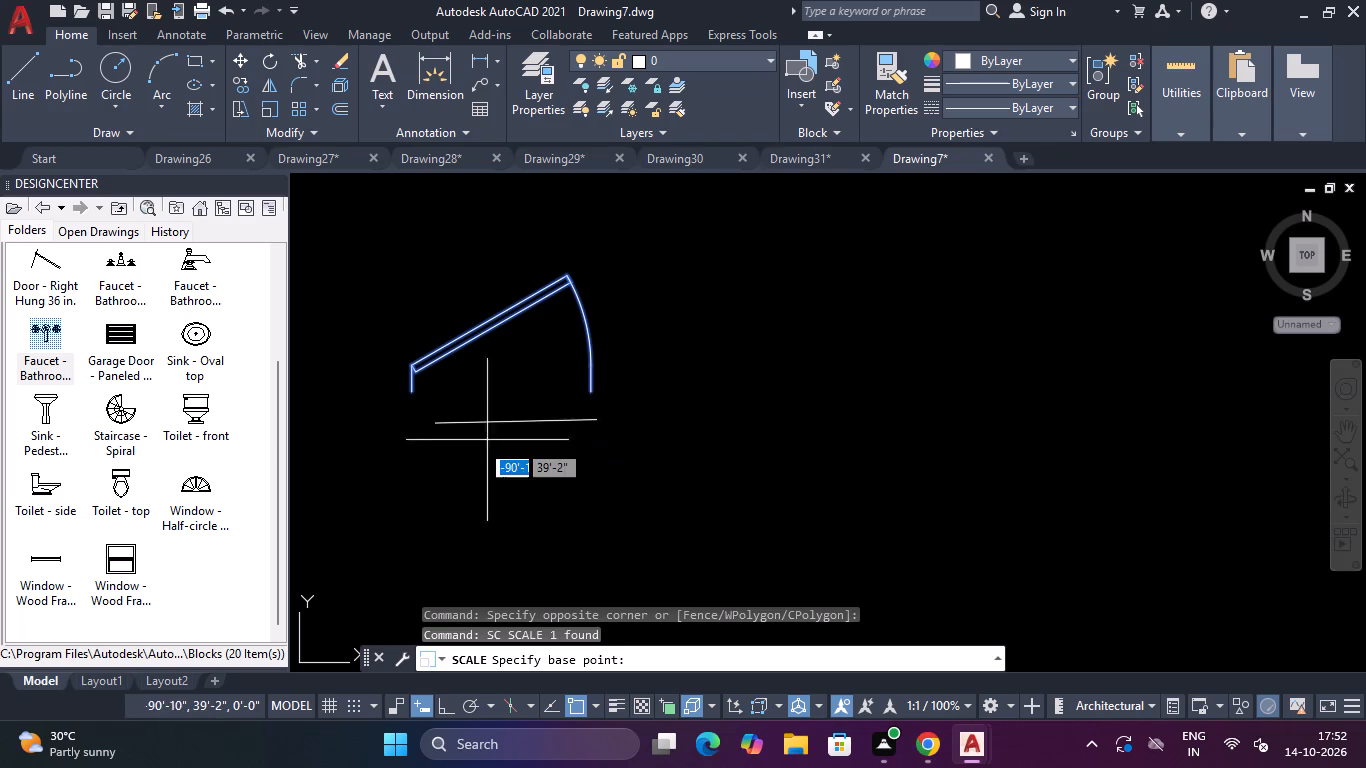
click(440, 419)
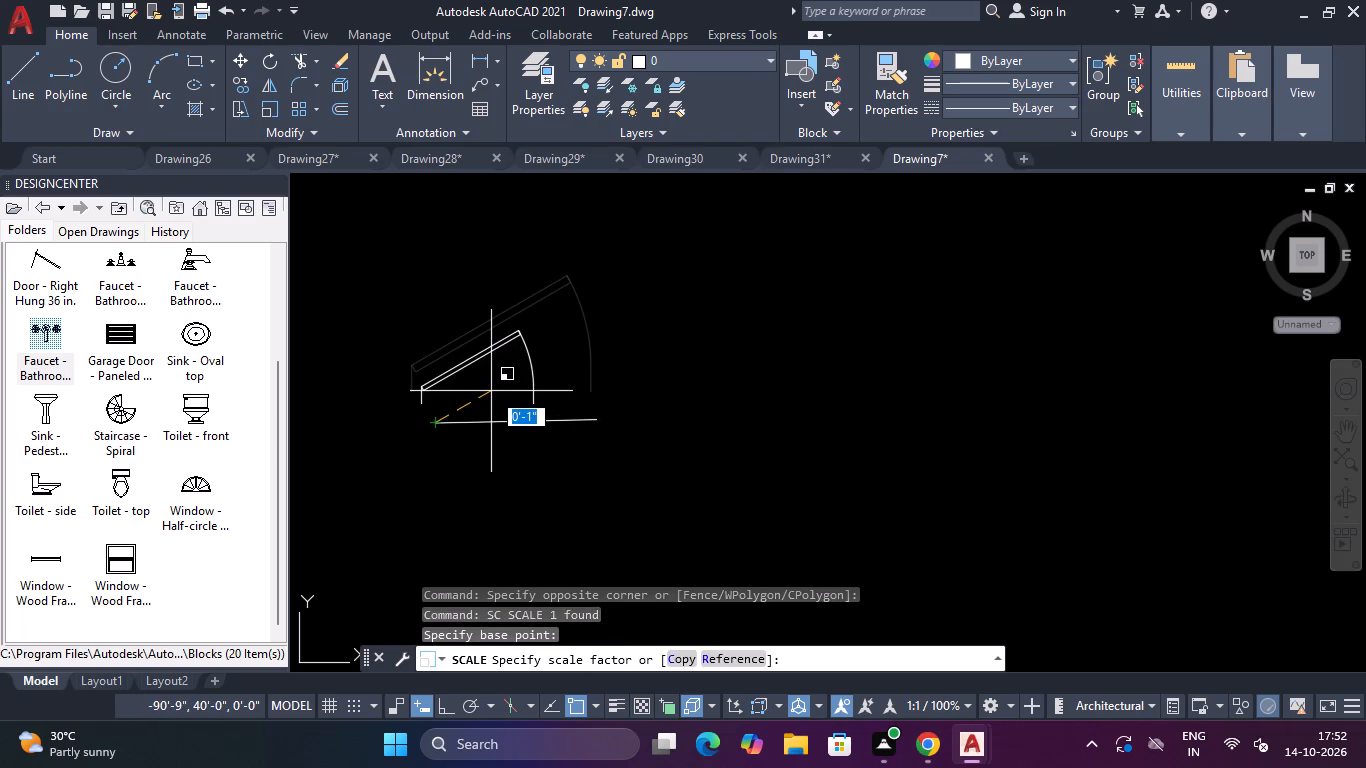
text(R)
key(space)
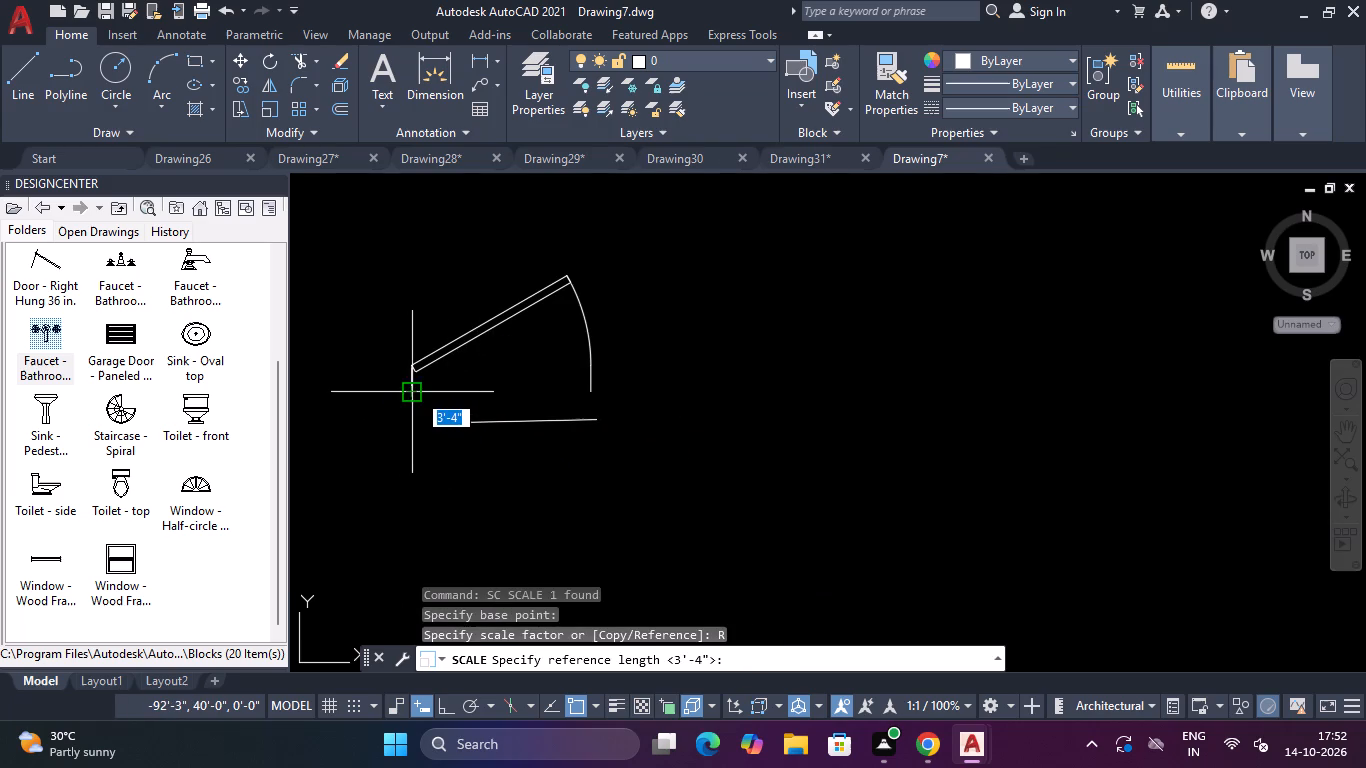
click(416, 392)
click(597, 391)
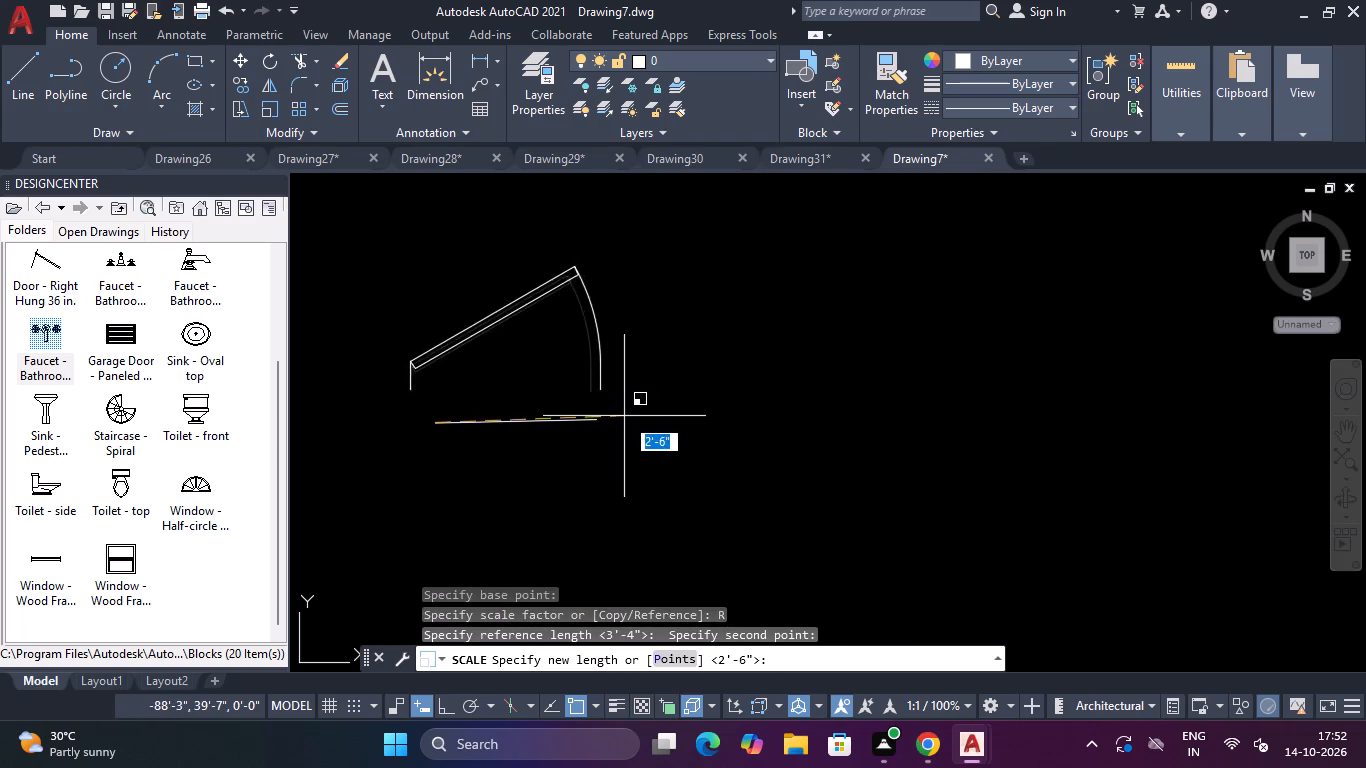
click(598, 421)
Move the scaled door from its lower-left corner onto the outer corner of the entrance opening's left jamb.
scroll(598, 421, down, 2)
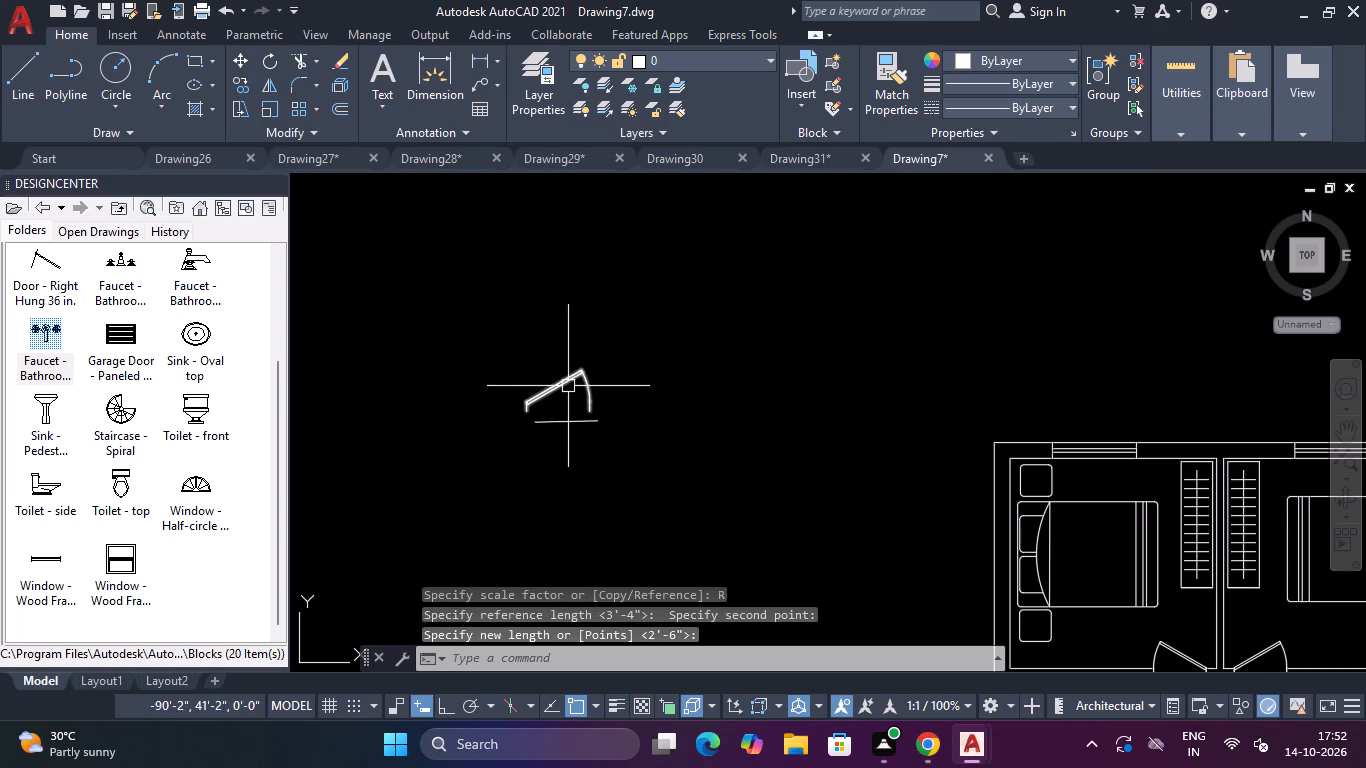
scroll(568, 386, up, 1)
drag(645, 318, 626, 341)
click(590, 389)
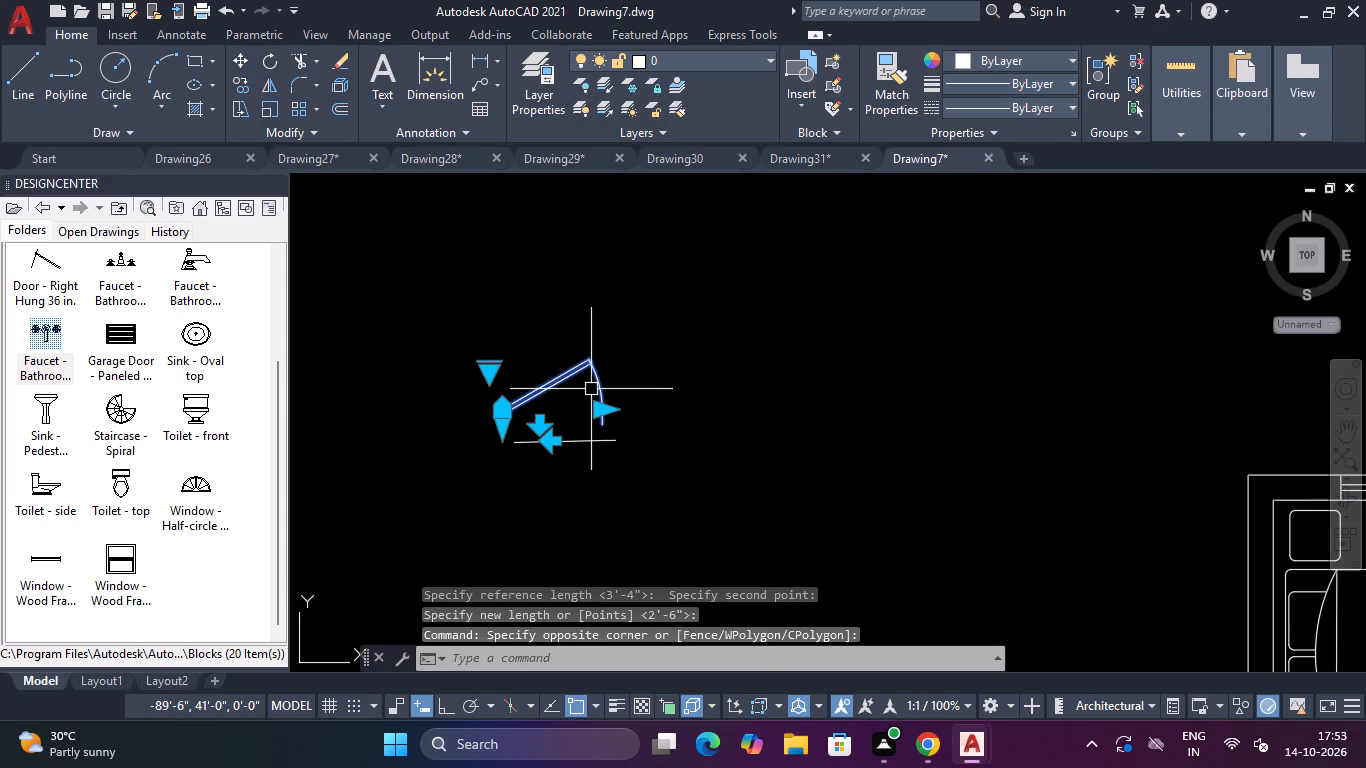
text(M)
key(space)
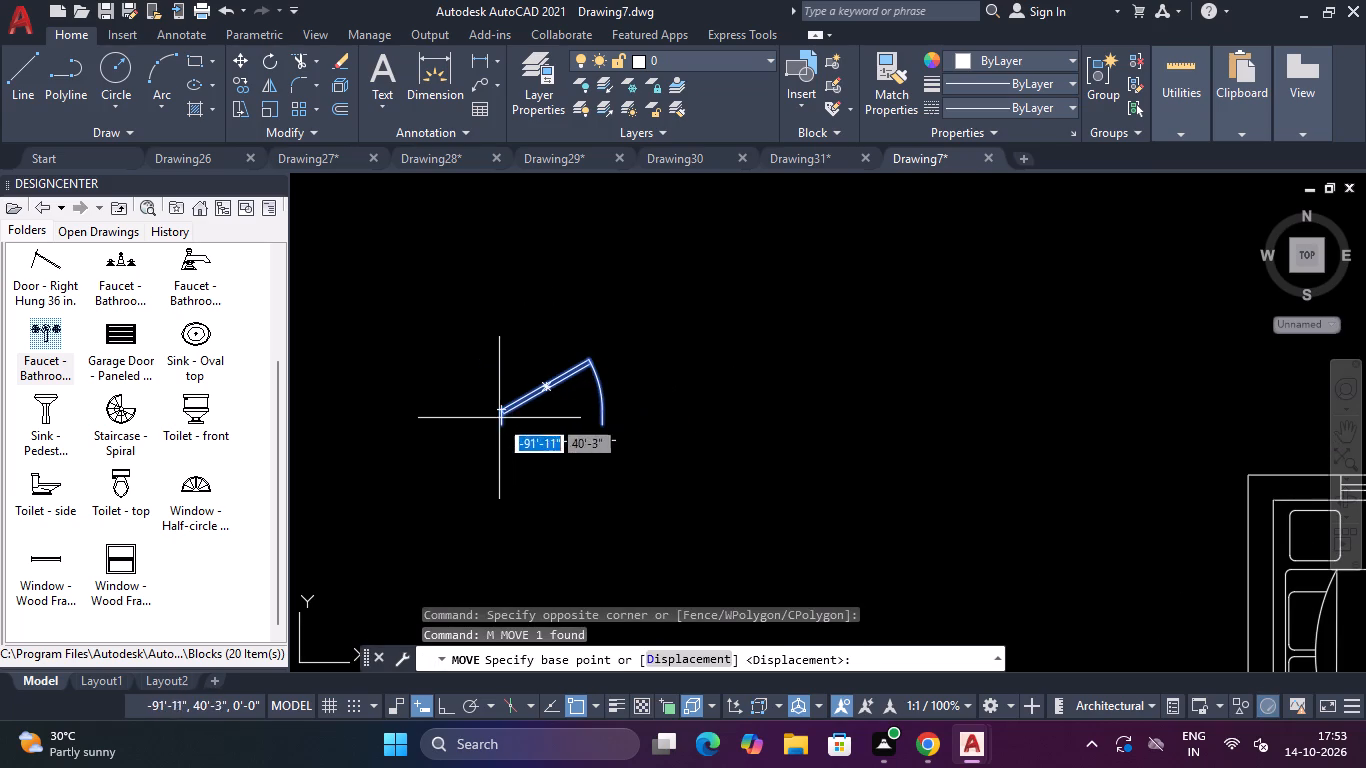
click(504, 424)
scroll(522, 417, down, 4)
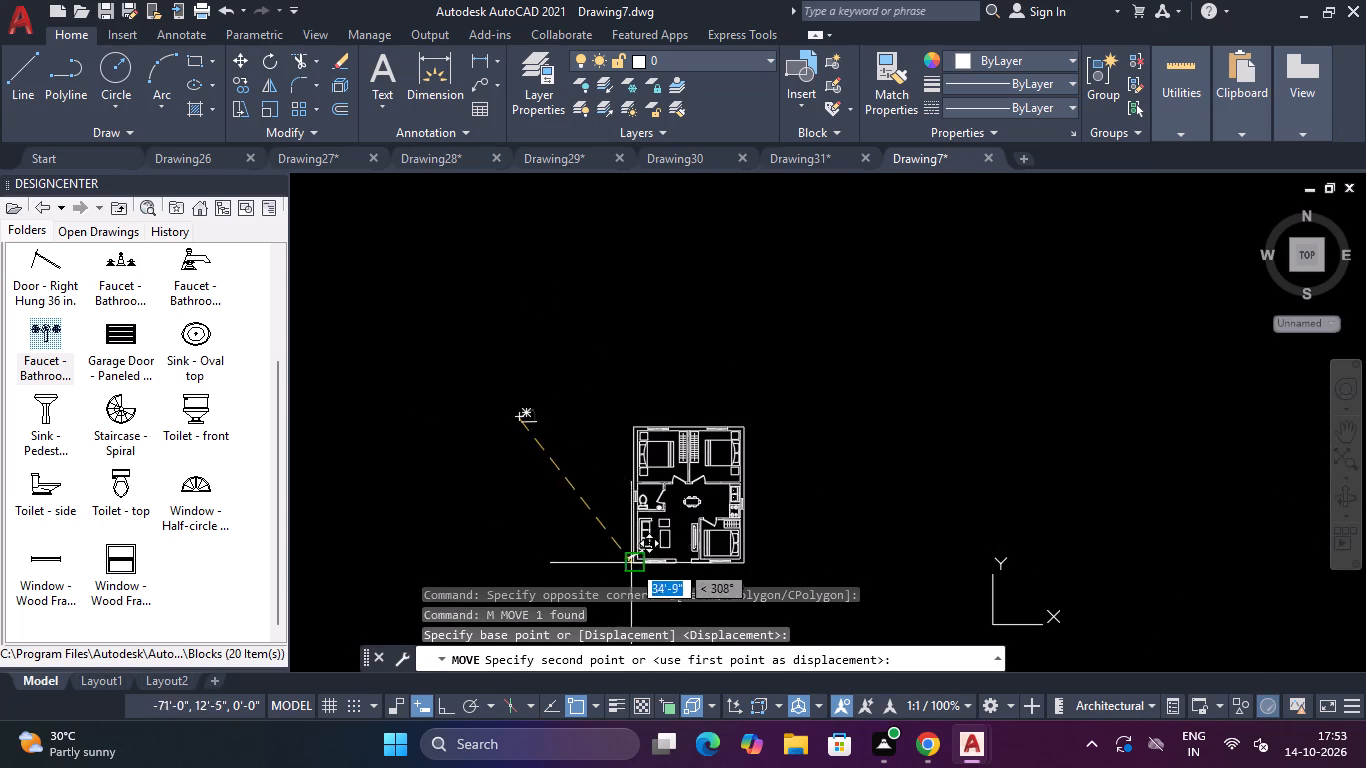
scroll(644, 573, up, 7)
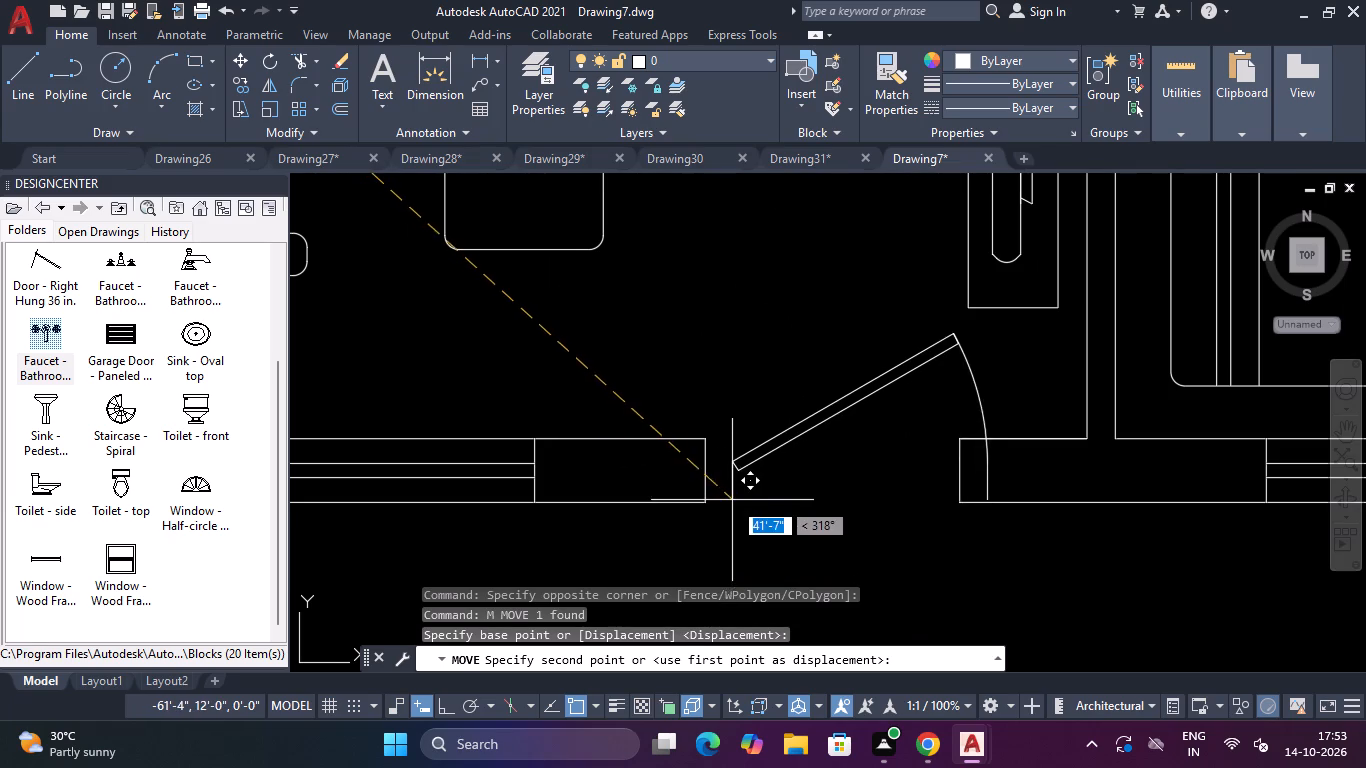
click(706, 503)
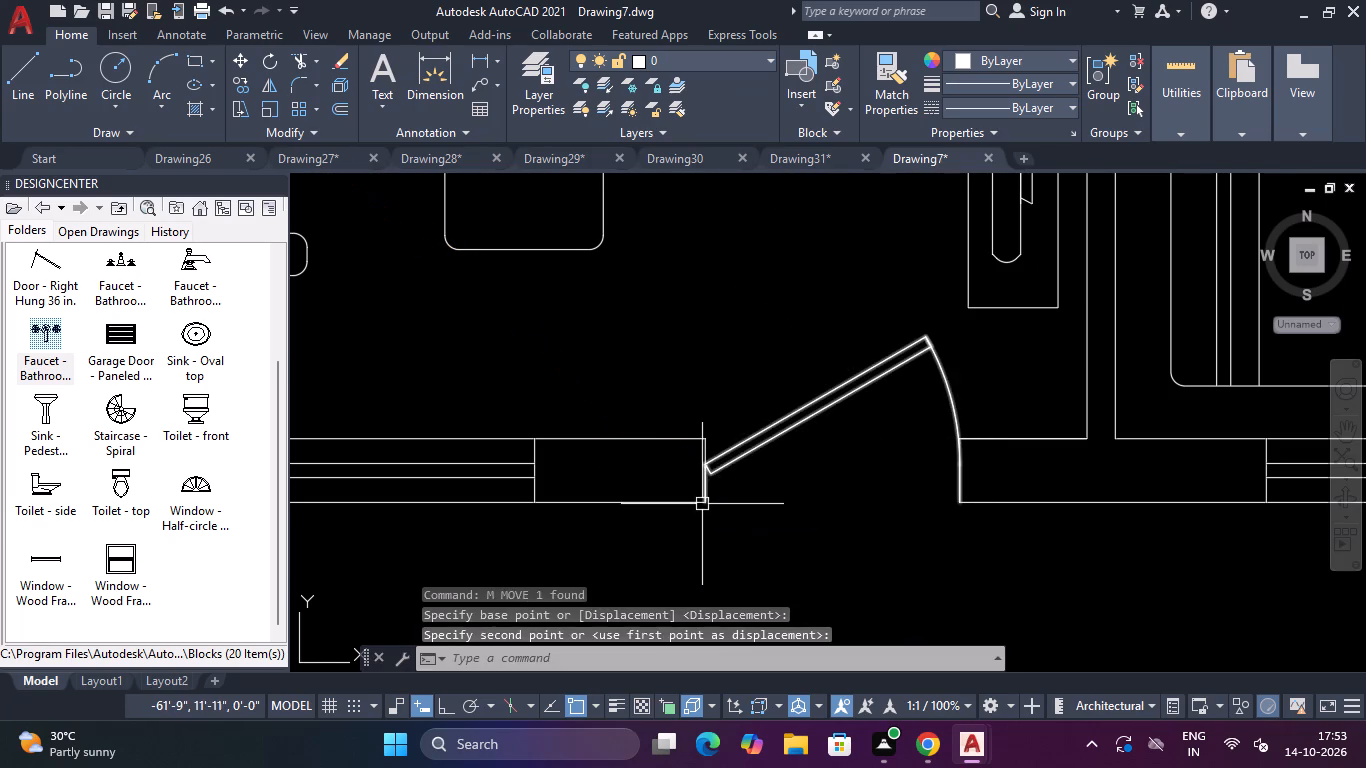
key(Escape)
Replace the oversized solid hatch between the living room window and the entrance with one filling the shortened wall.
click(665, 463)
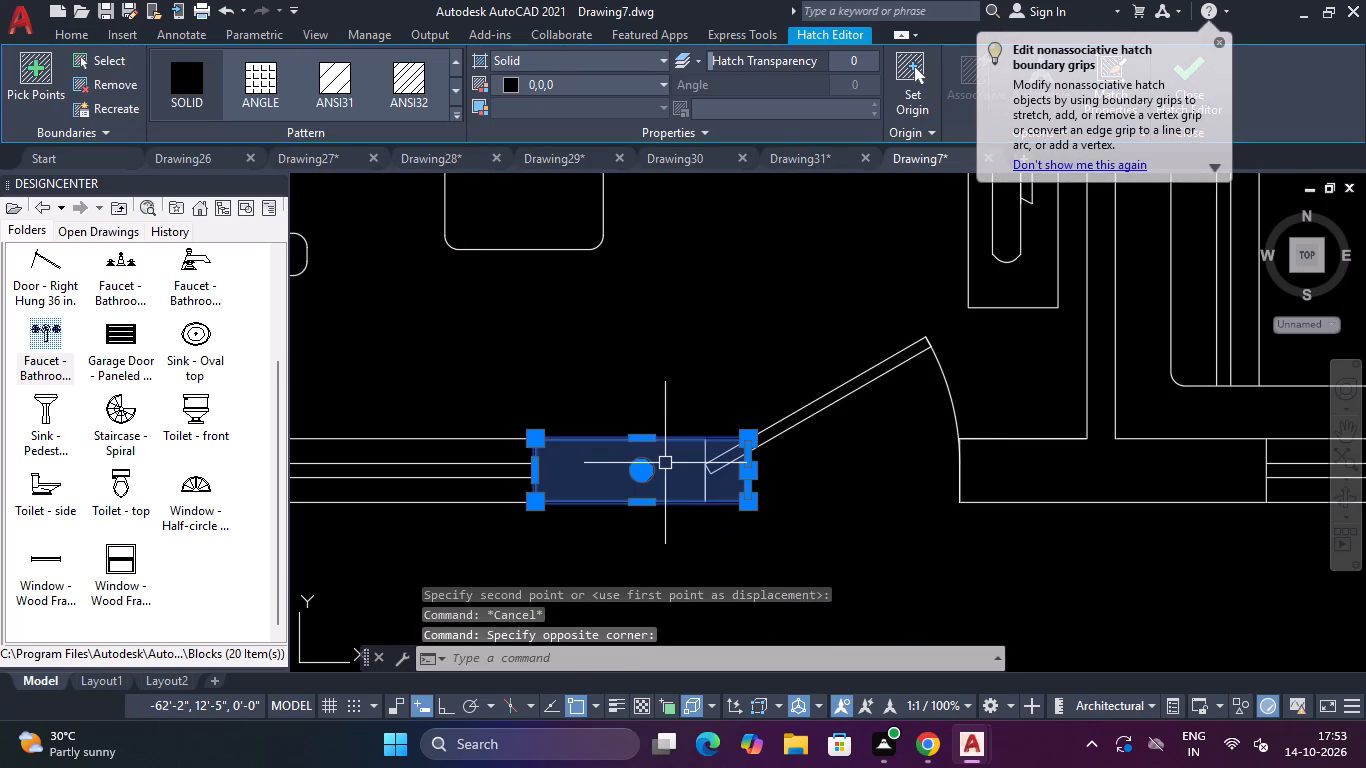
key(Delete)
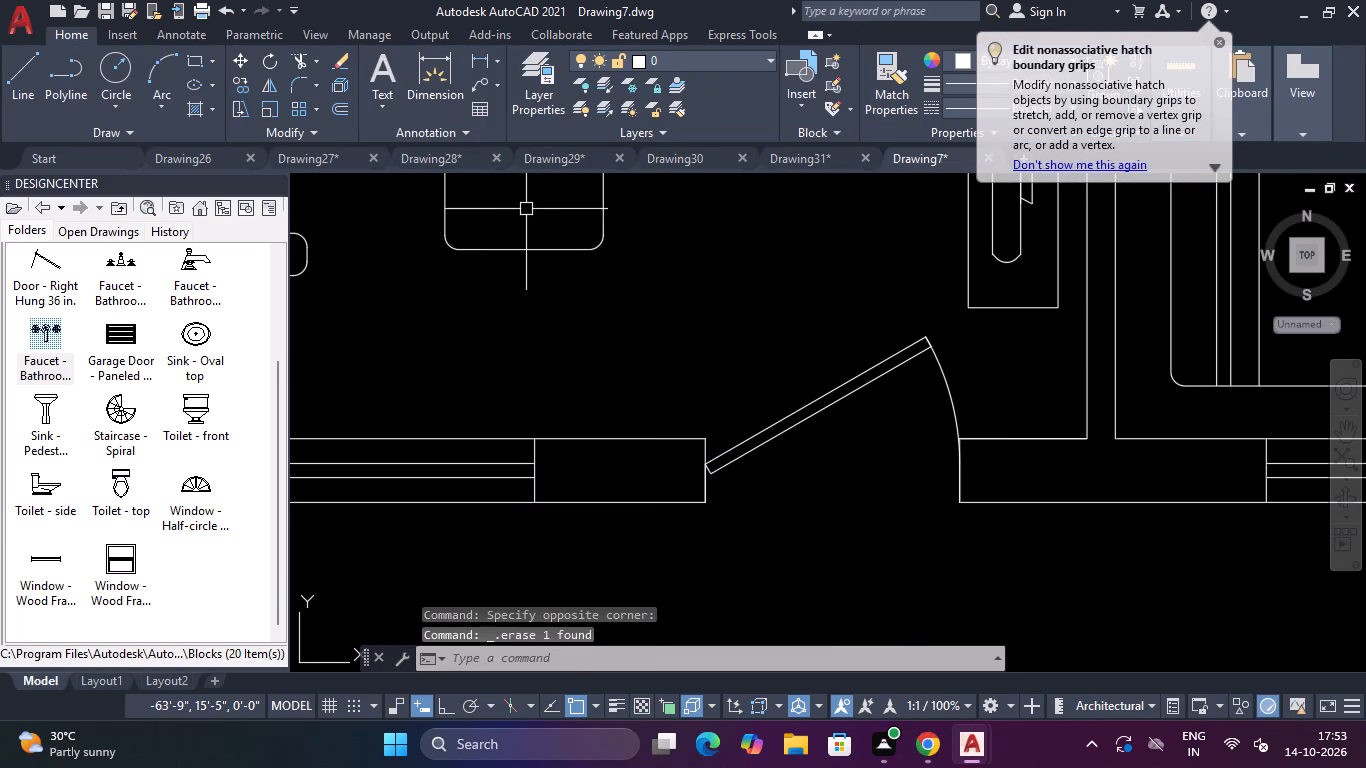
text(H)
key(space)
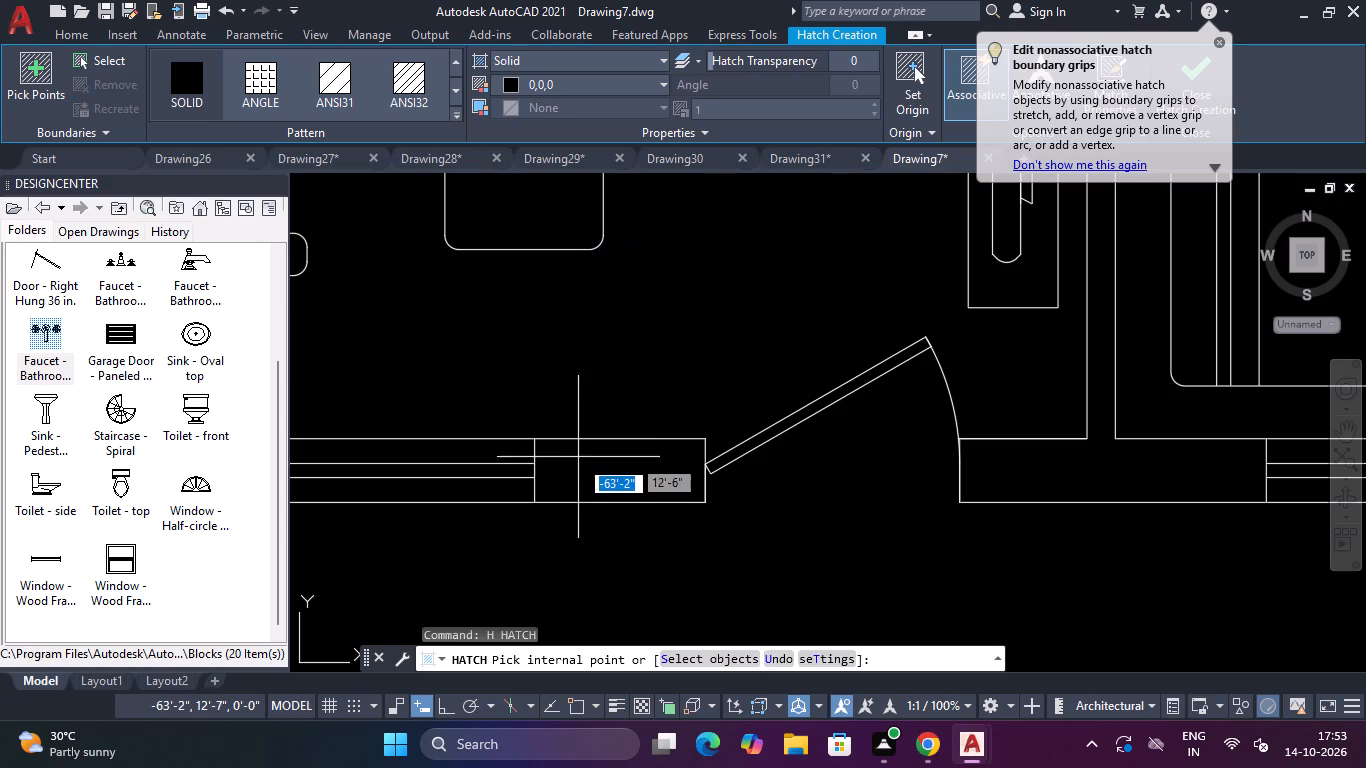
click(577, 469)
scroll(576, 471, down, 2)
key(Escape)
Flip the entrance door horizontally so its leaf hinges on the right jamb.
scroll(686, 453, up, 1)
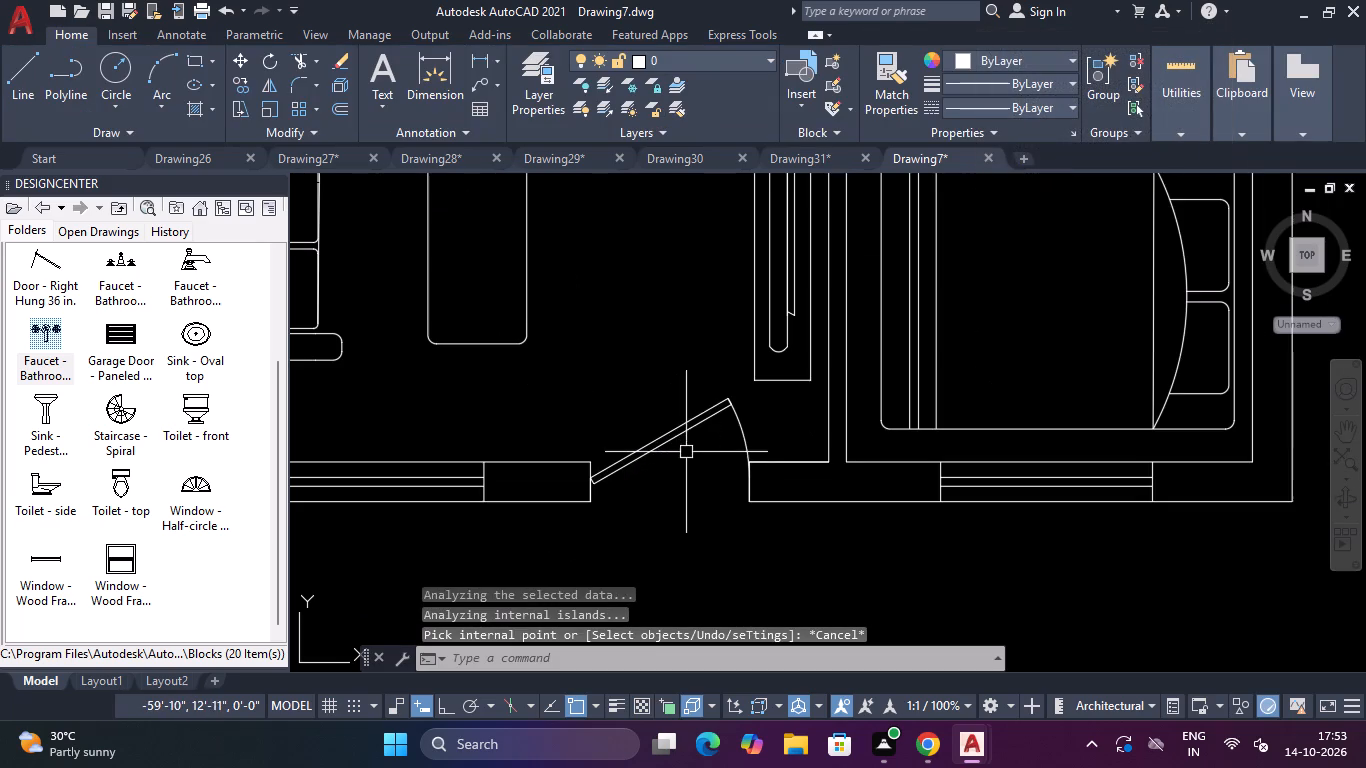
click(706, 419)
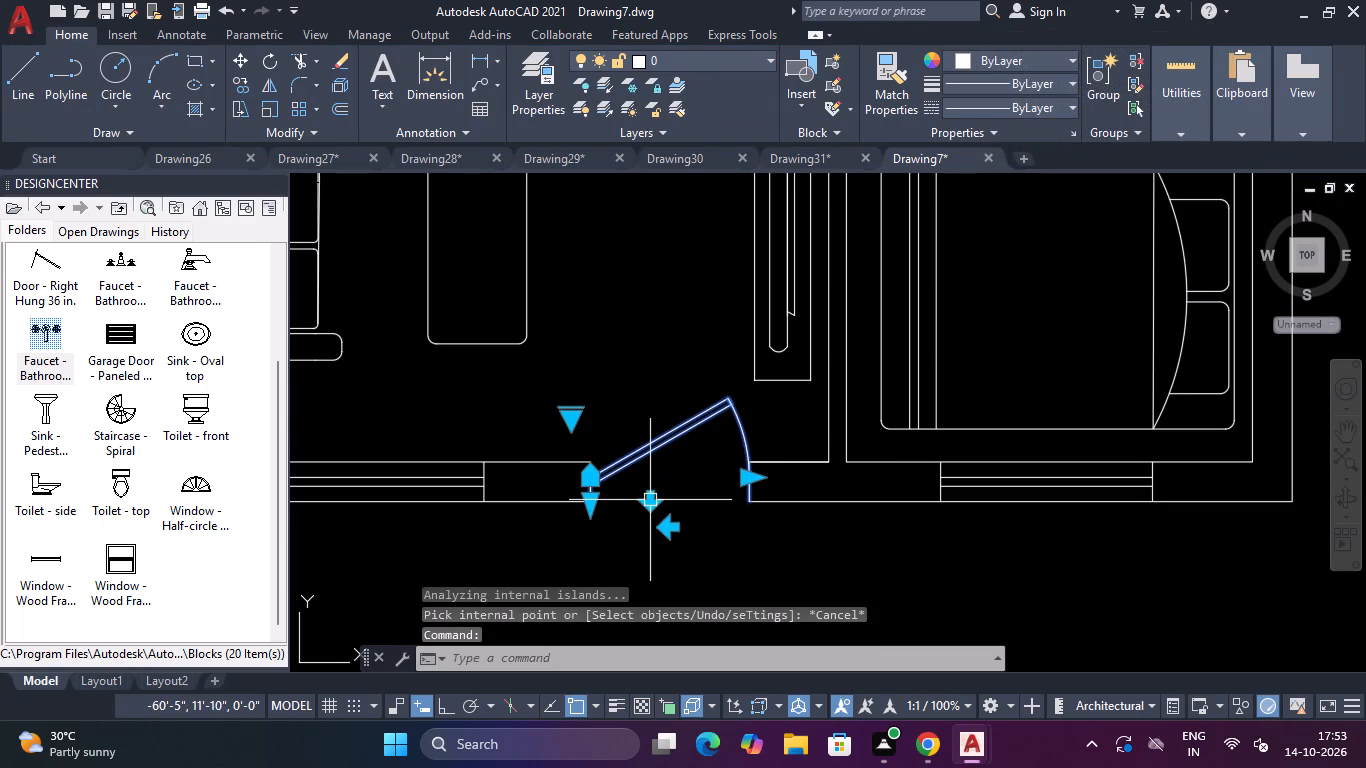
click(667, 538)
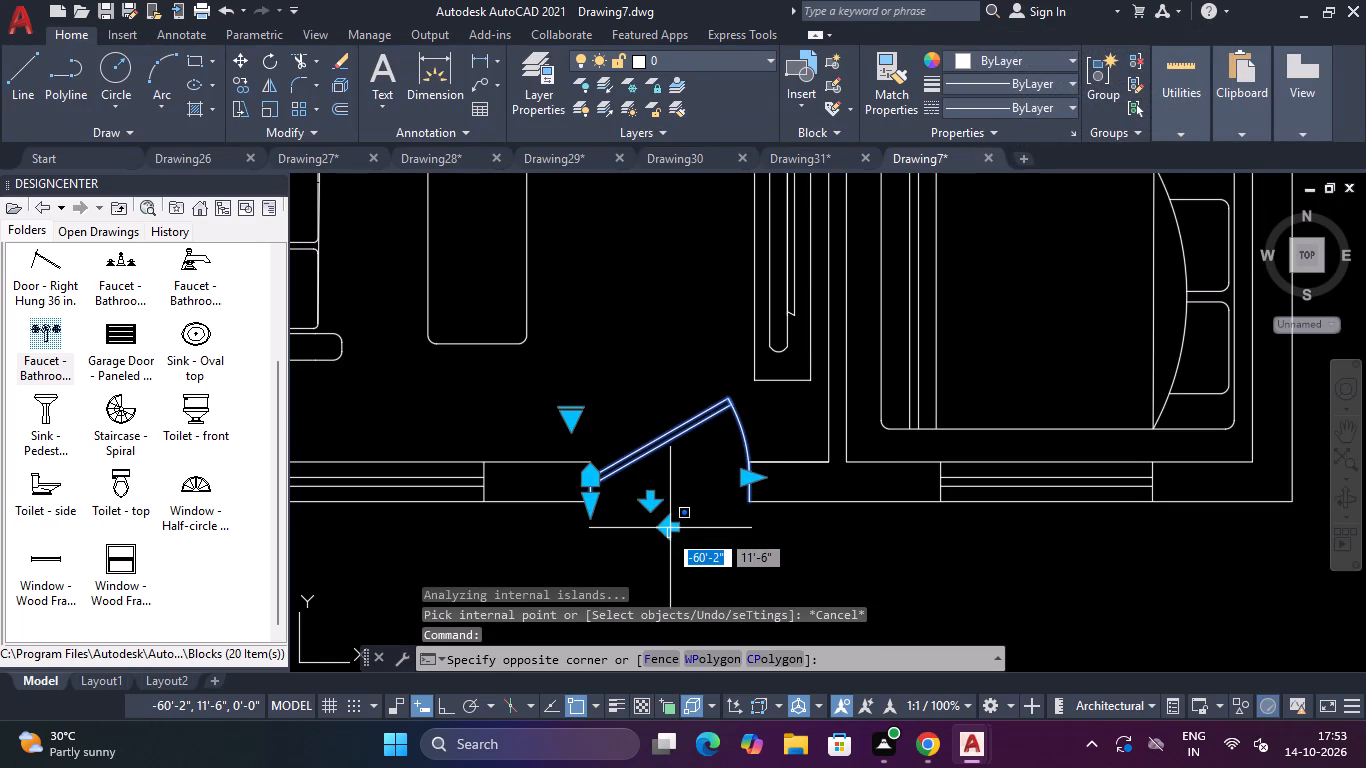
click(666, 532)
click(648, 458)
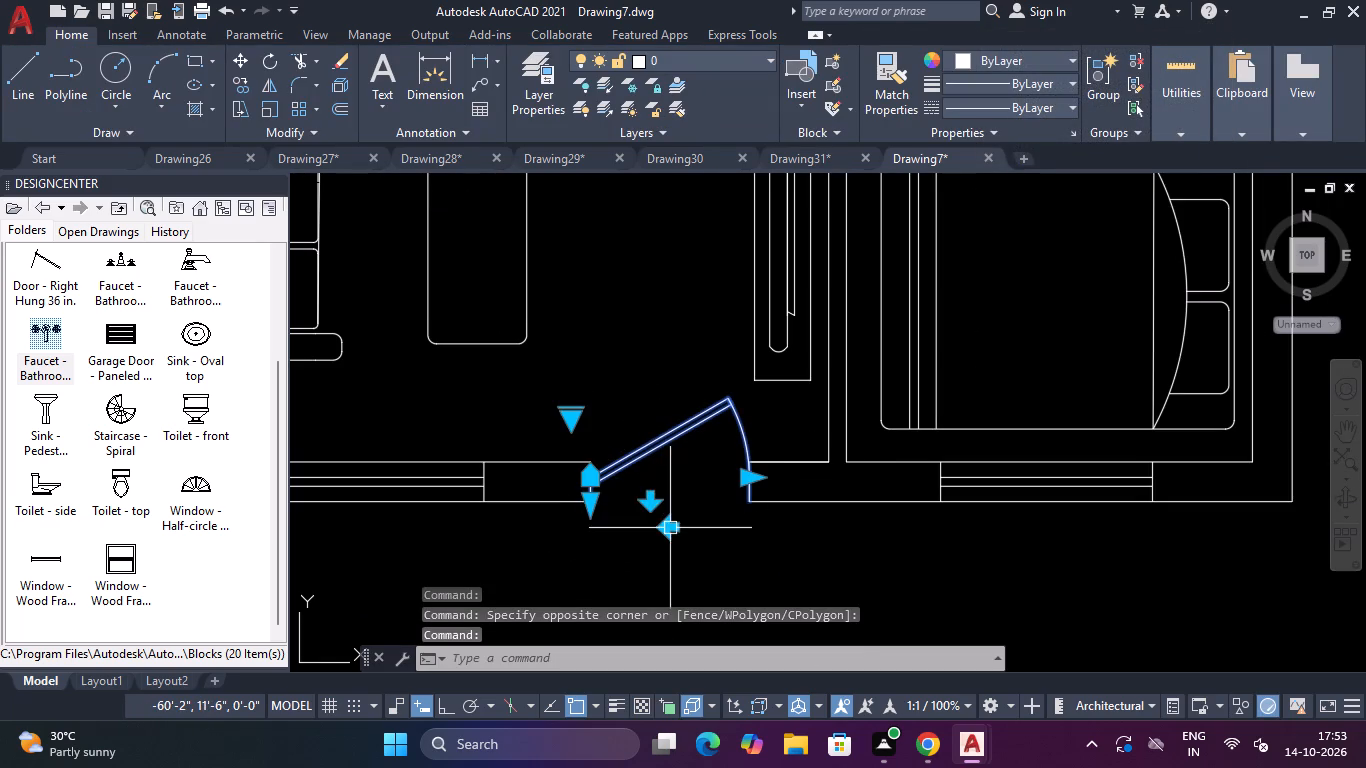
click(667, 529)
key(Escape)
Inspect the whole floor plan and the furniture in the upper-left bedroom.
scroll(606, 409, down, 2)
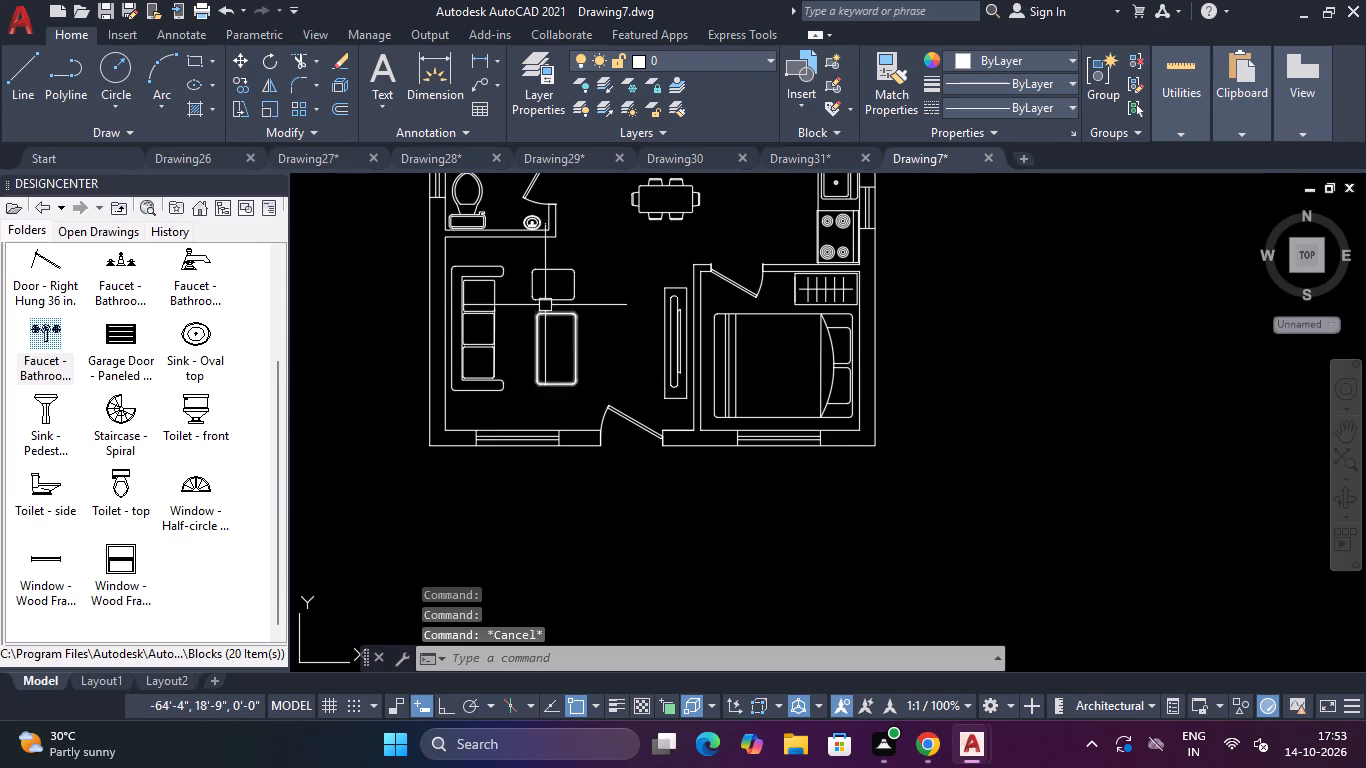
scroll(545, 305, down, 2)
scroll(599, 283, up, 1)
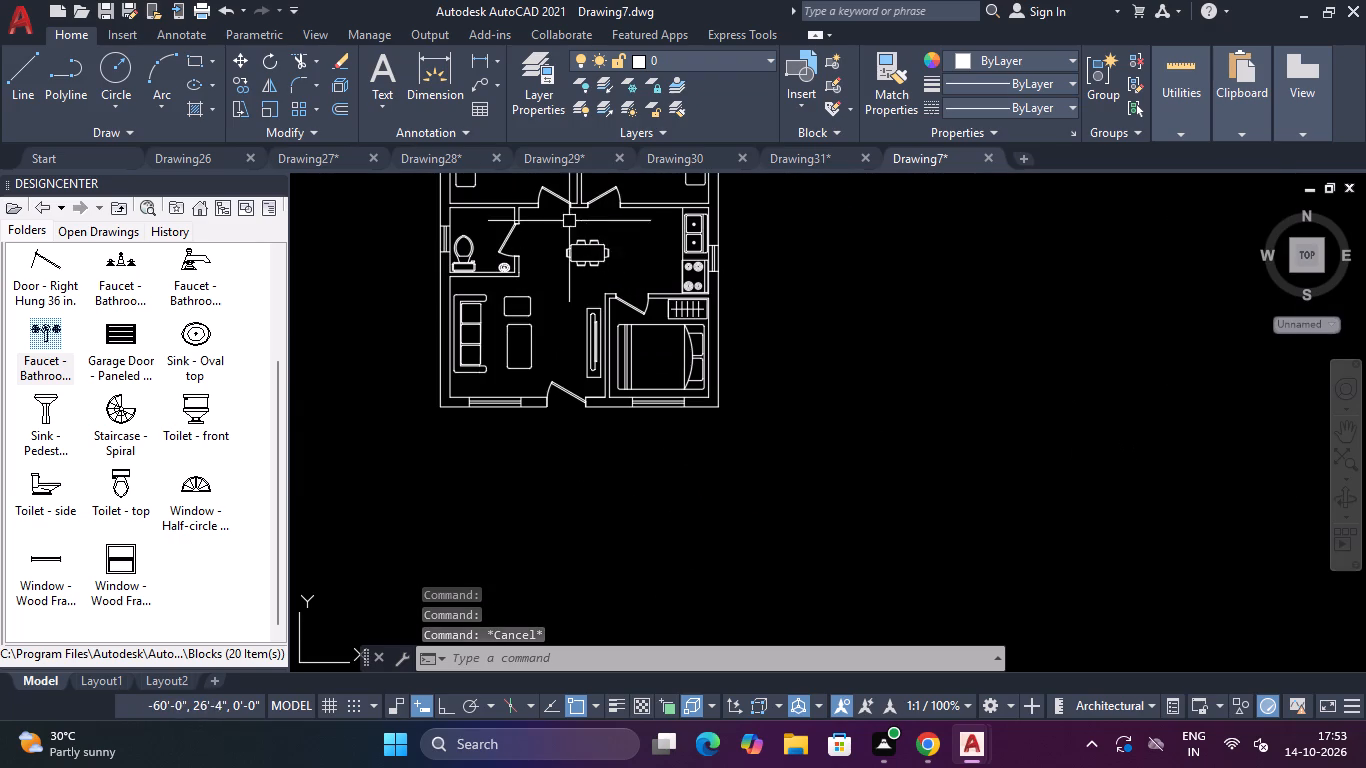
scroll(569, 221, down, 3)
scroll(565, 189, up, 3)
scroll(565, 189, down, 4)
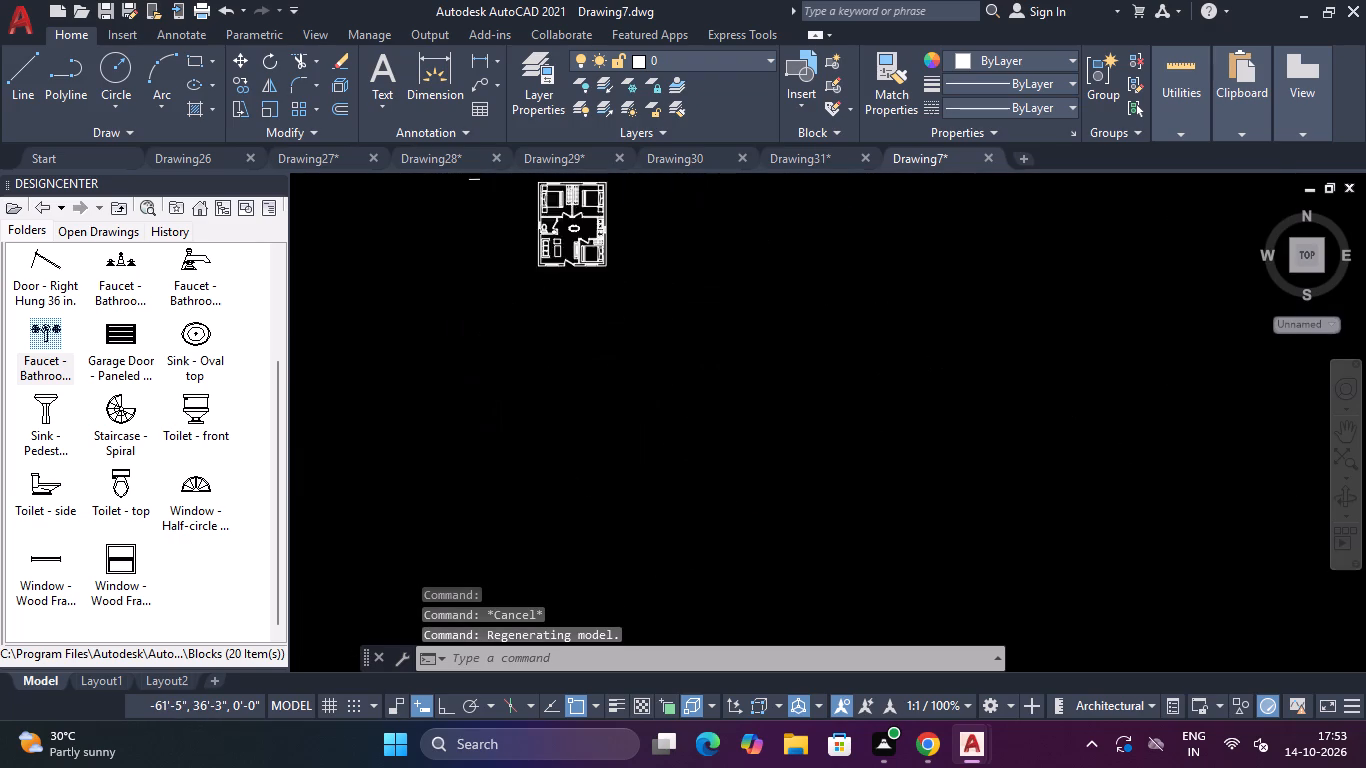
scroll(561, 169, up, 3)
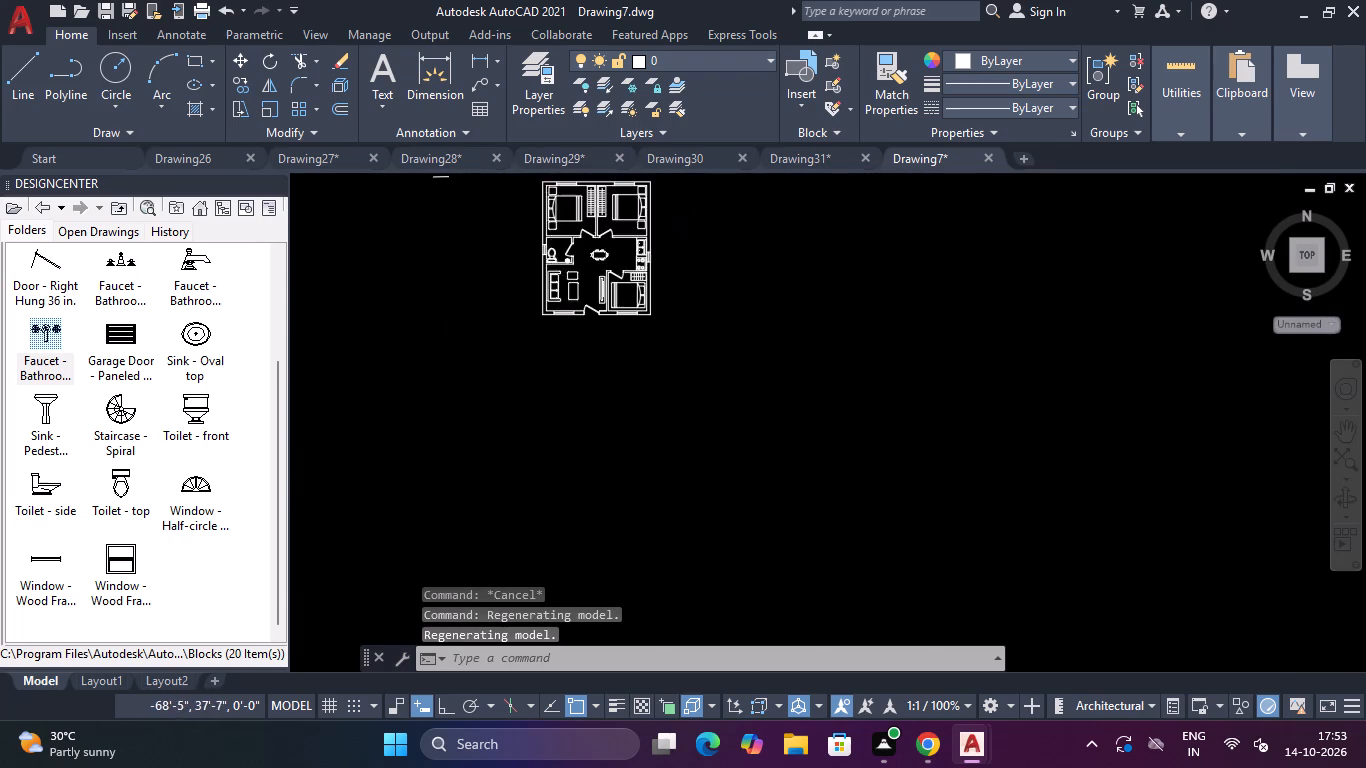
scroll(550, 186, up, 5)
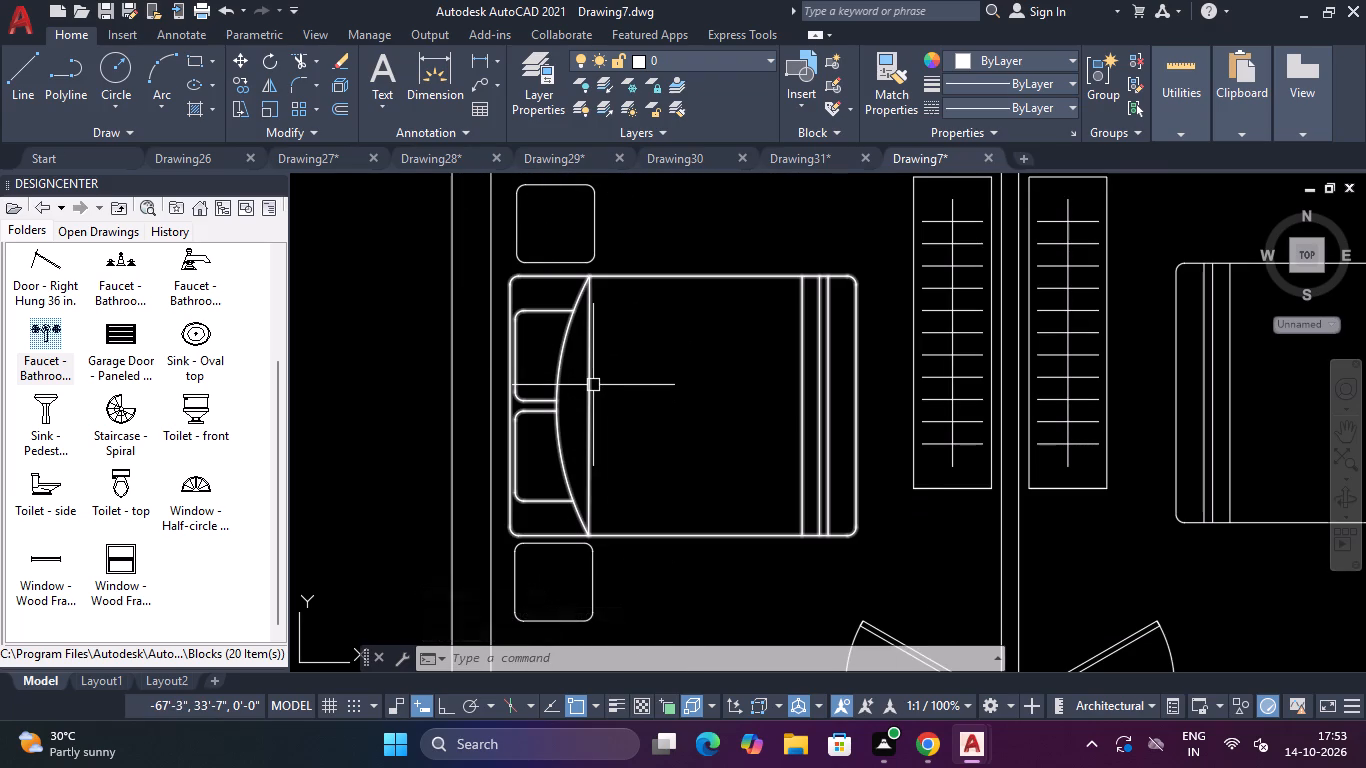
scroll(607, 382, down, 3)
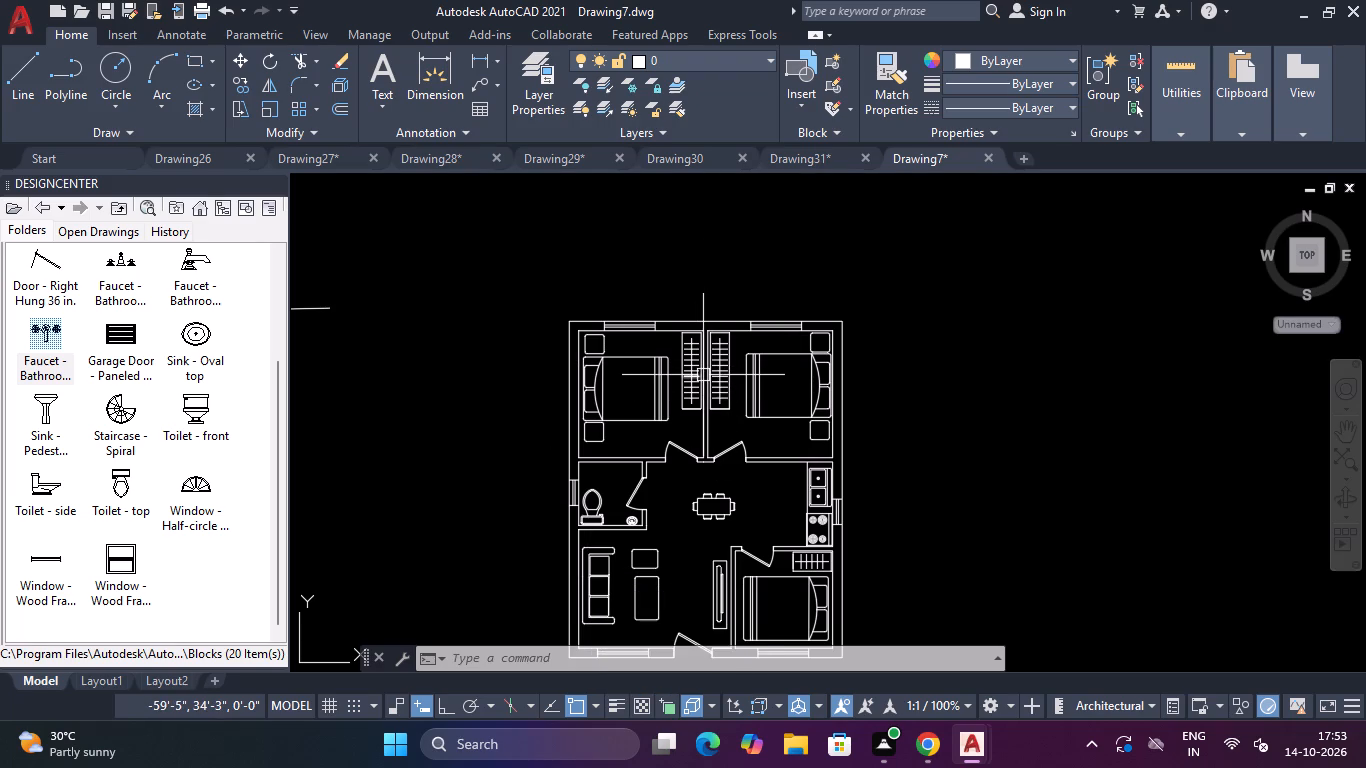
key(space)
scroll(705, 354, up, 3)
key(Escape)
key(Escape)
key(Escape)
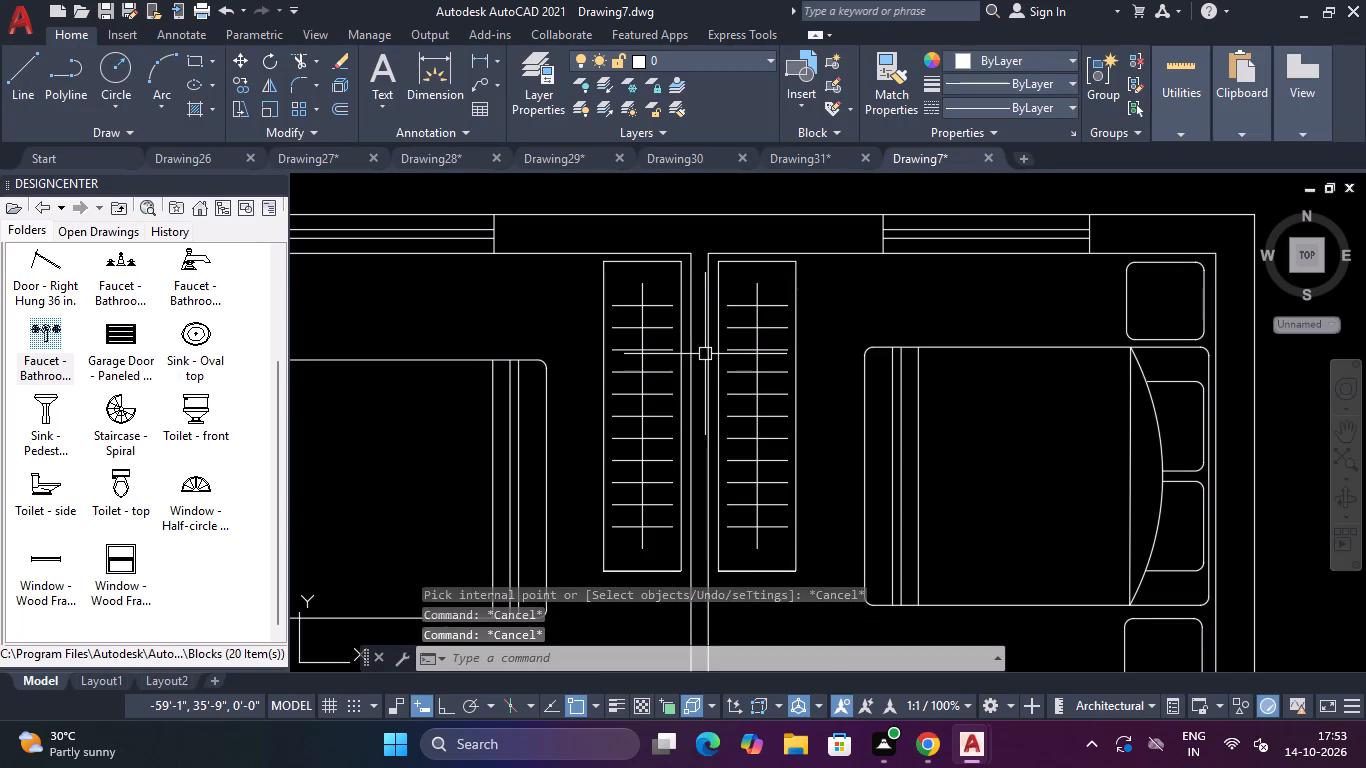
Fillet the lower room-side corner of each of the two back-to-back bedroom wardrobes with a 2" radius.
text(F)
key(space)
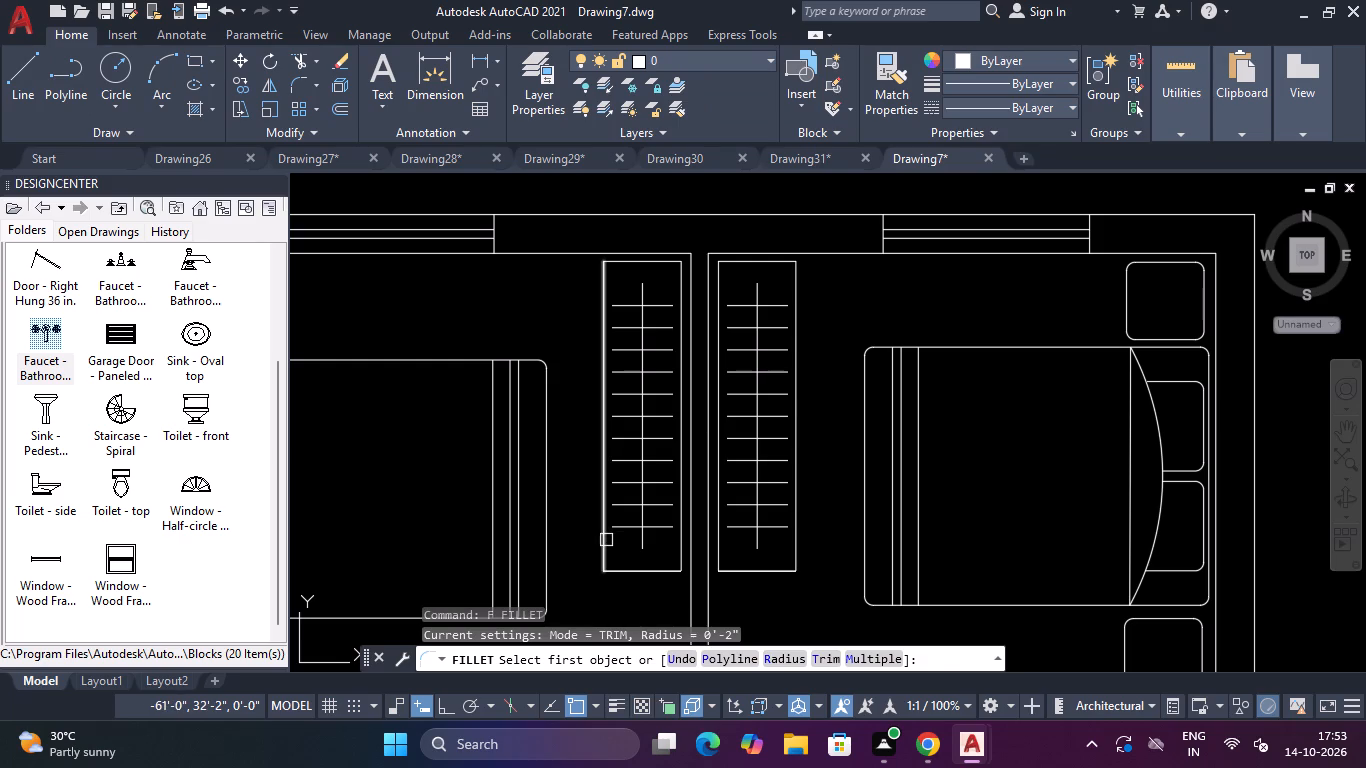
click(606, 541)
click(628, 574)
key(space)
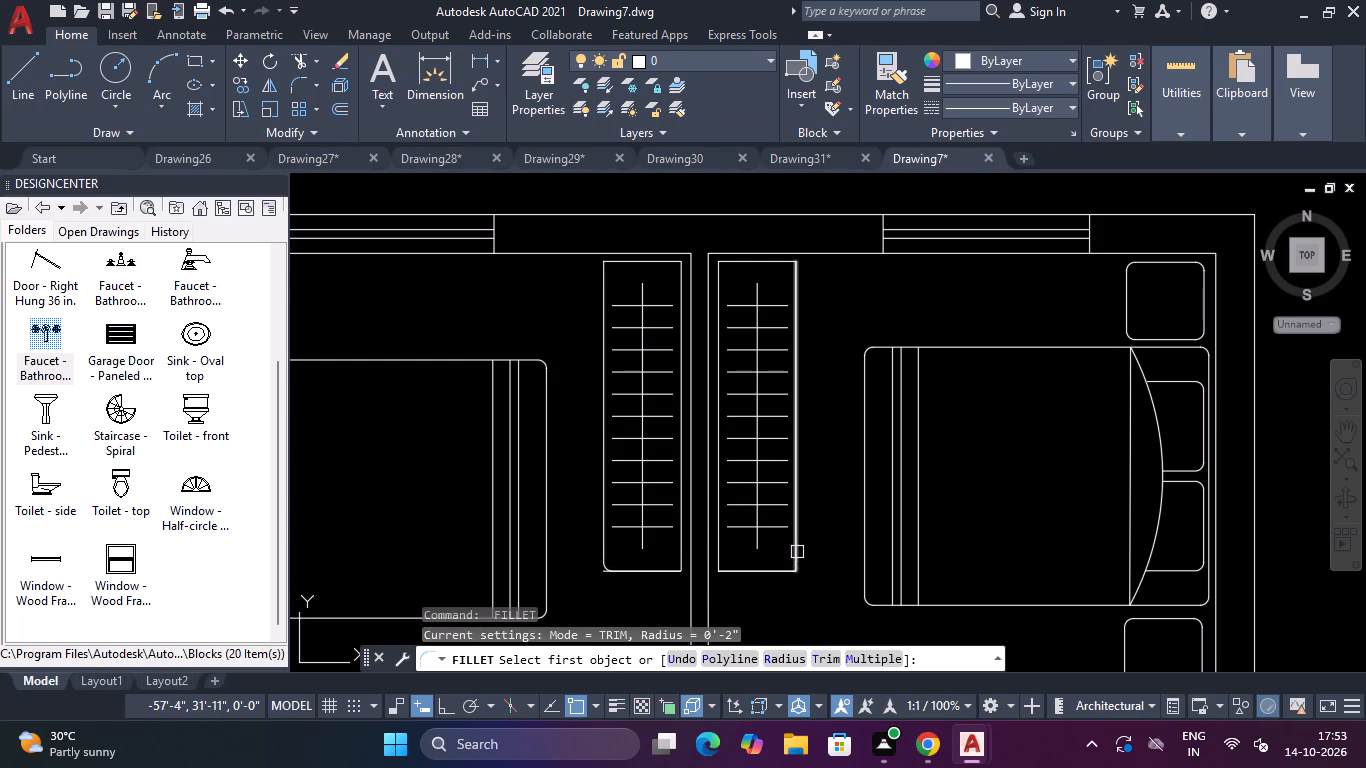
click(797, 552)
click(780, 570)
Erase the duplicate bottom-edge lines that extend past the filleted corners of both wardrobes.
scroll(802, 574, up, 4)
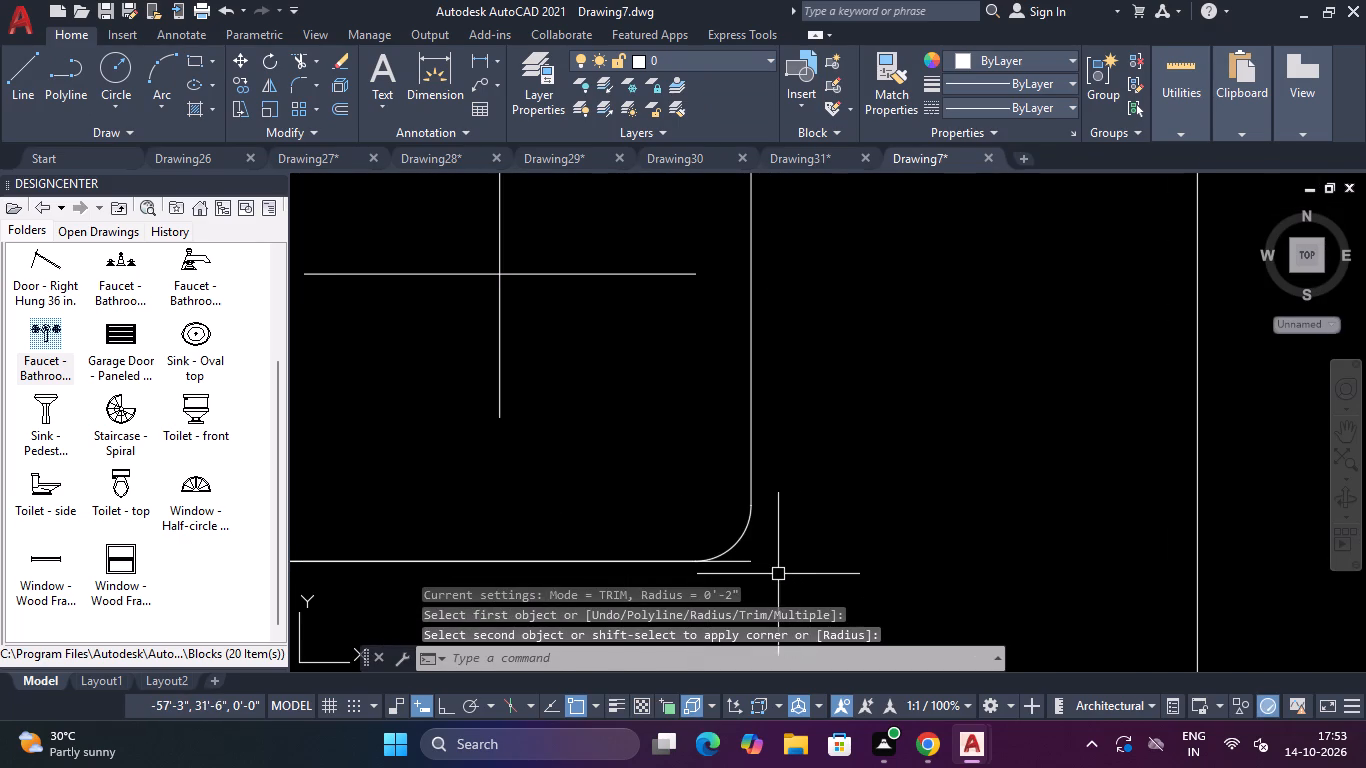
click(742, 564)
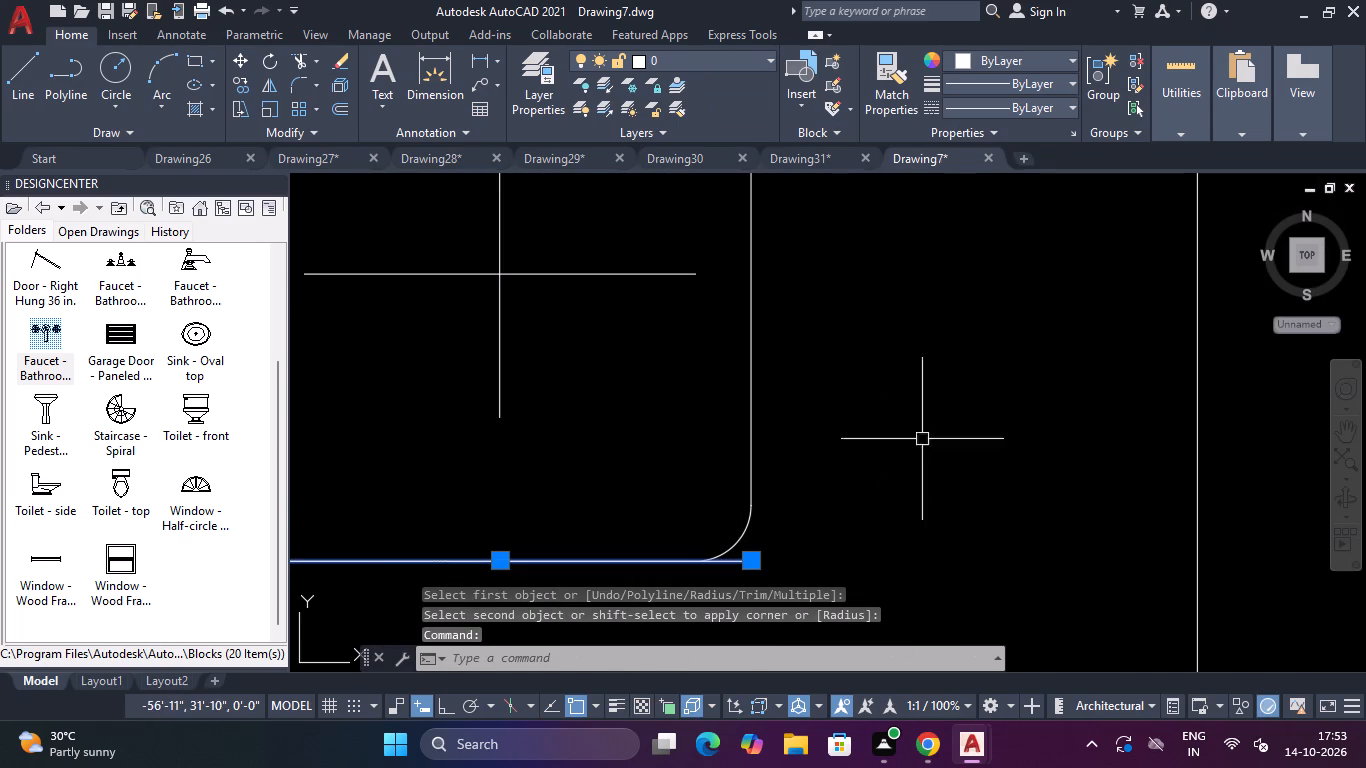
key(Delete)
scroll(945, 416, down, 3)
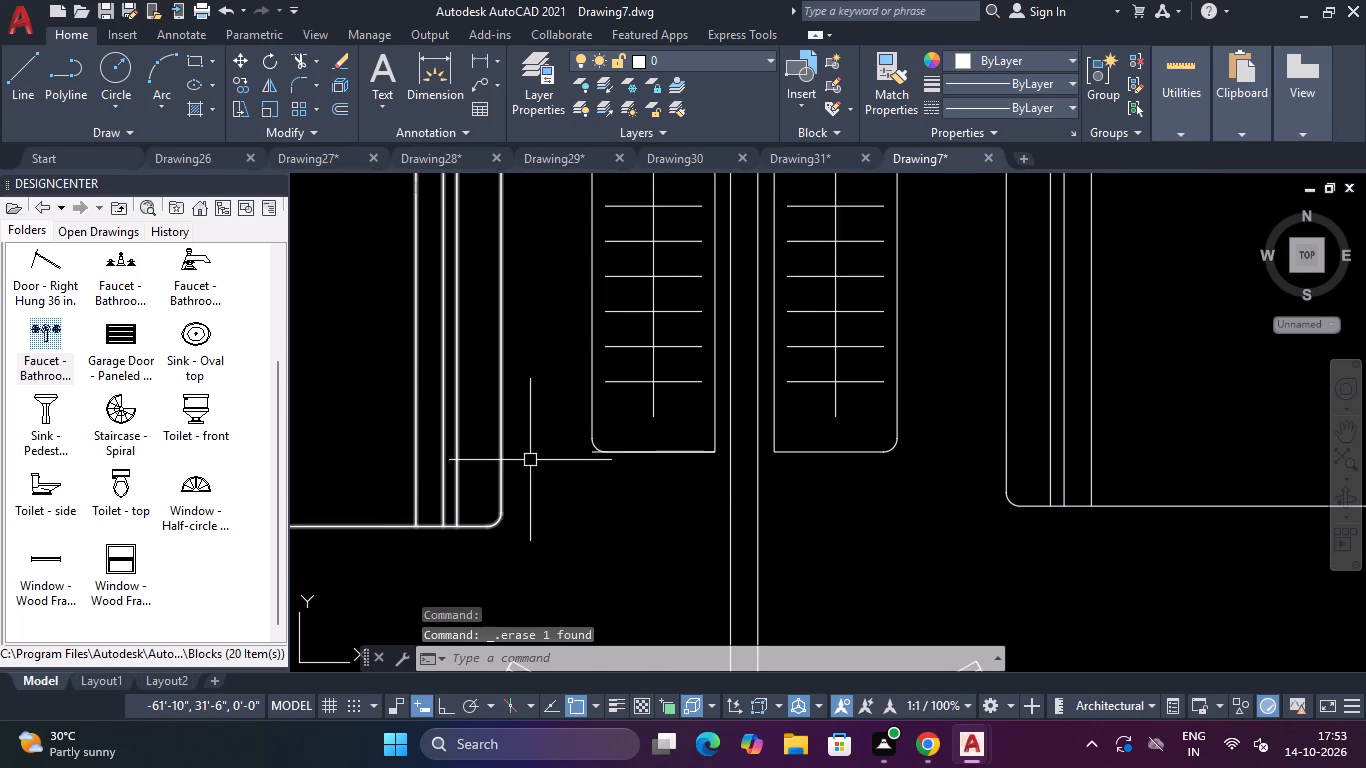
scroll(576, 456, up, 3)
click(628, 461)
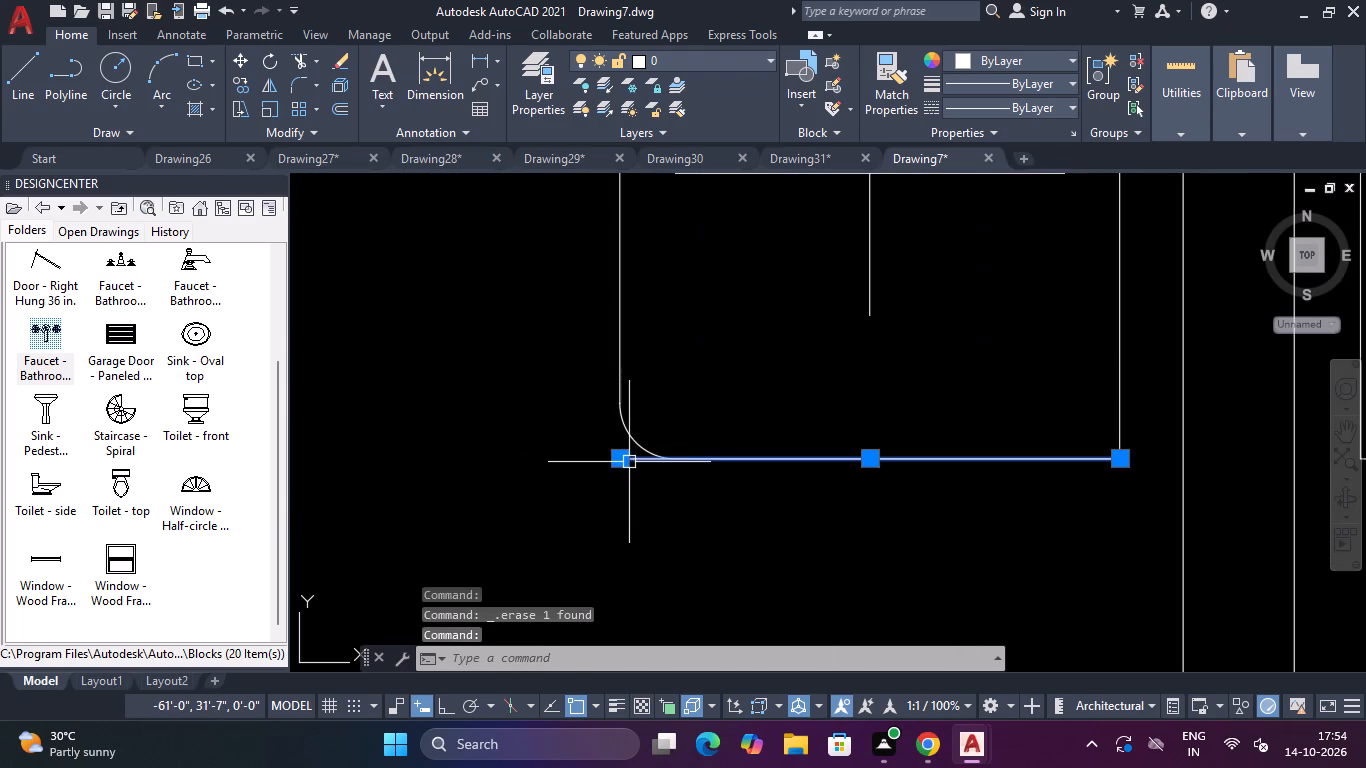
key(Delete)
scroll(640, 502, down, 5)
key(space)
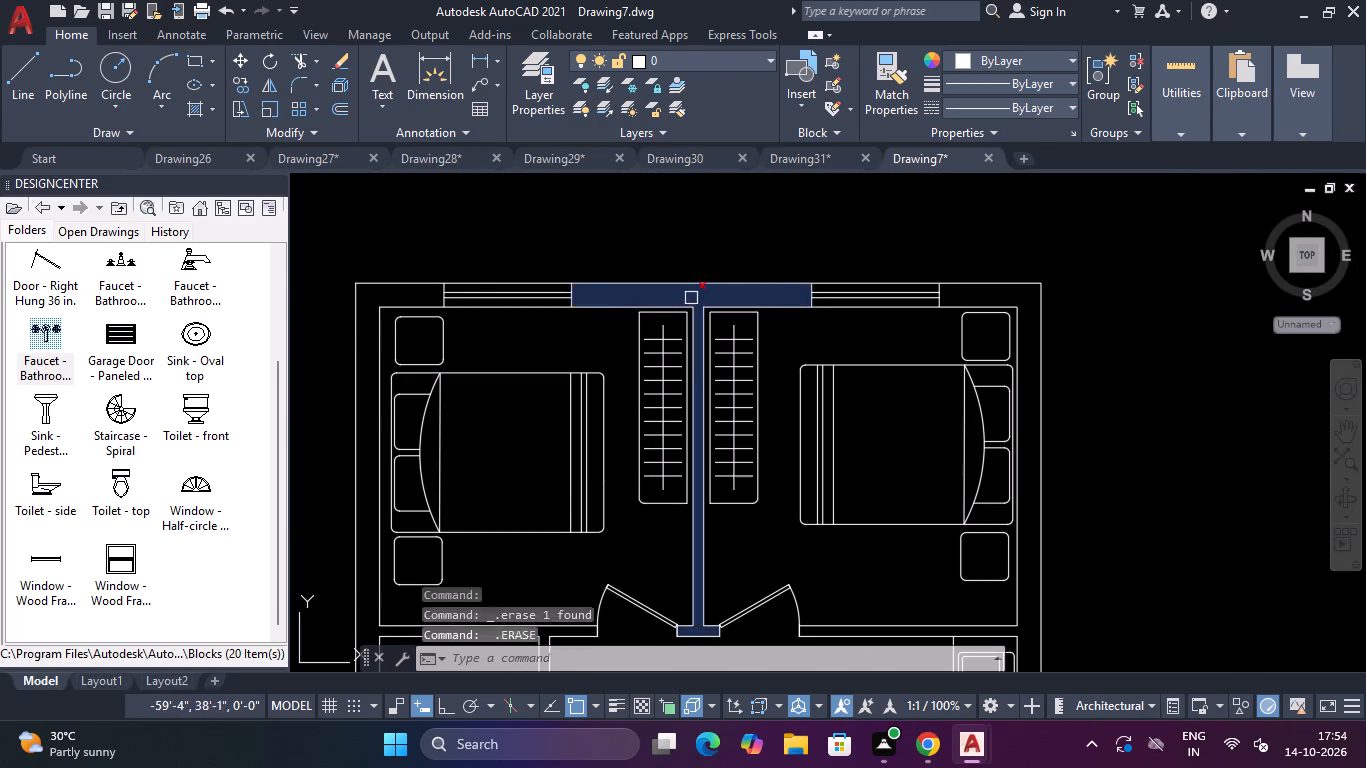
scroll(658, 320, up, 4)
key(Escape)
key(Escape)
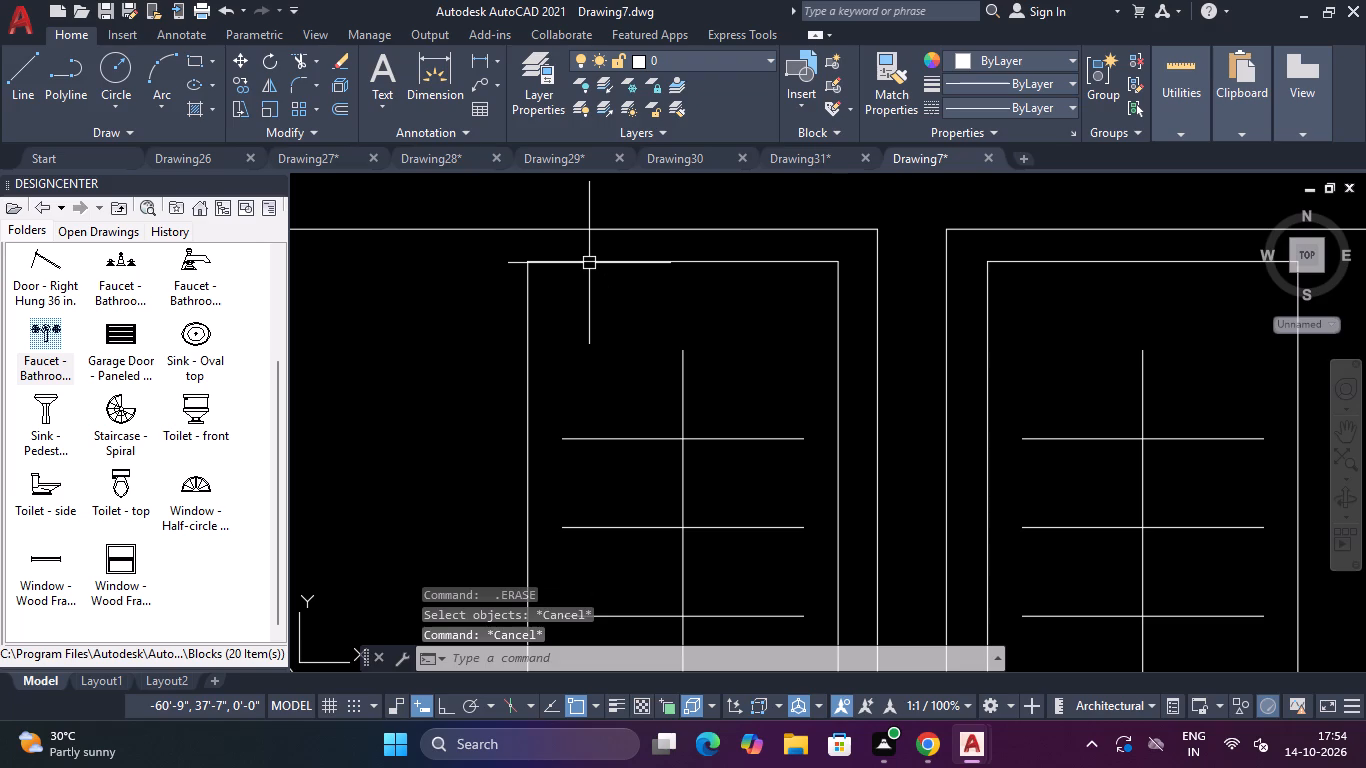
Fillet both upper corners of the upper-left bedroom's wardrobe with a 2" radius.
text(F)
key(space)
click(586, 264)
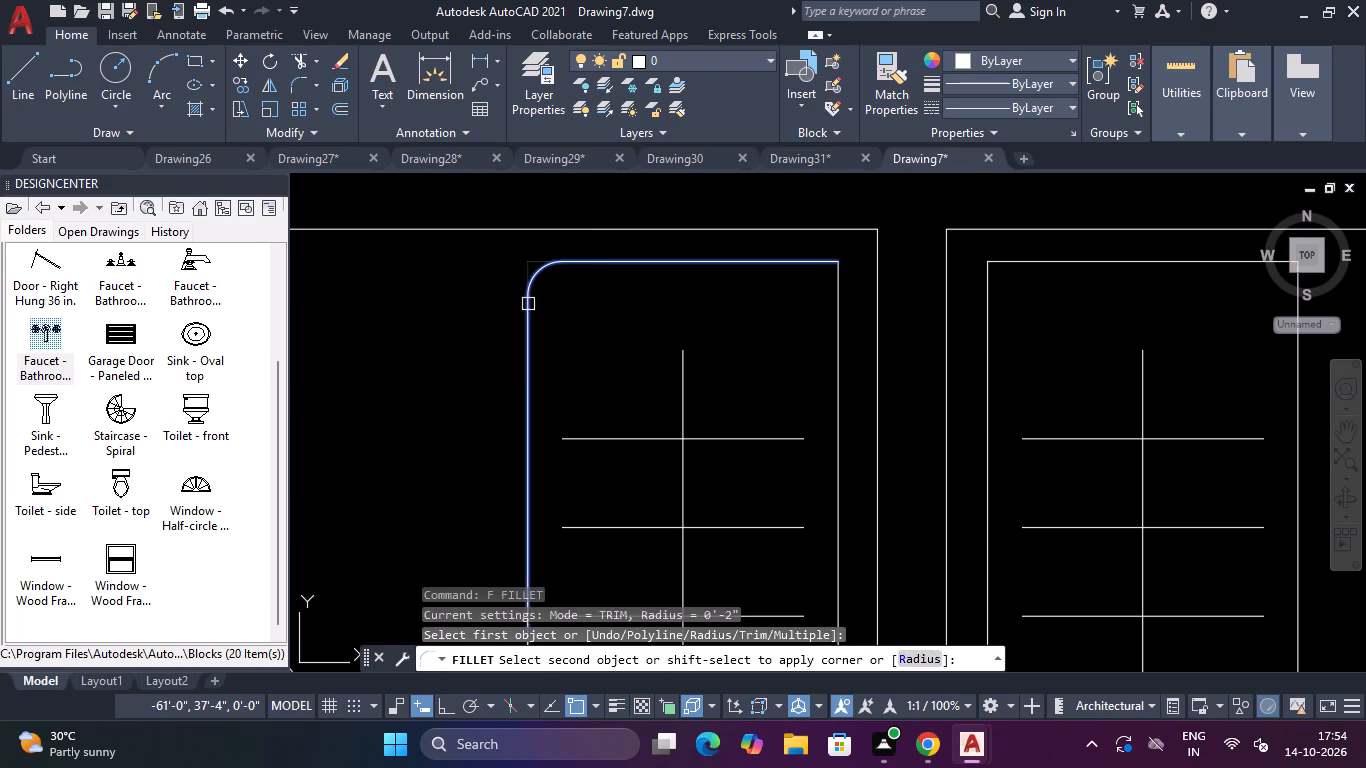
click(524, 304)
key(space)
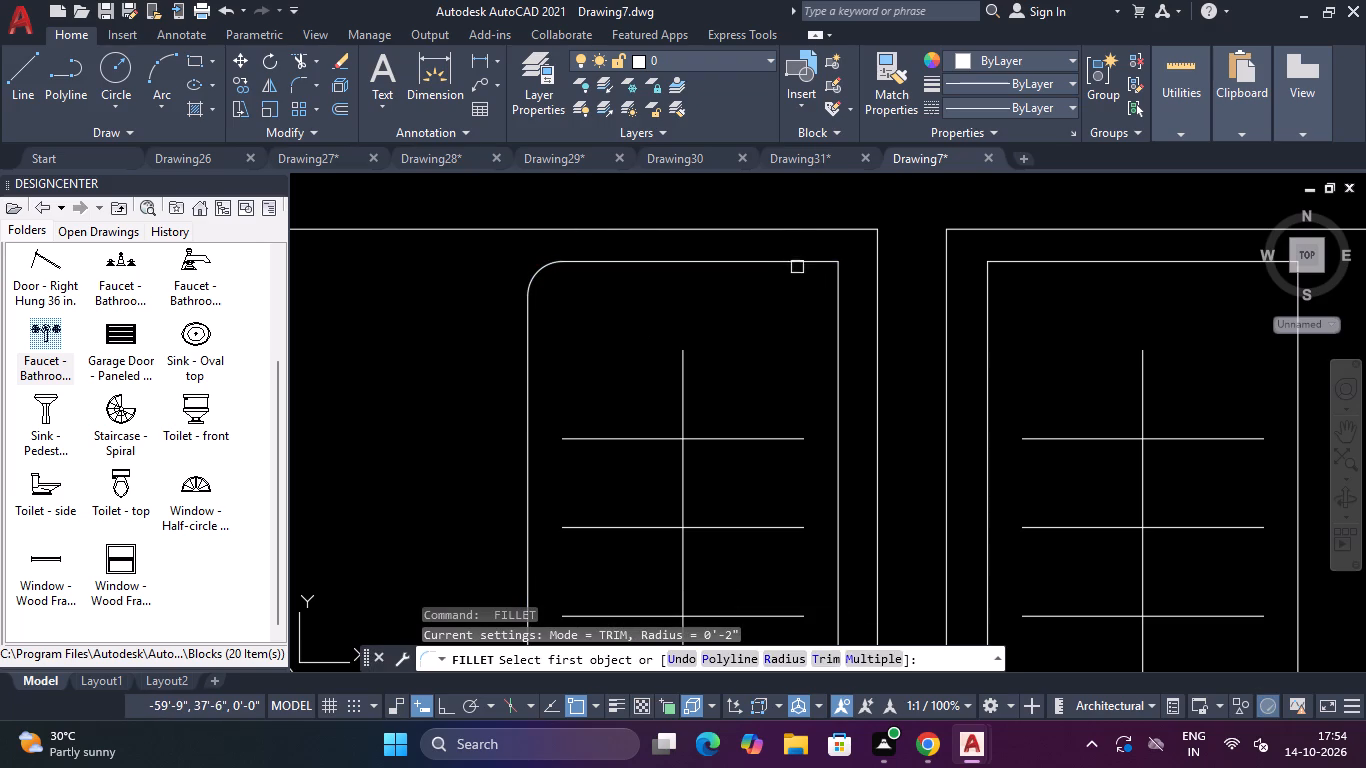
click(795, 260)
click(836, 290)
scroll(847, 294, down, 4)
scroll(883, 286, up, 3)
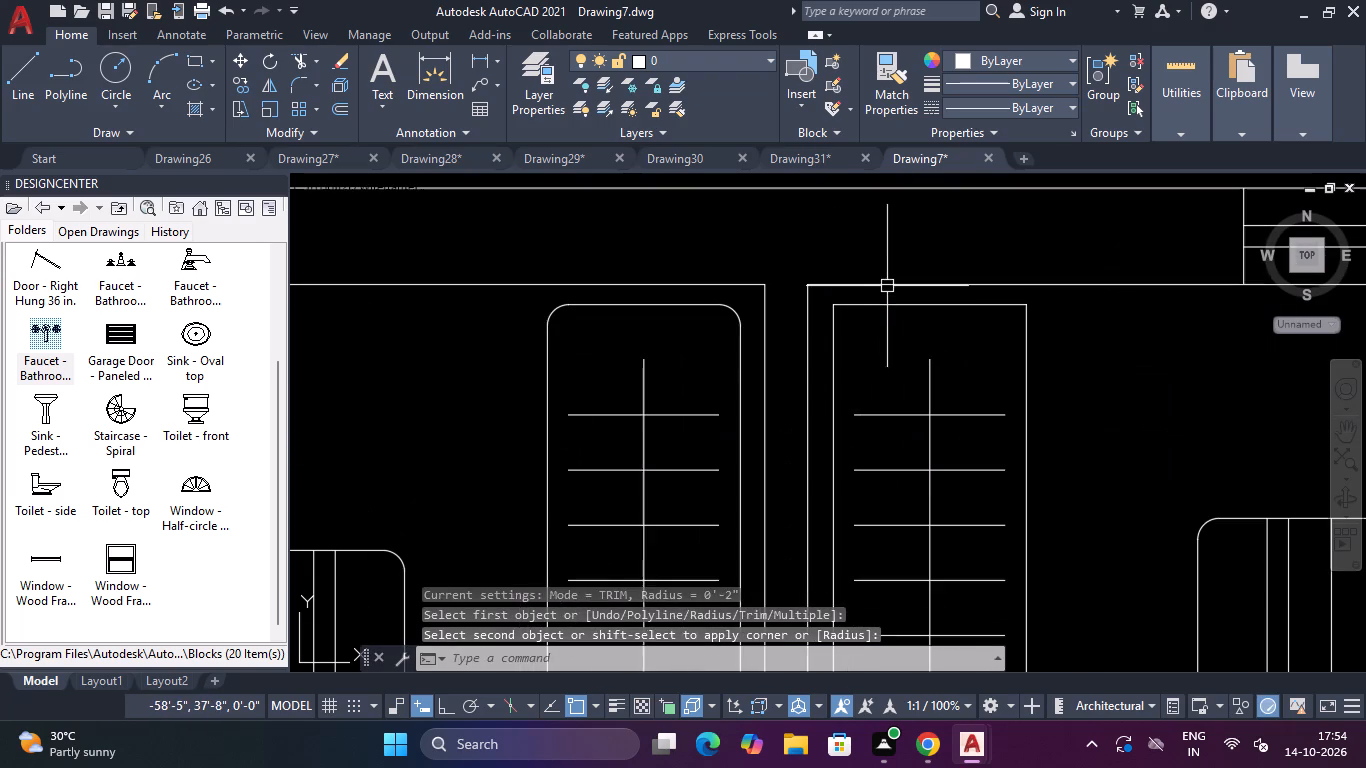
Fillet both upper corners of the upper-right bedroom's wardrobe with a 2" radius.
key(space)
click(871, 307)
click(838, 334)
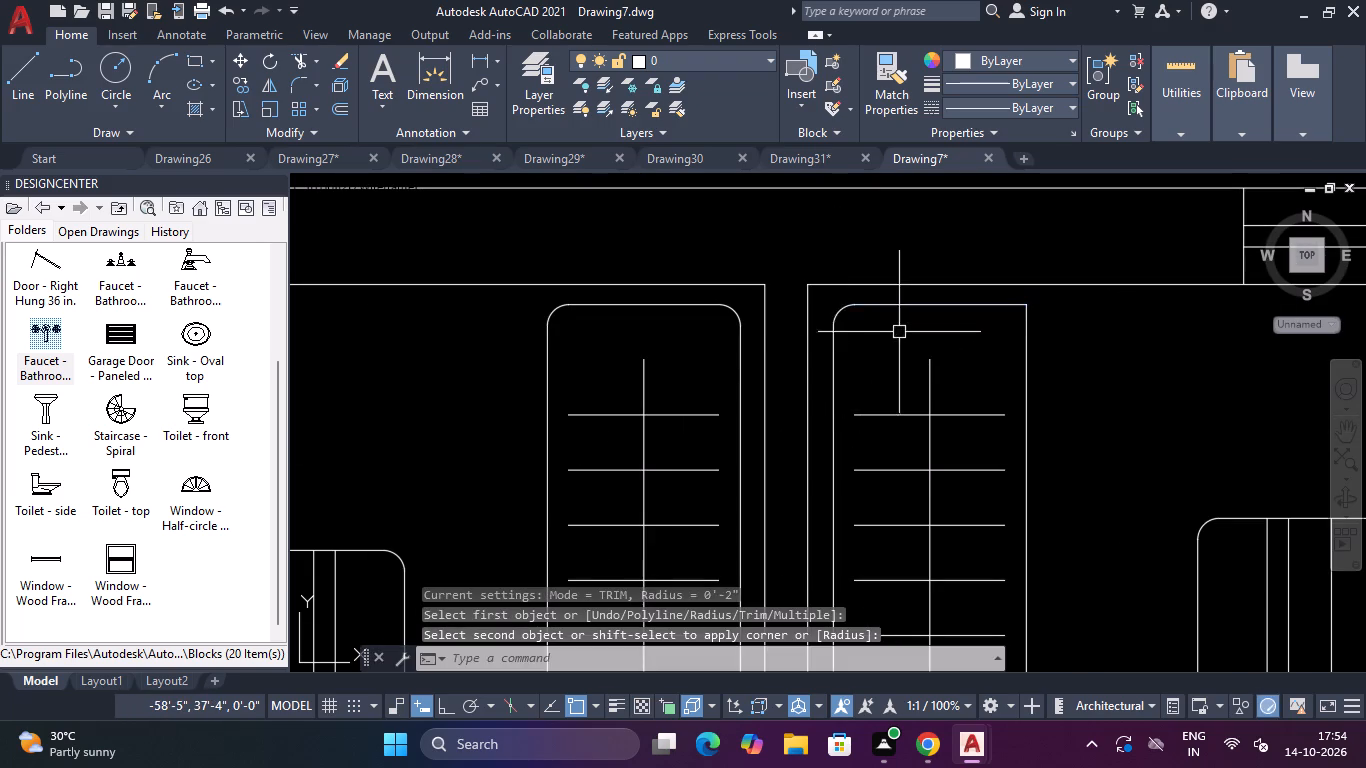
key(space)
click(1009, 302)
click(1031, 343)
scroll(1029, 338, down, 4)
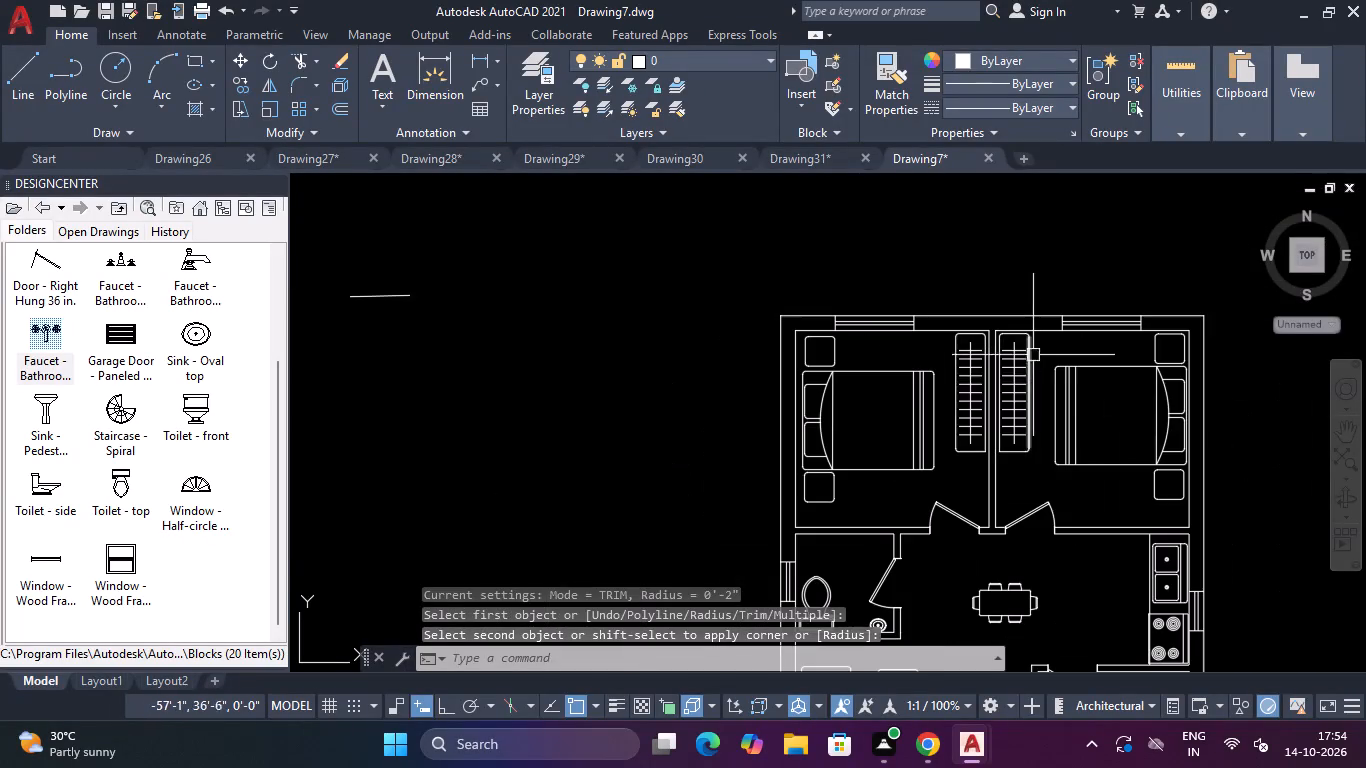
Fillet the remaining lower corner beside the partition wall on each of the two back-to-back wardrobes with a 2" radius.
scroll(1027, 477, up, 3)
key(space)
click(920, 351)
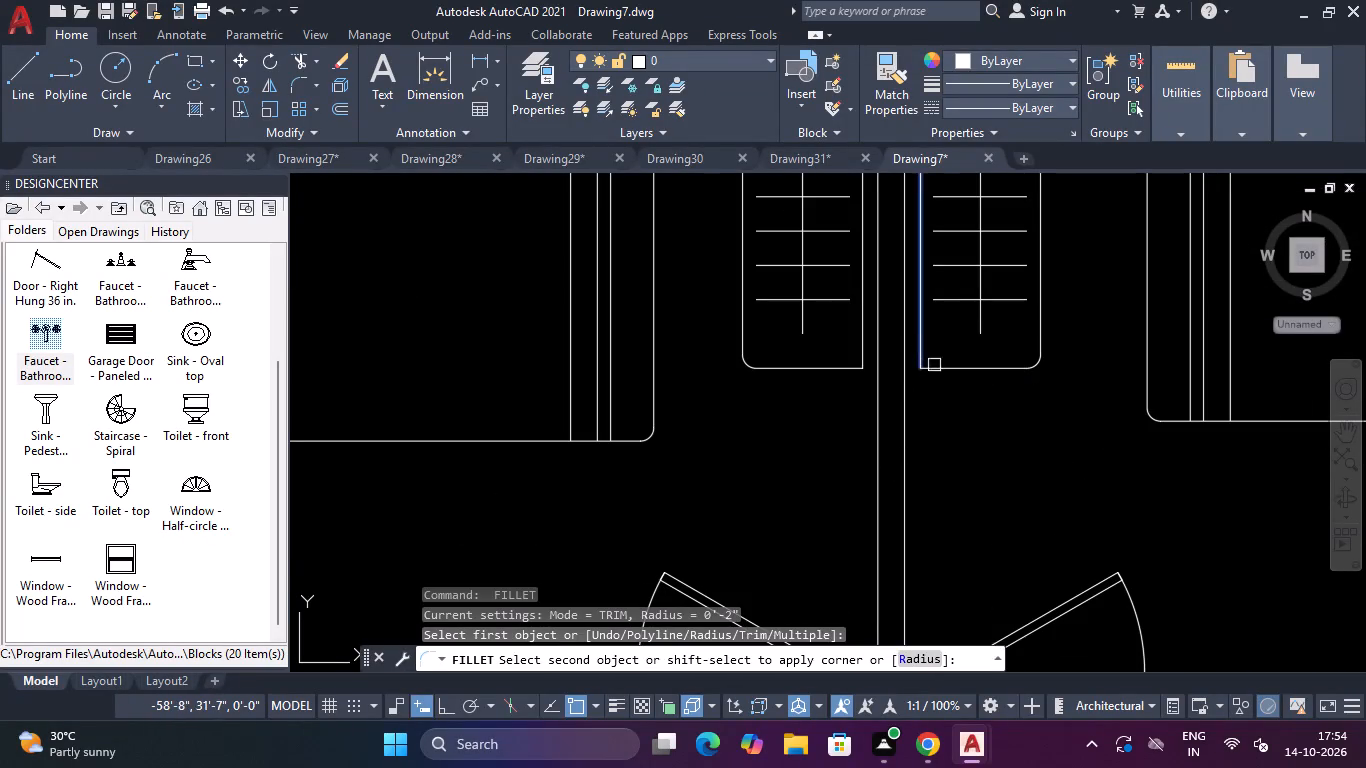
click(946, 371)
key(space)
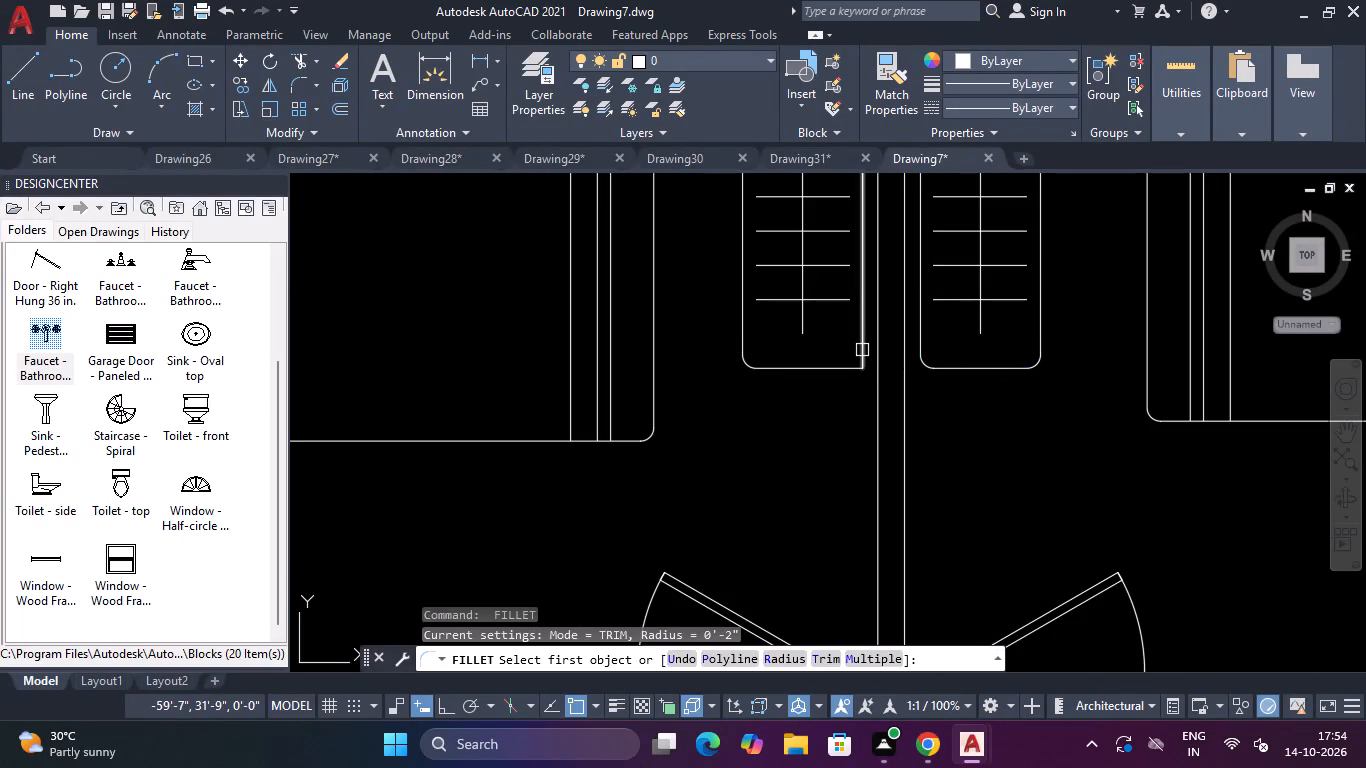
click(862, 350)
click(848, 364)
scroll(840, 364, down, 4)
scroll(839, 280, up, 2)
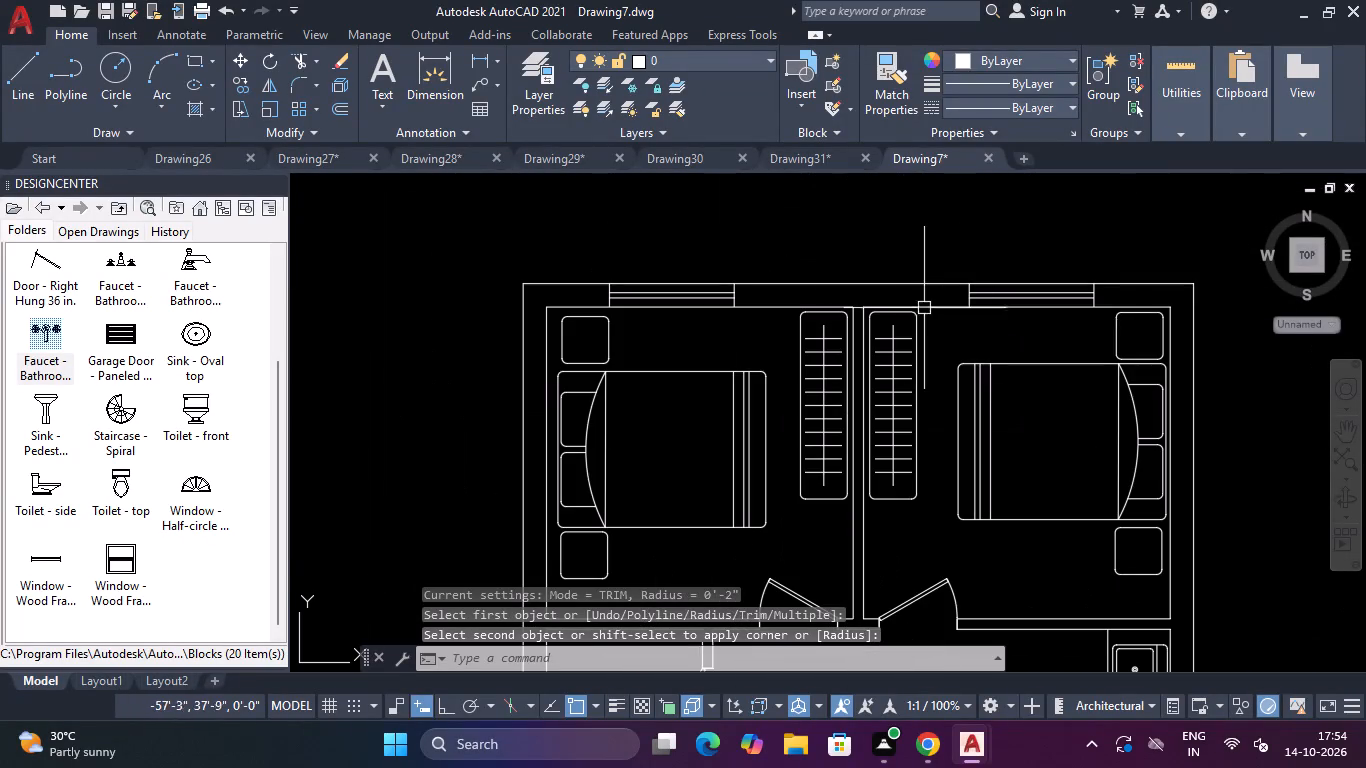
key(Escape)
key(Escape)
key(Escape)
key(Escape)
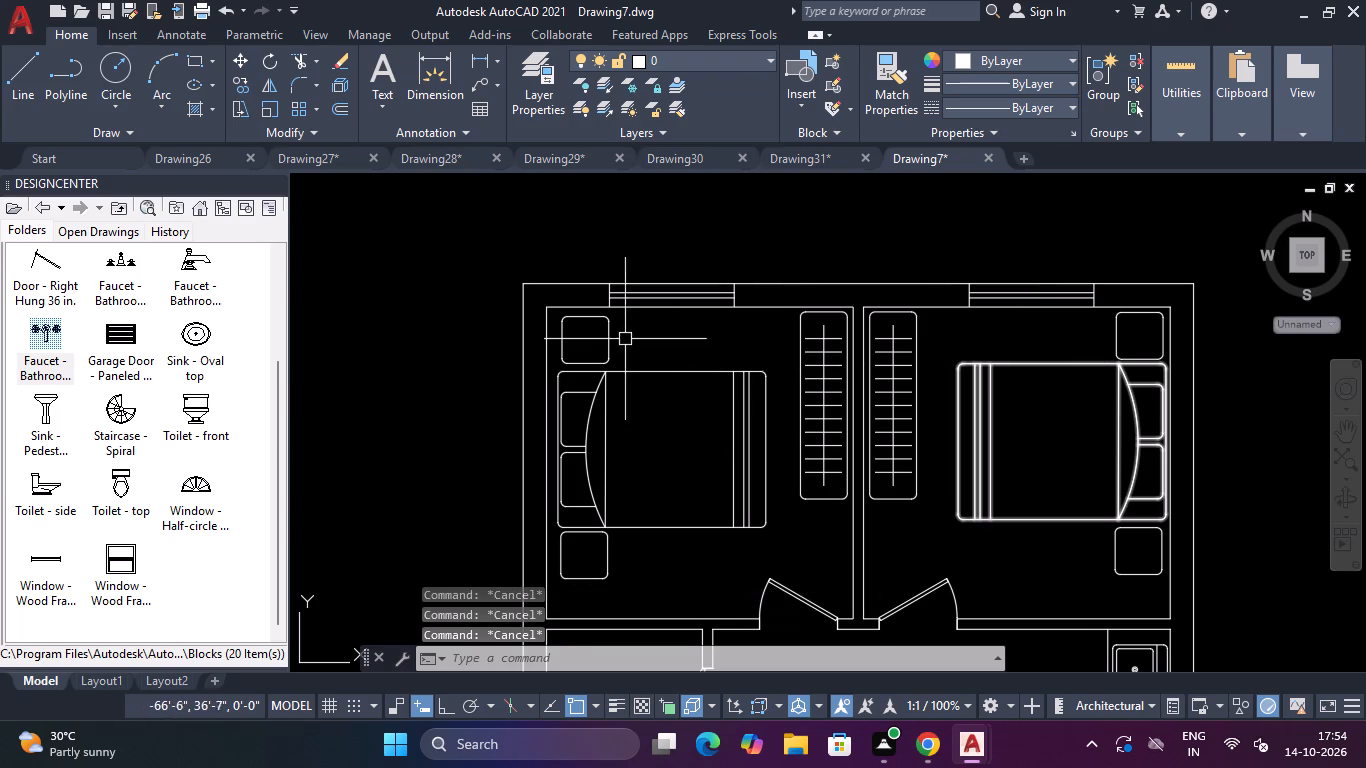
Fillet the two living-room-side corners of the TV unit's outline with a 2" radius.
scroll(619, 339, down, 3)
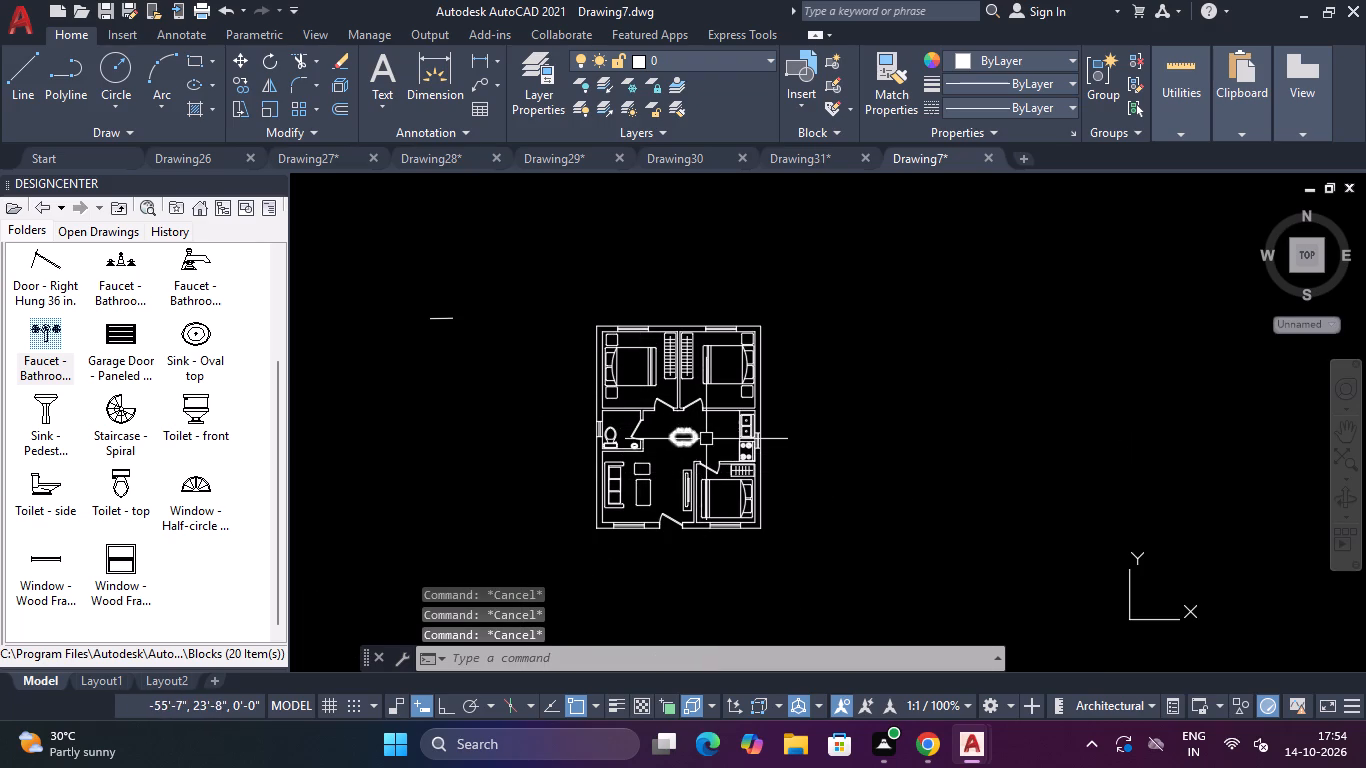
scroll(707, 452, up, 3)
scroll(714, 468, down, 3)
scroll(727, 517, up, 1)
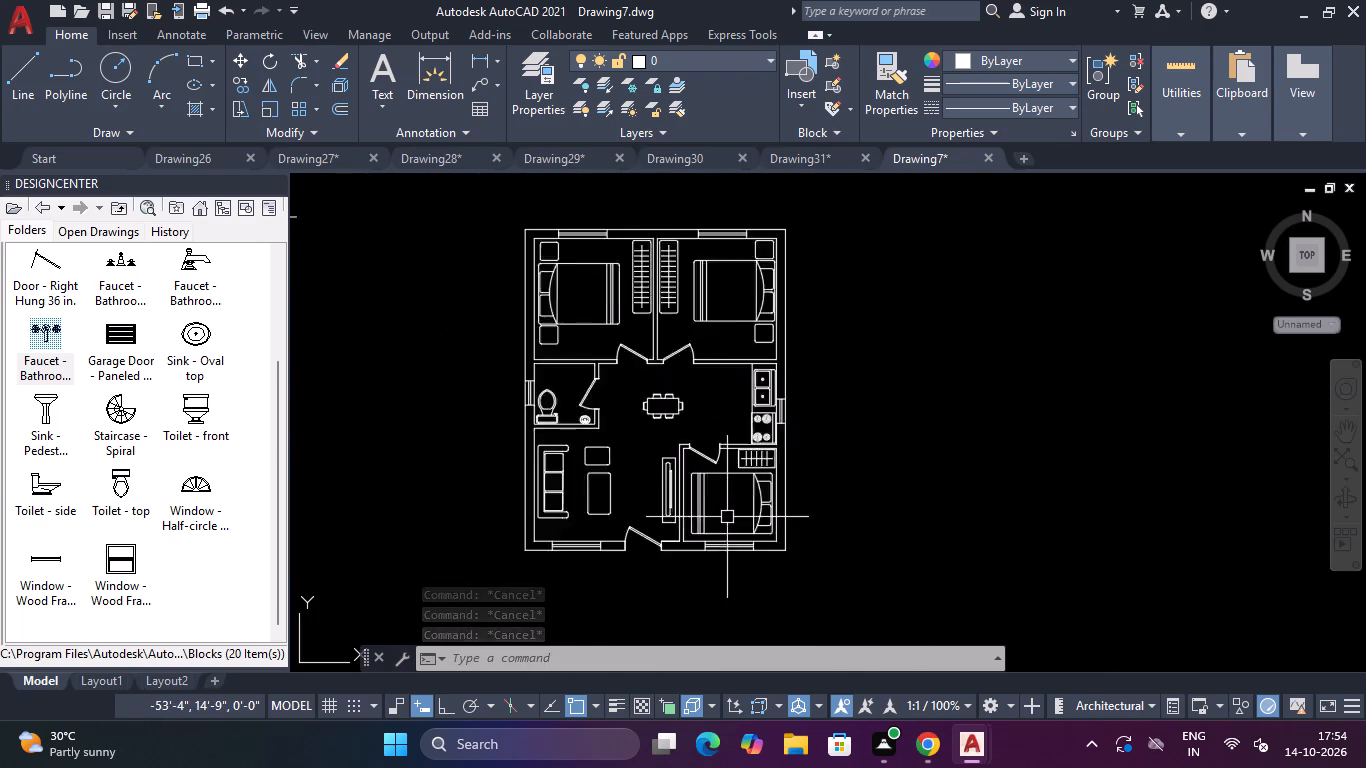
scroll(727, 517, up, 1)
scroll(625, 479, up, 2)
key(space)
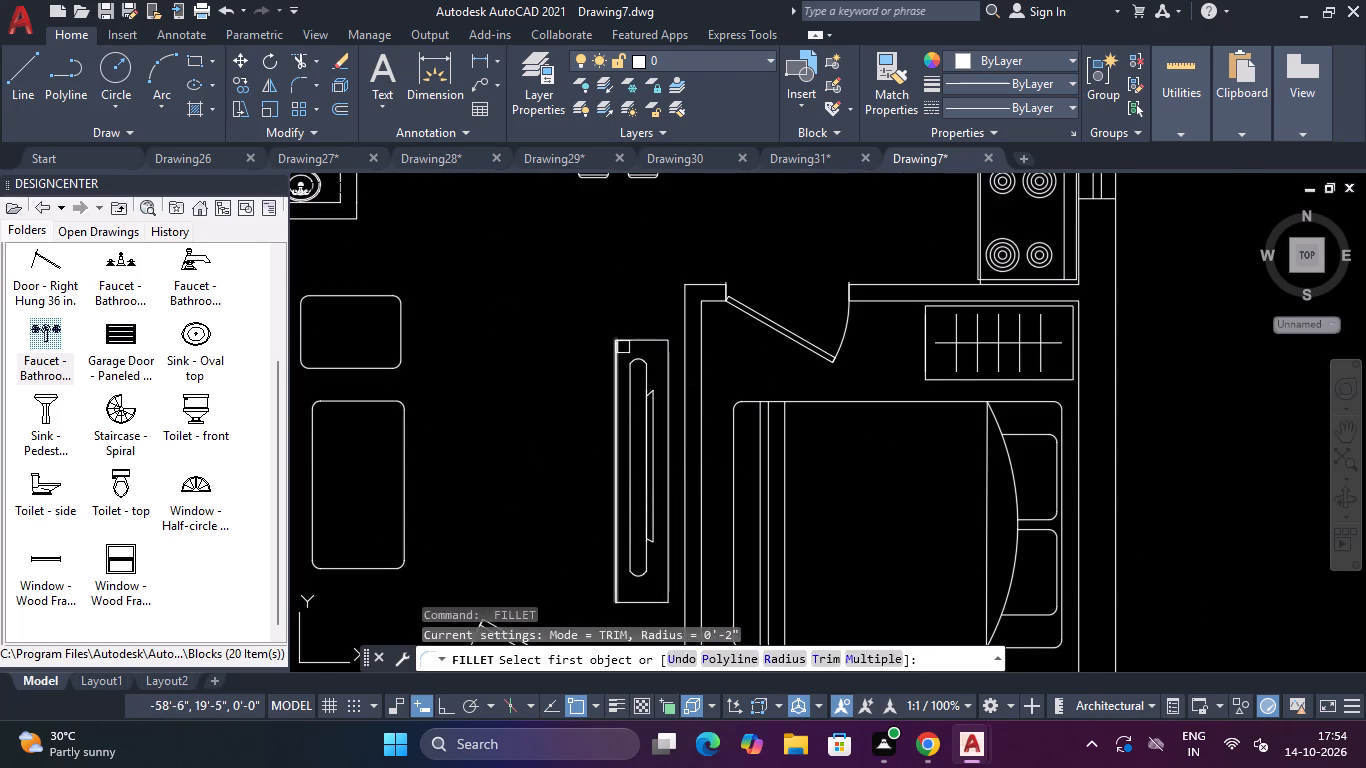
scroll(625, 338, up, 2)
click(640, 339)
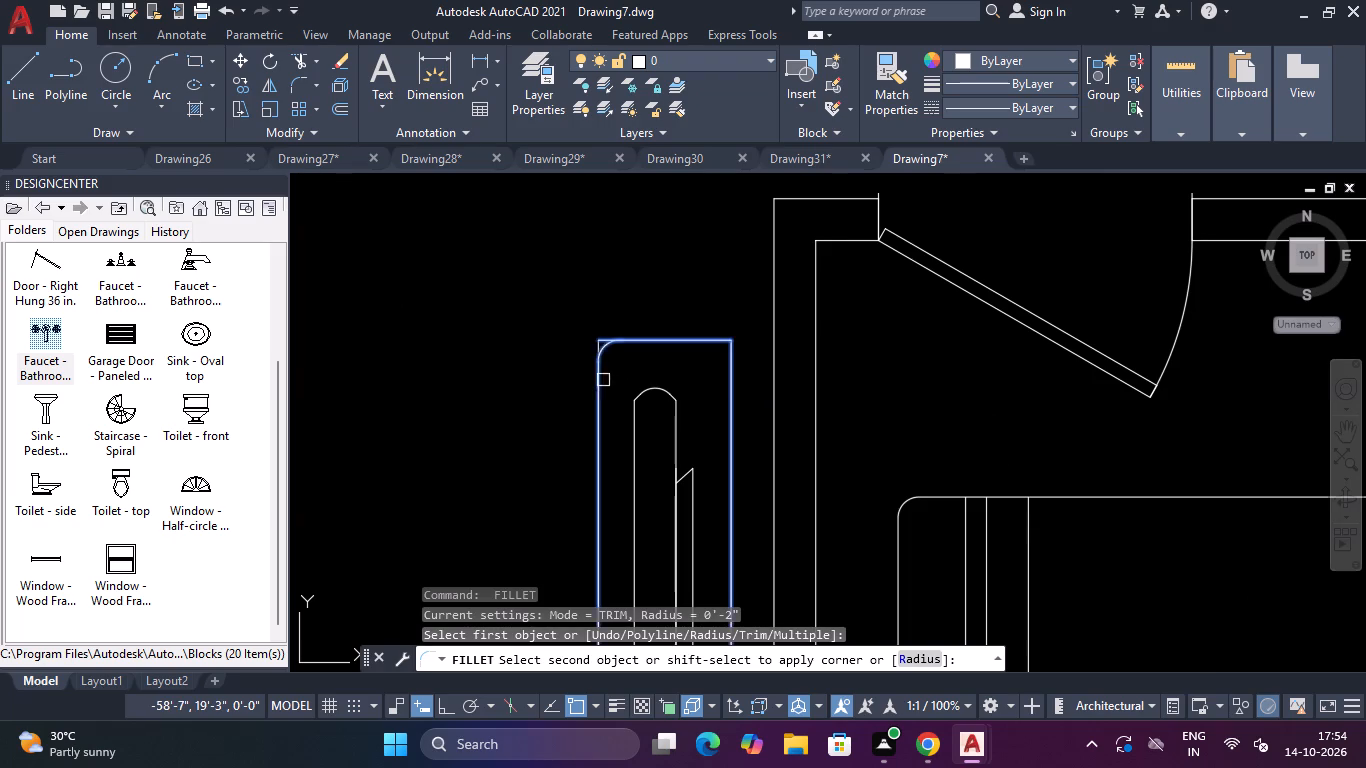
click(596, 376)
key(space)
scroll(598, 414, down, 3)
scroll(607, 569, up, 4)
click(610, 573)
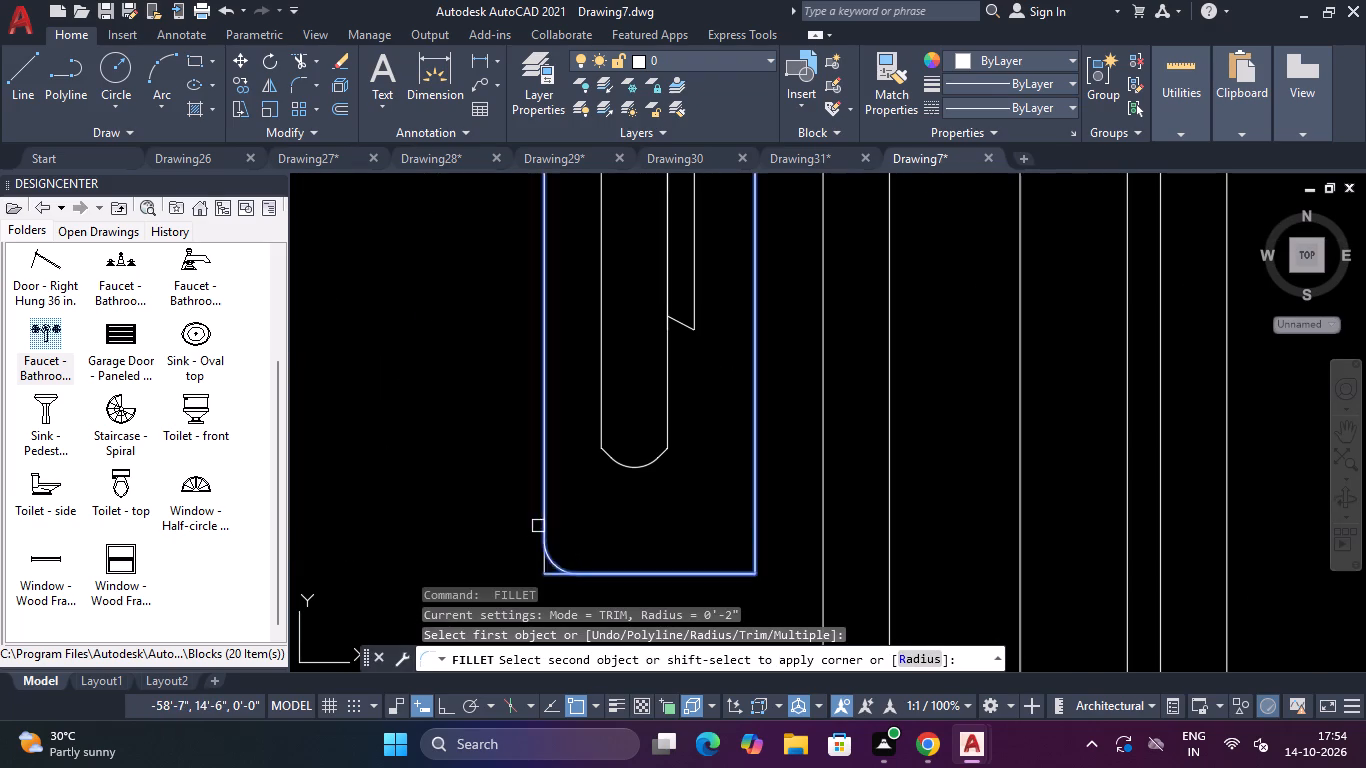
click(545, 524)
scroll(564, 517, down, 5)
key(Escape)
key(Escape)
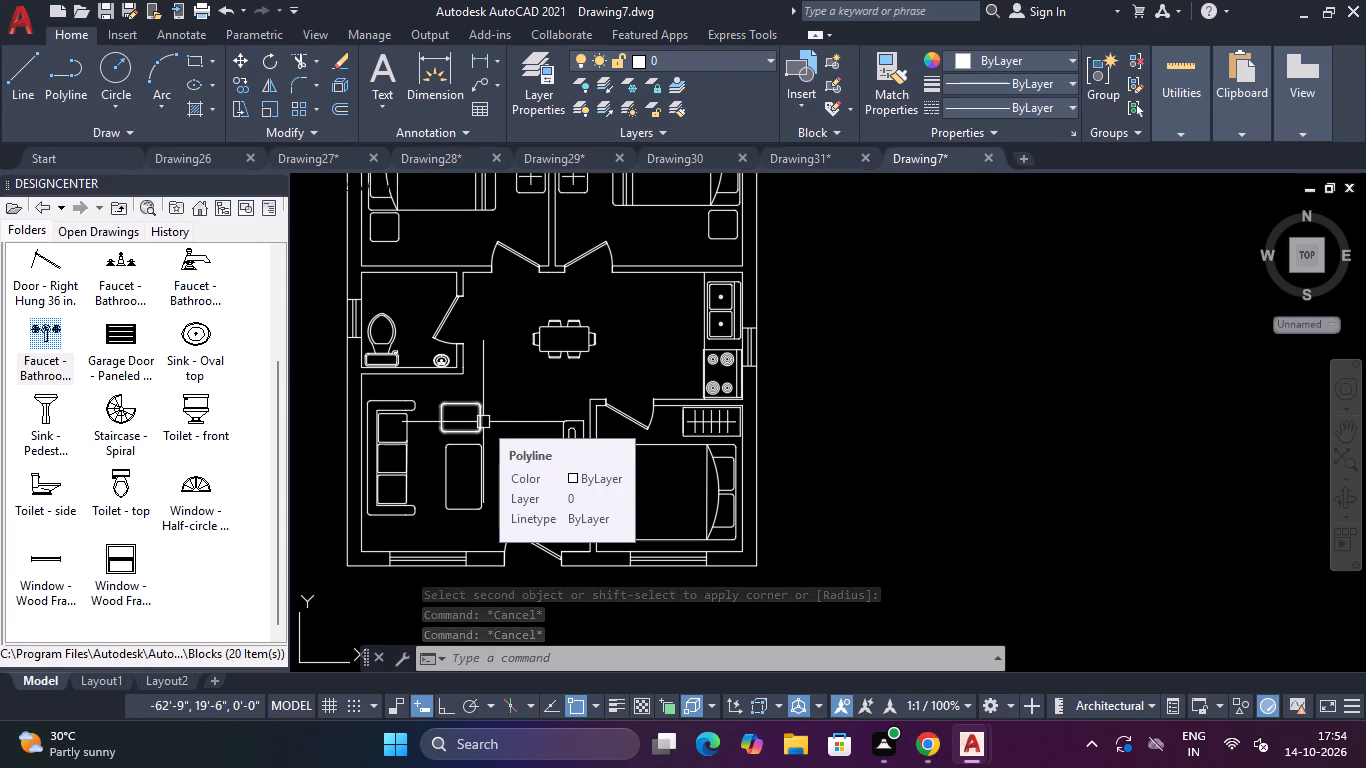
key(Escape)
key(Escape)
Close DesignCenter and insert a Trees - Imperial block from the tool palettes in the empty space east of the floor plan.
scroll(483, 421, down, 3)
scroll(417, 497, up, 1)
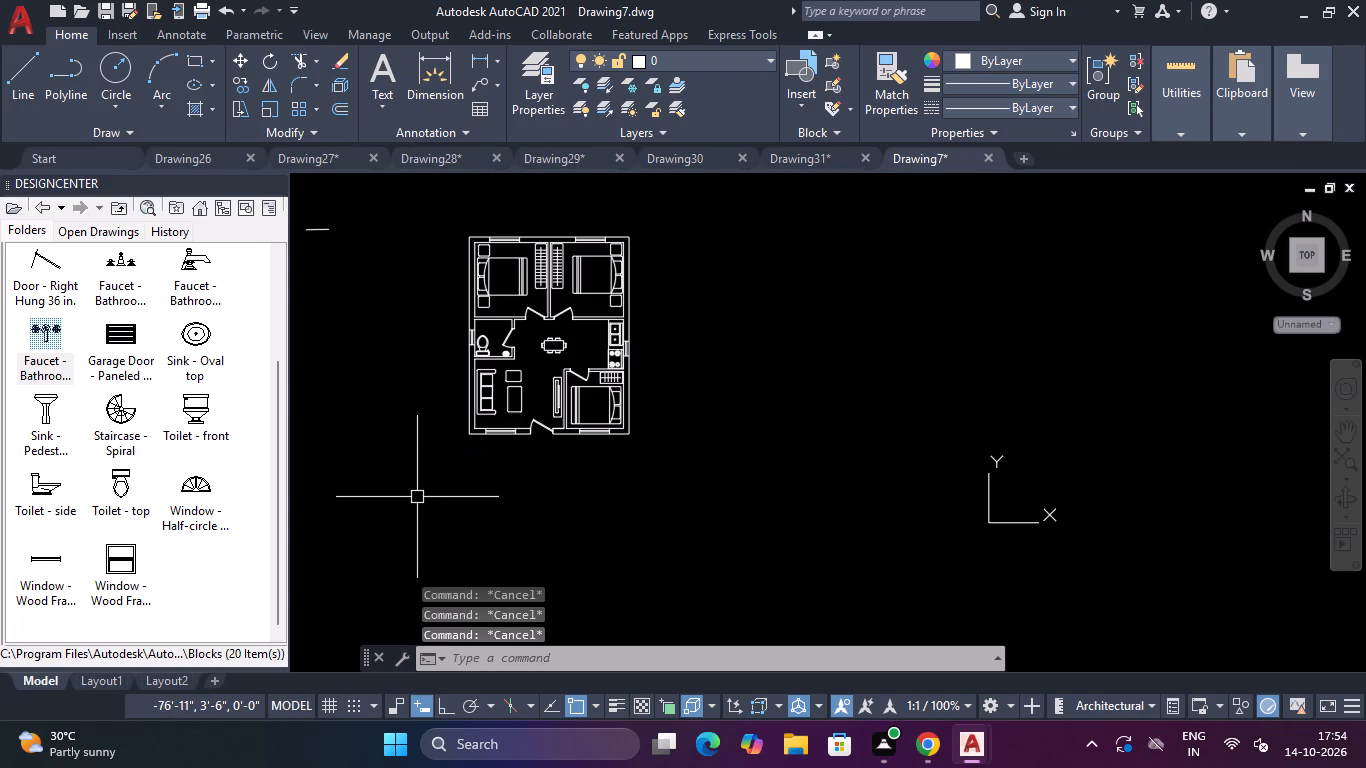
key(ctrl+2)
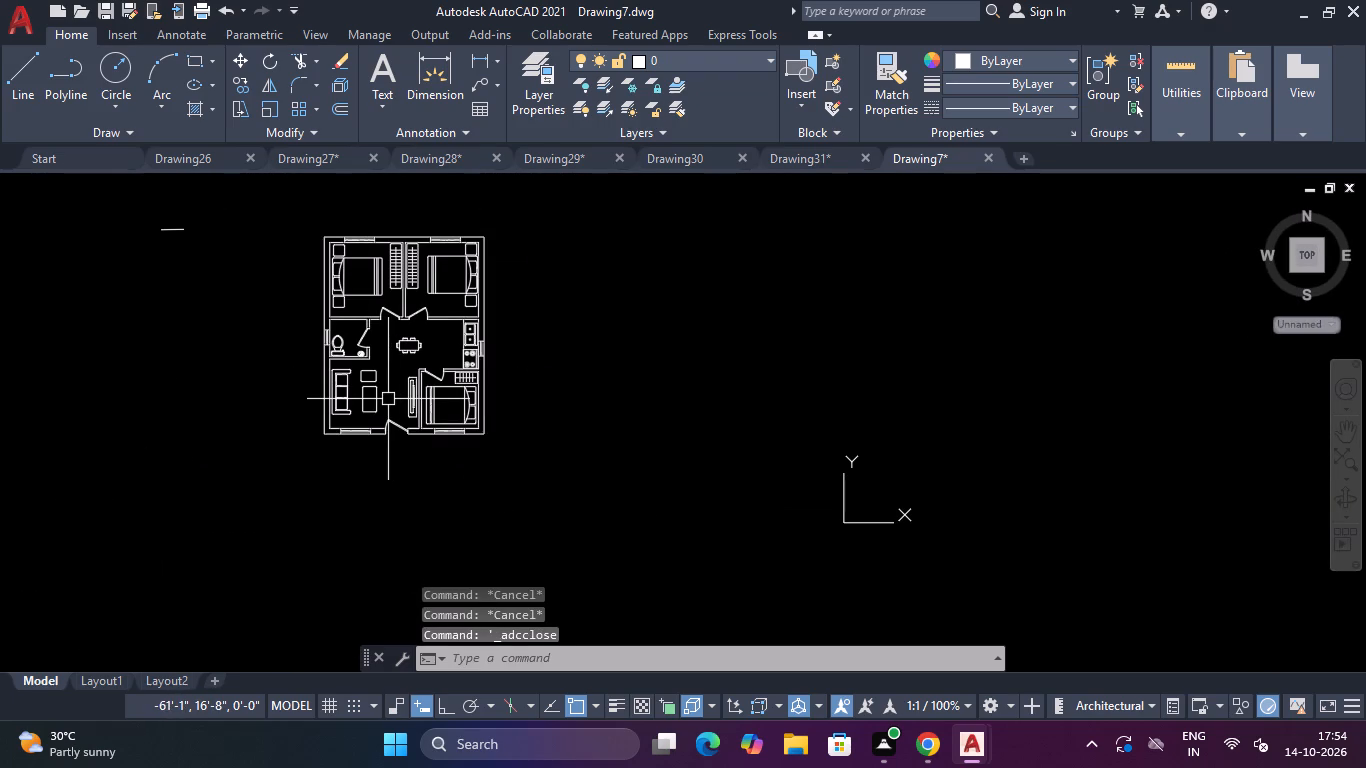
key(ctrl+3)
click(853, 425)
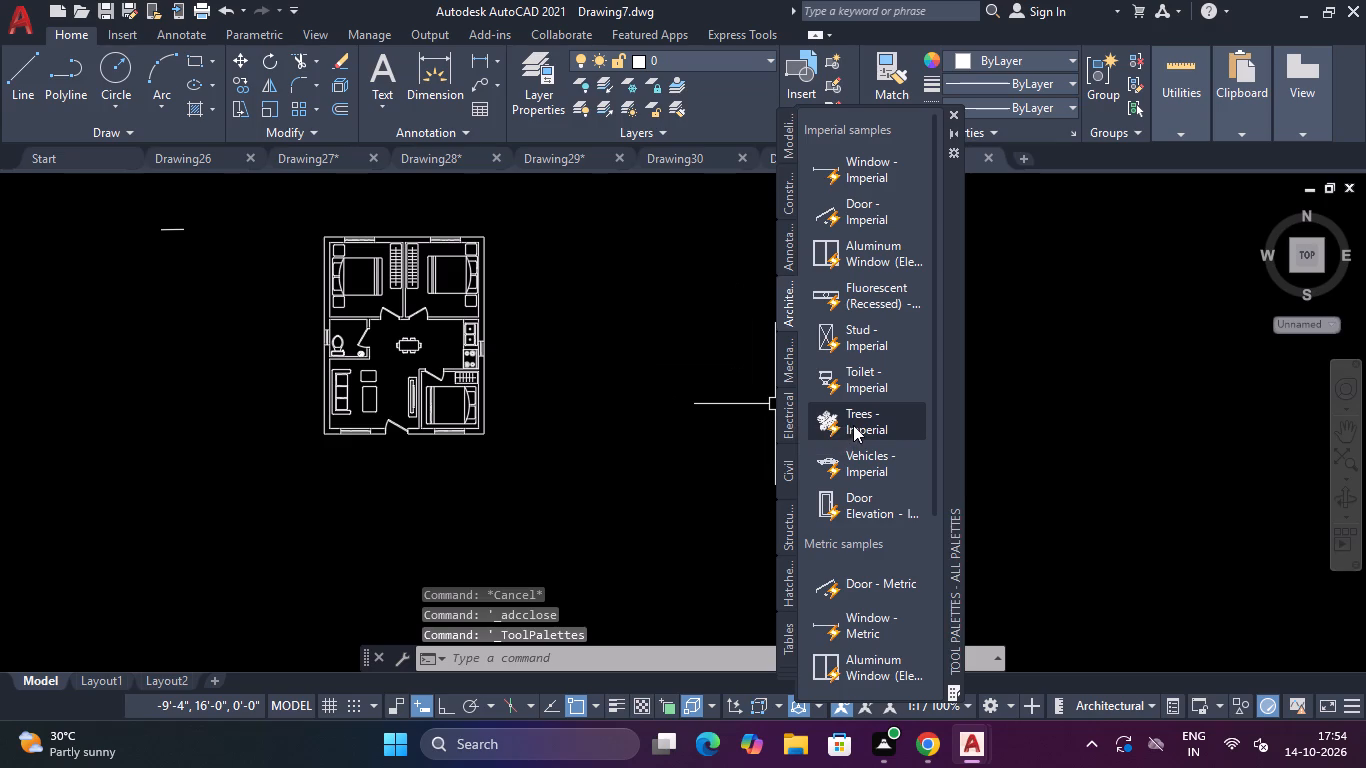
click(593, 346)
key(Escape)
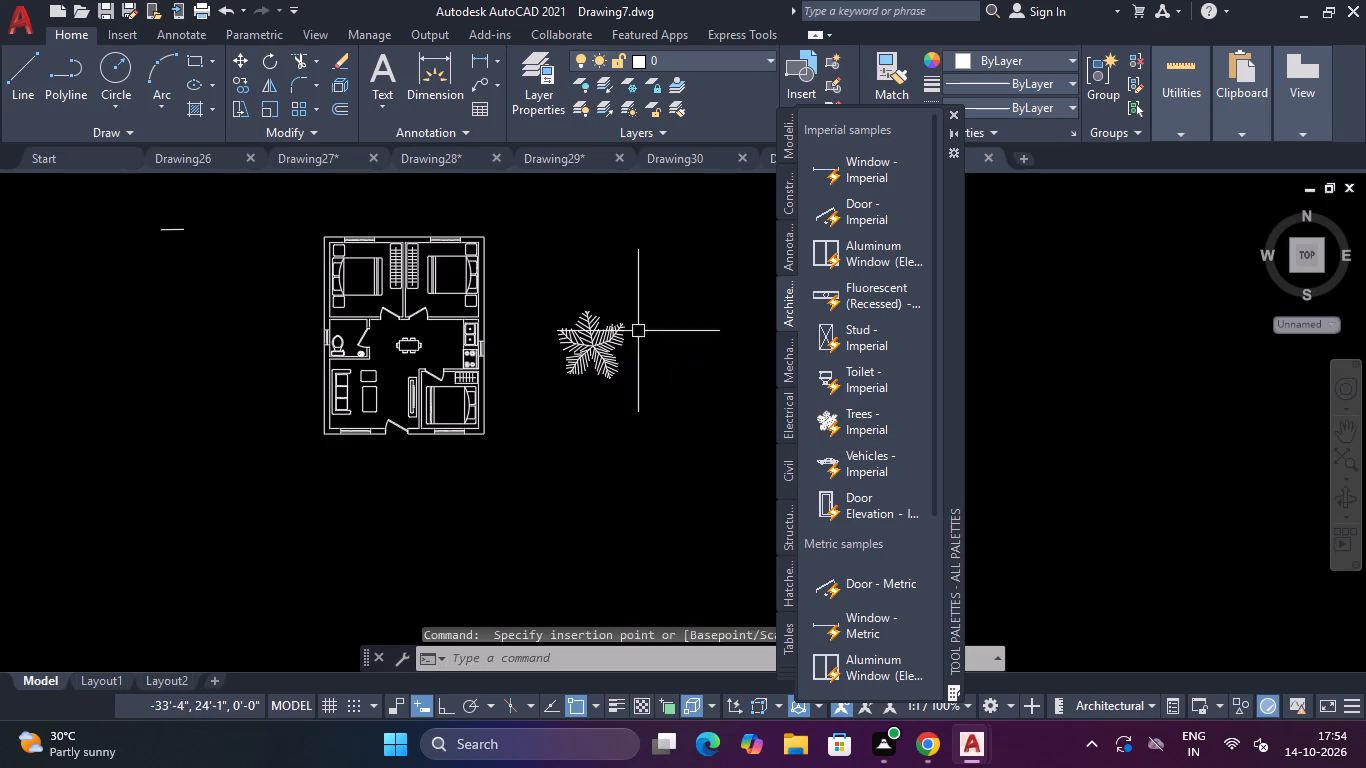
click(960, 111)
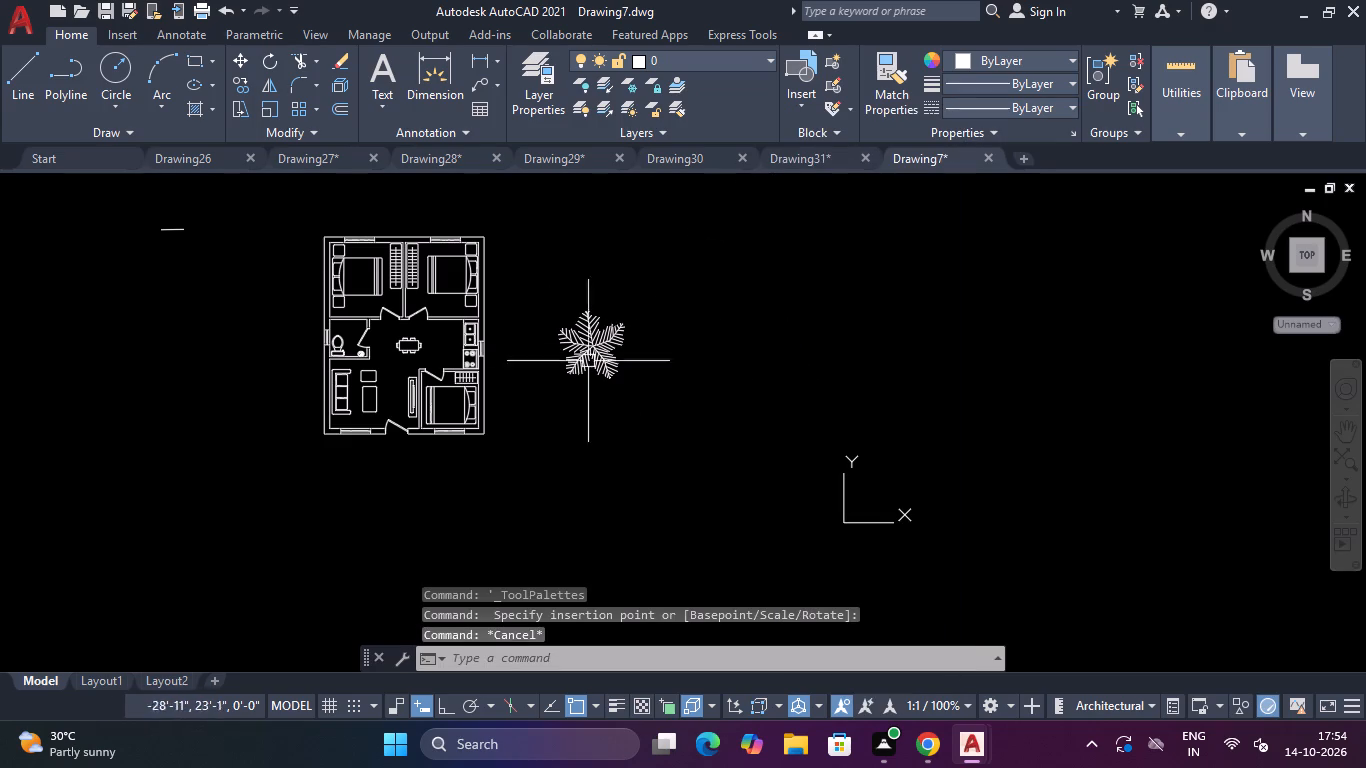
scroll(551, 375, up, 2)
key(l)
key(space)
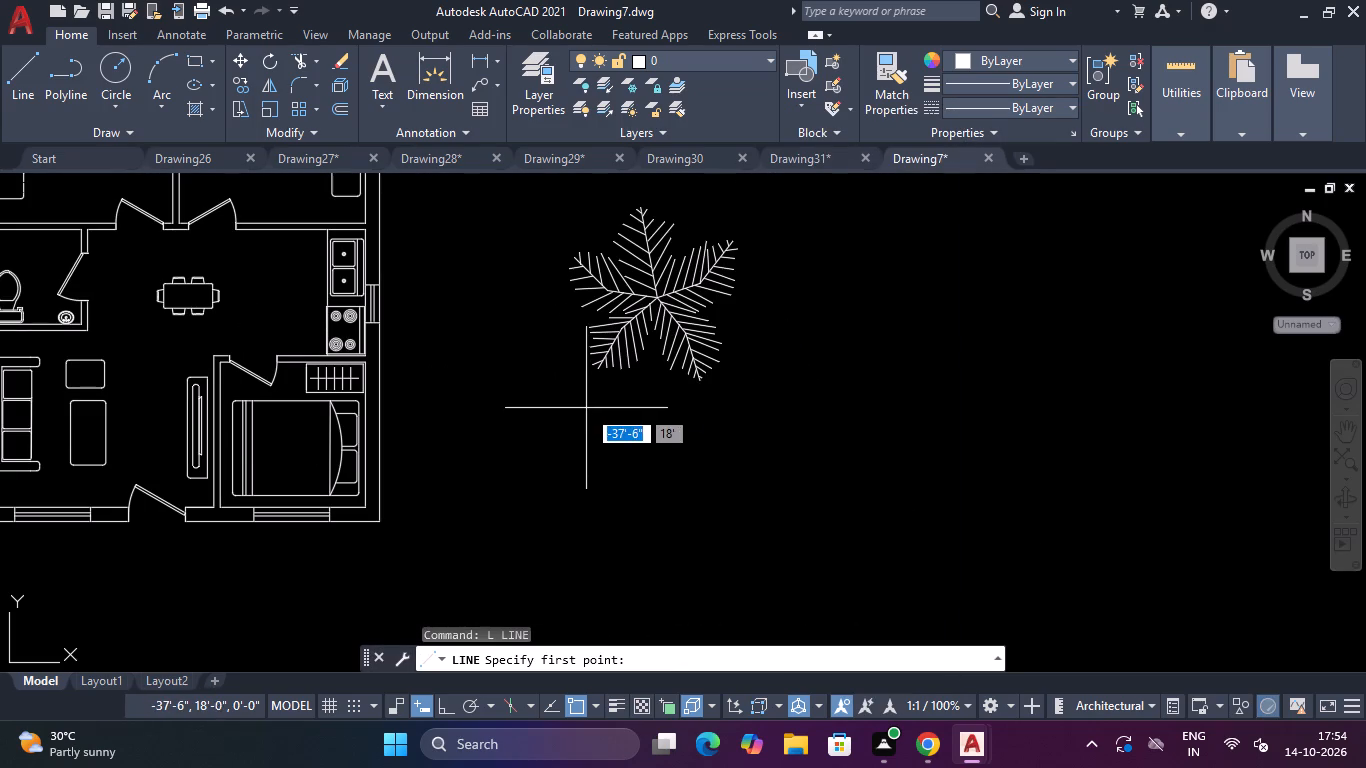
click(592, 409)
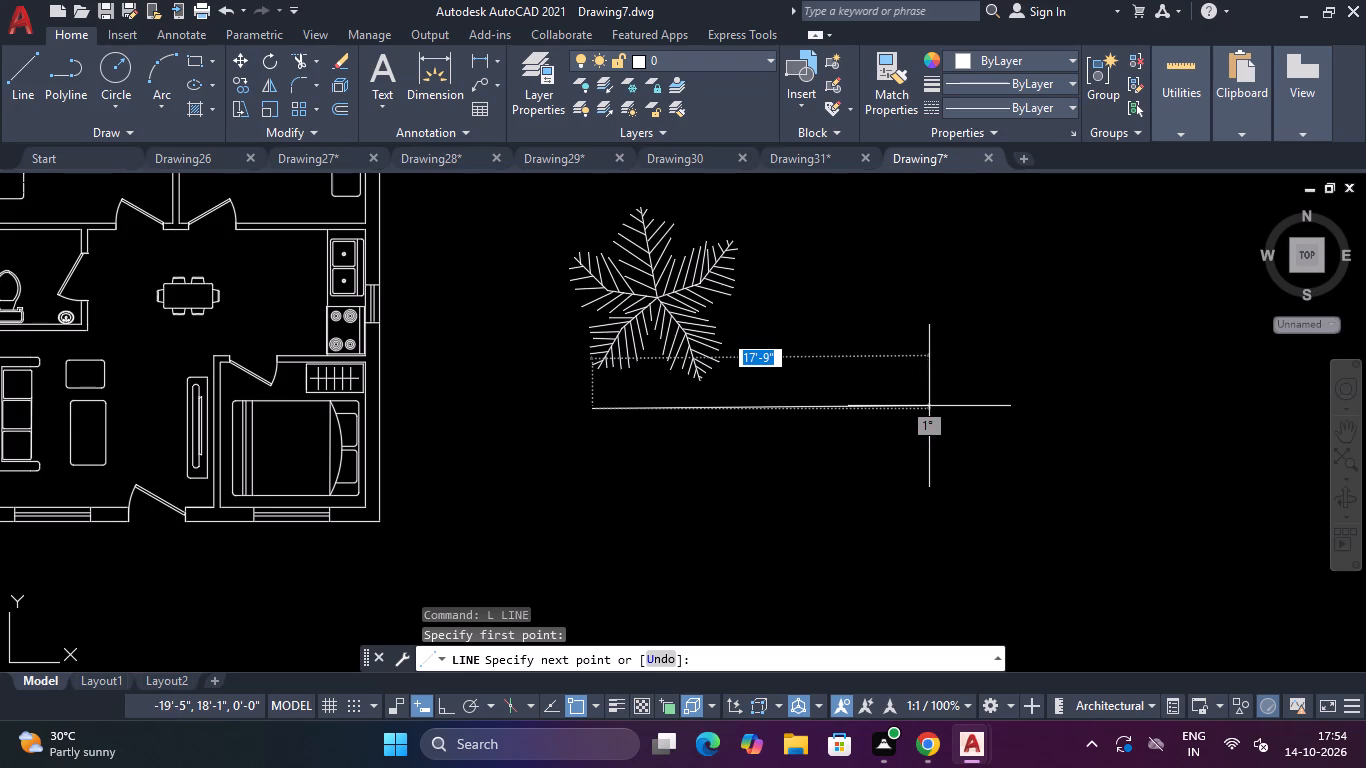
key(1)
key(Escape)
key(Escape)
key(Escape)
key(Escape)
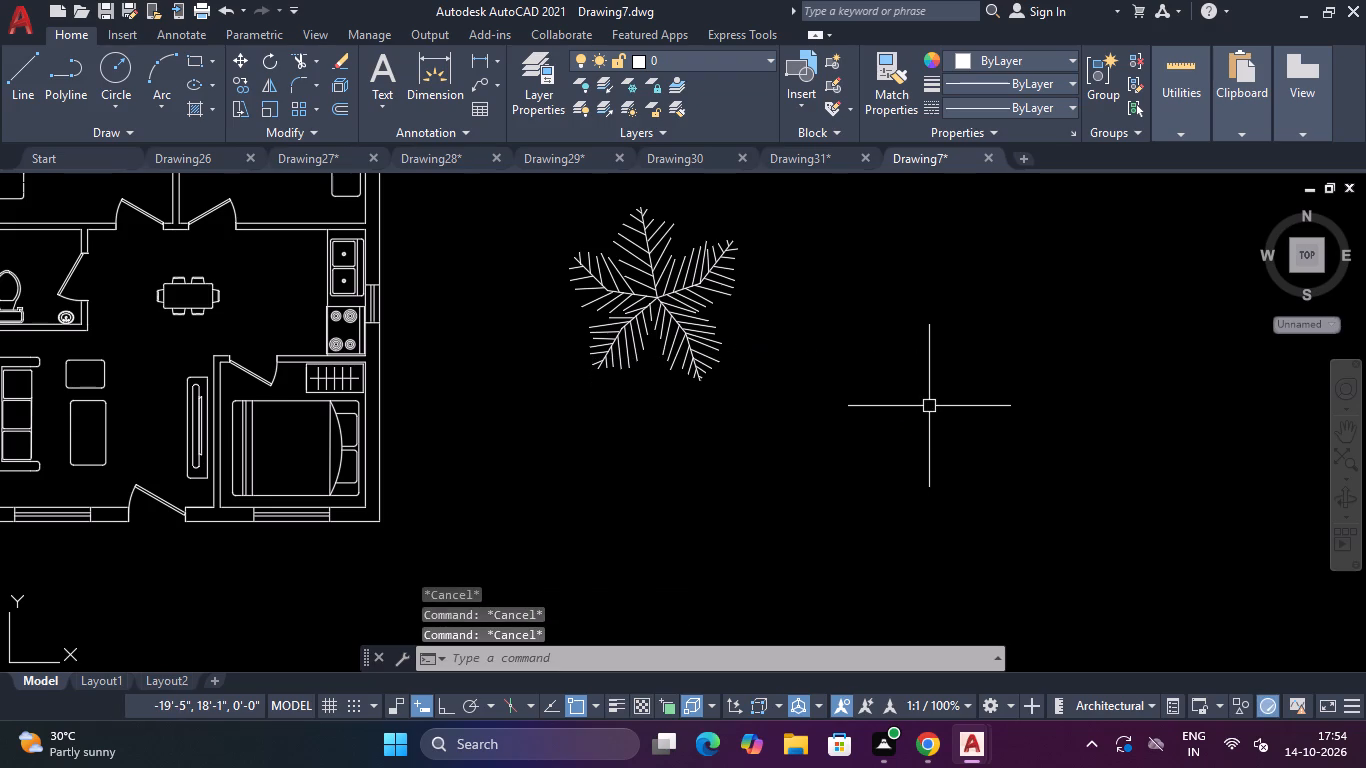
Draw a 1' horizontal reference line just below the tree with Ortho on.
text(L)
key(space)
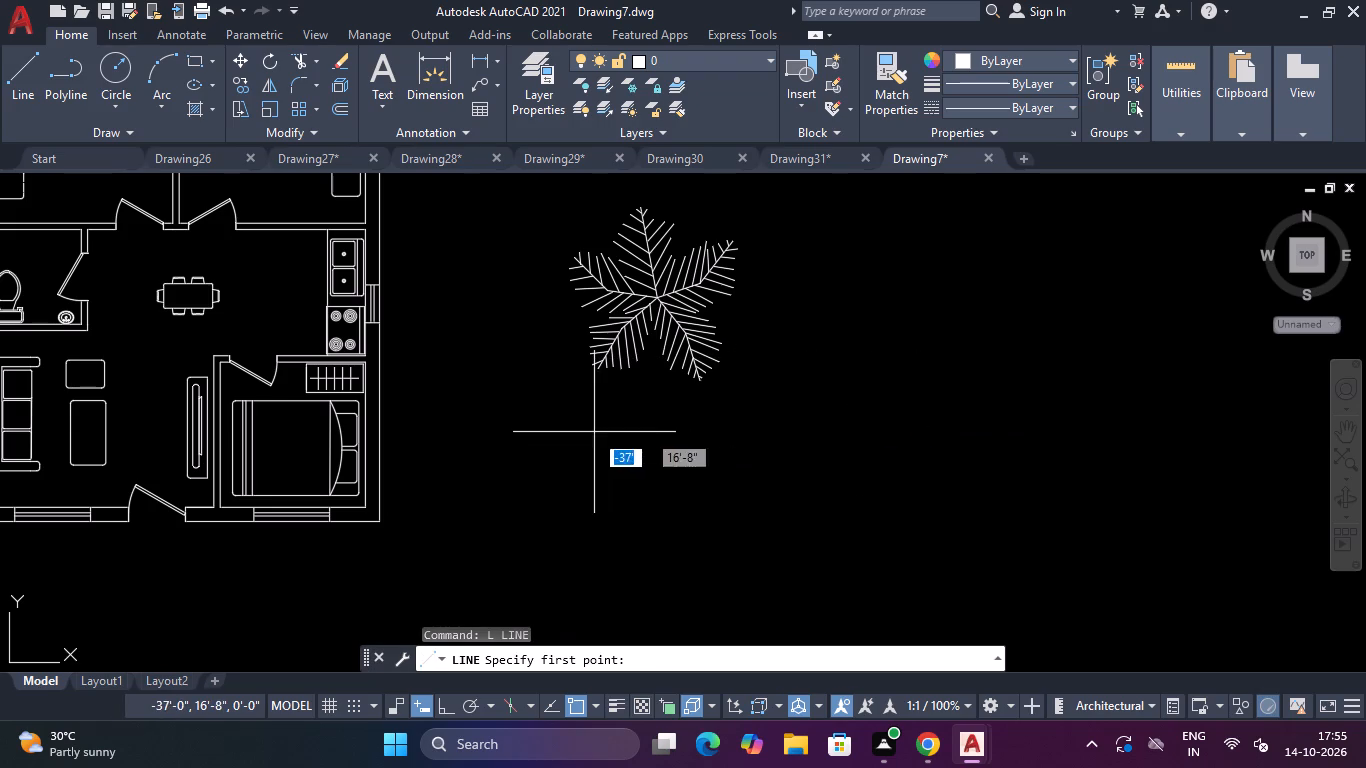
click(570, 427)
key(F8)
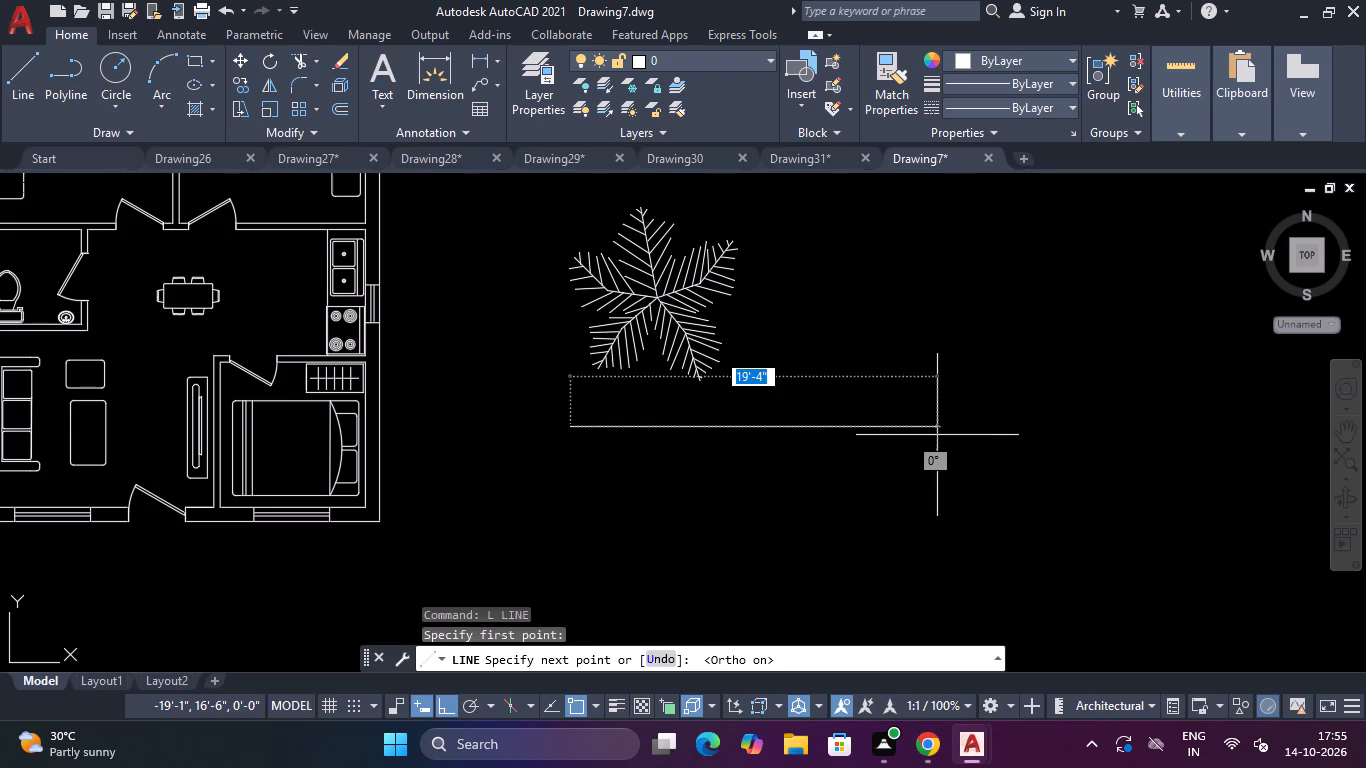
key(1)
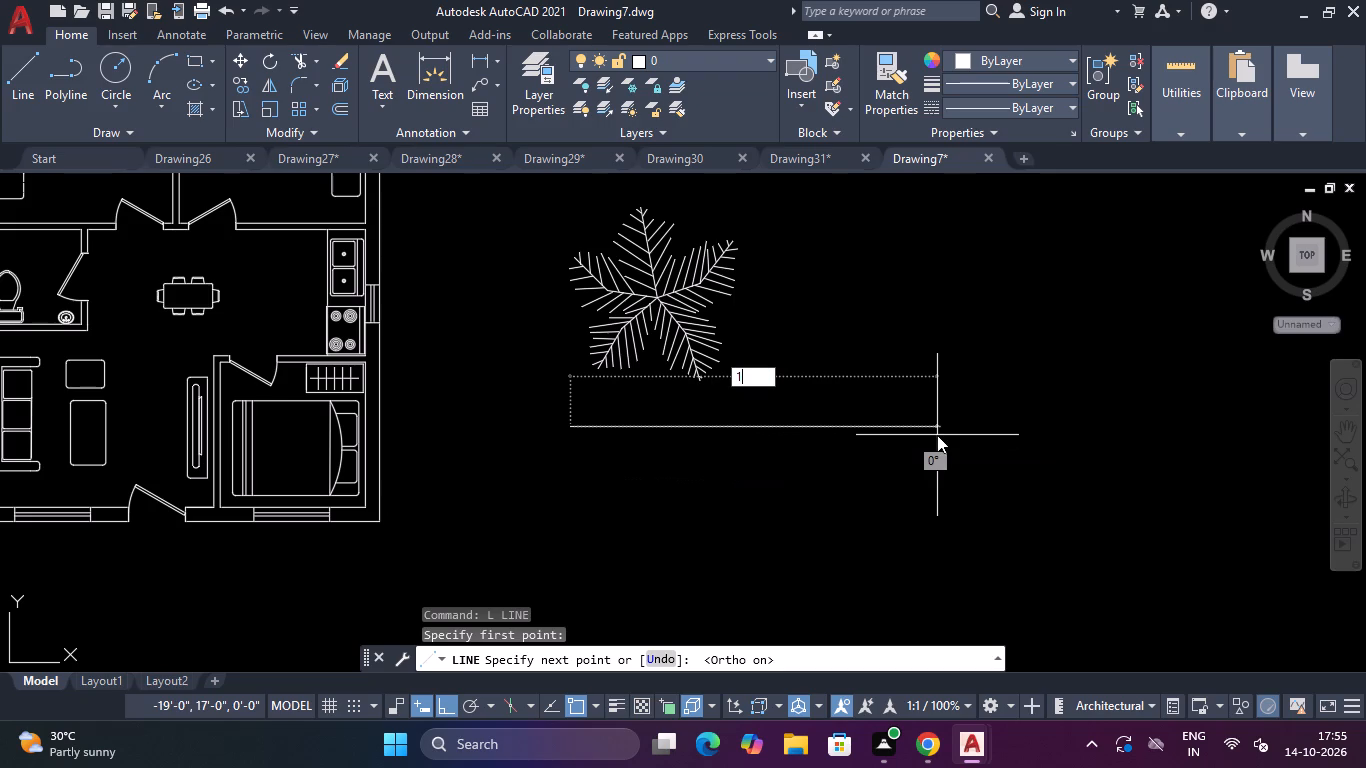
key(apostrophe)
key(Return)
key(Escape)
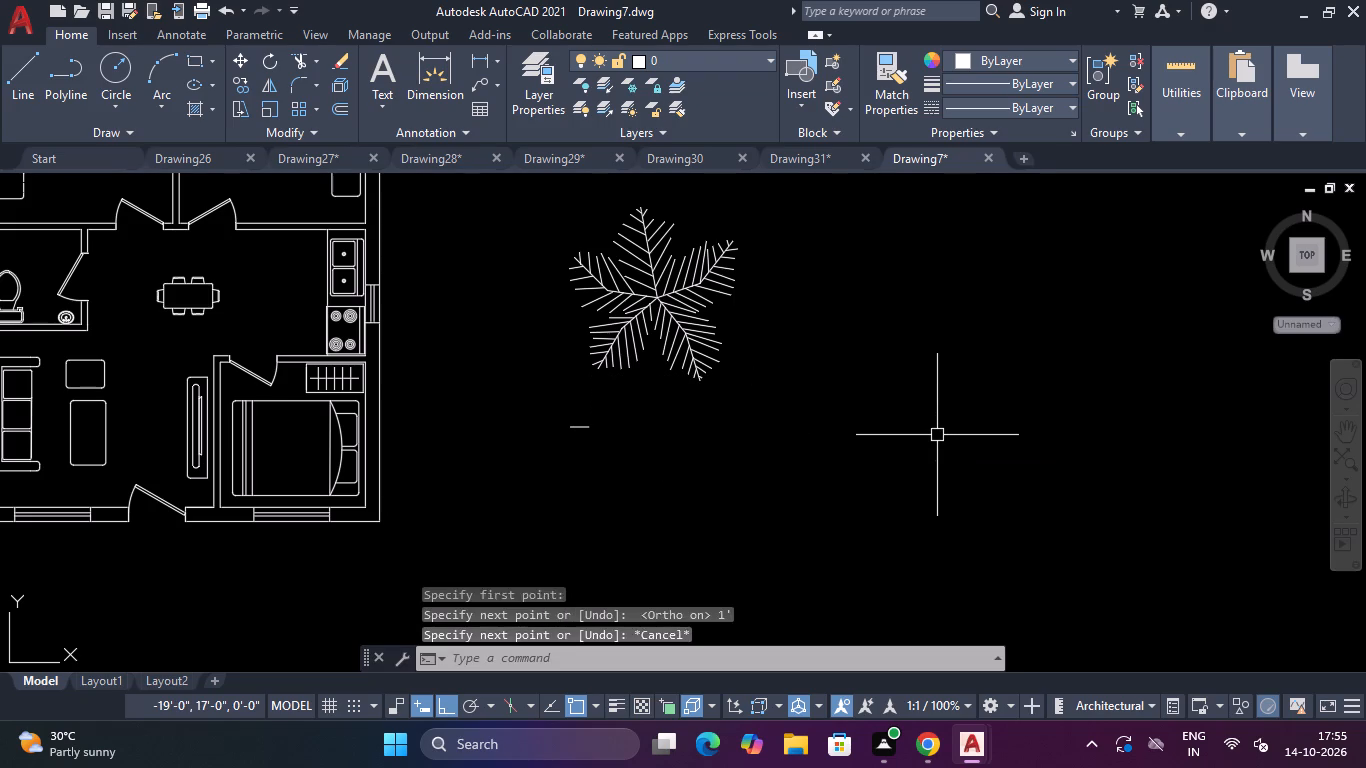
key(Escape)
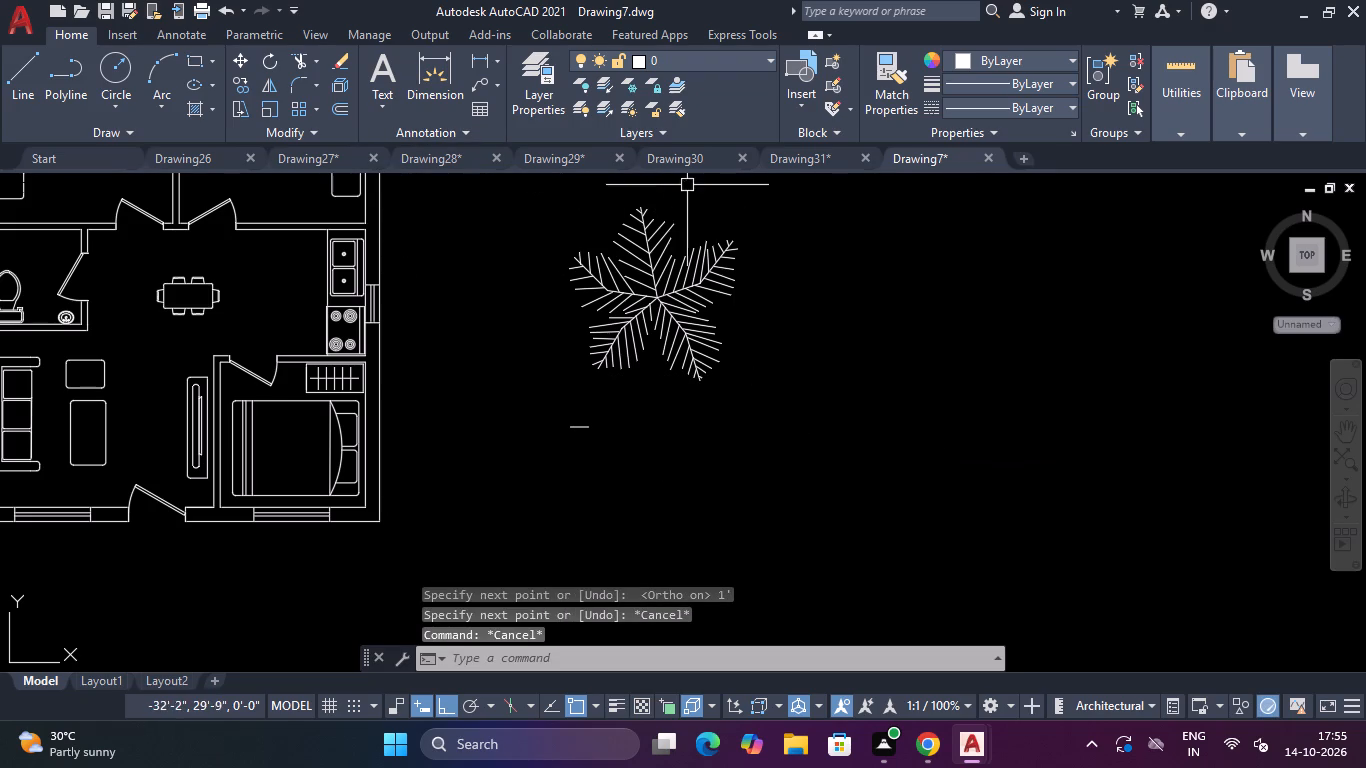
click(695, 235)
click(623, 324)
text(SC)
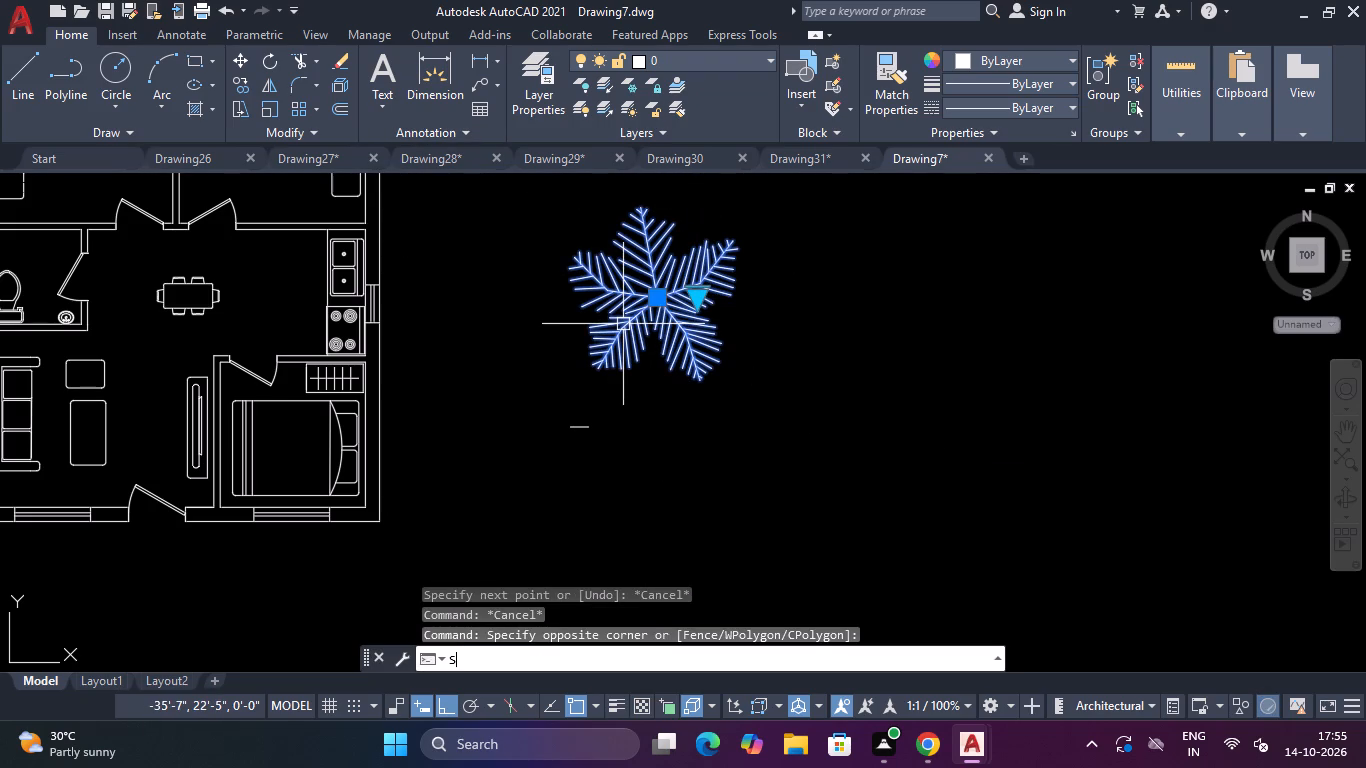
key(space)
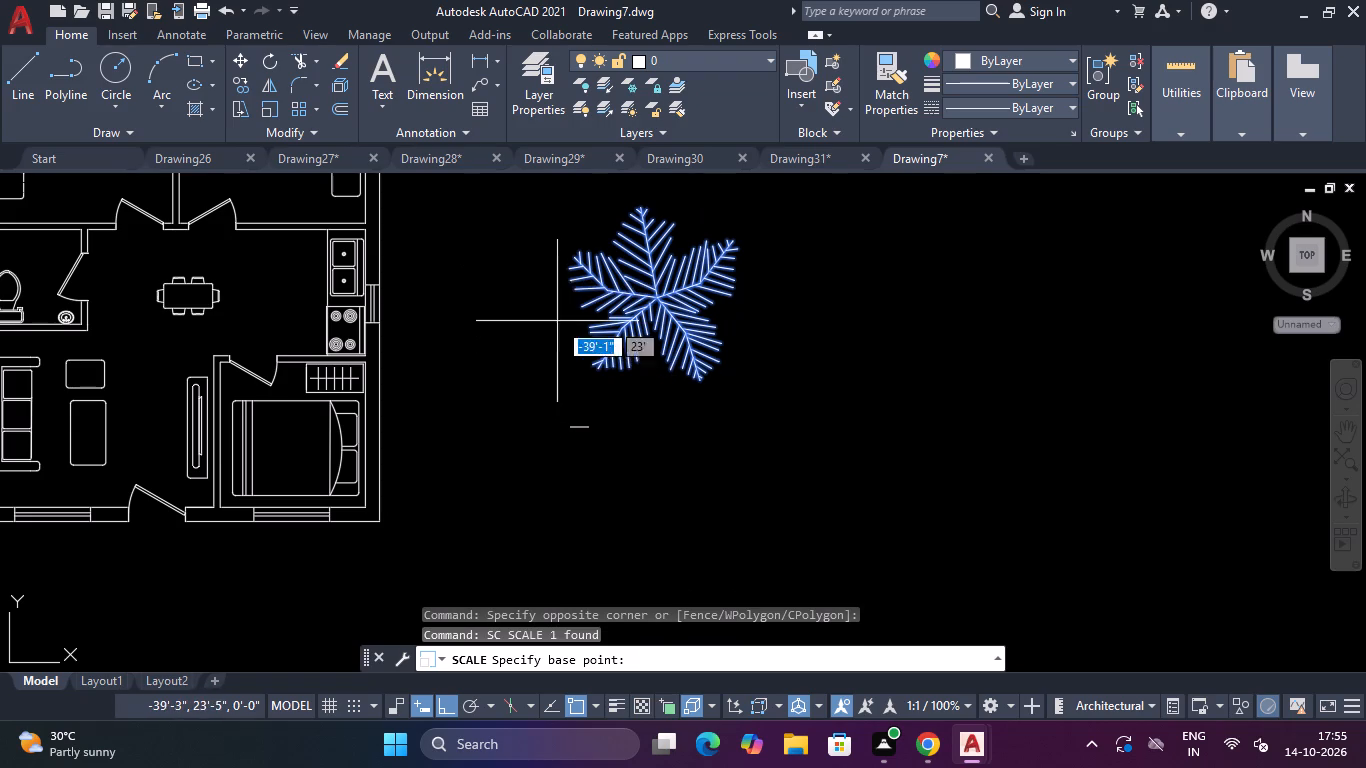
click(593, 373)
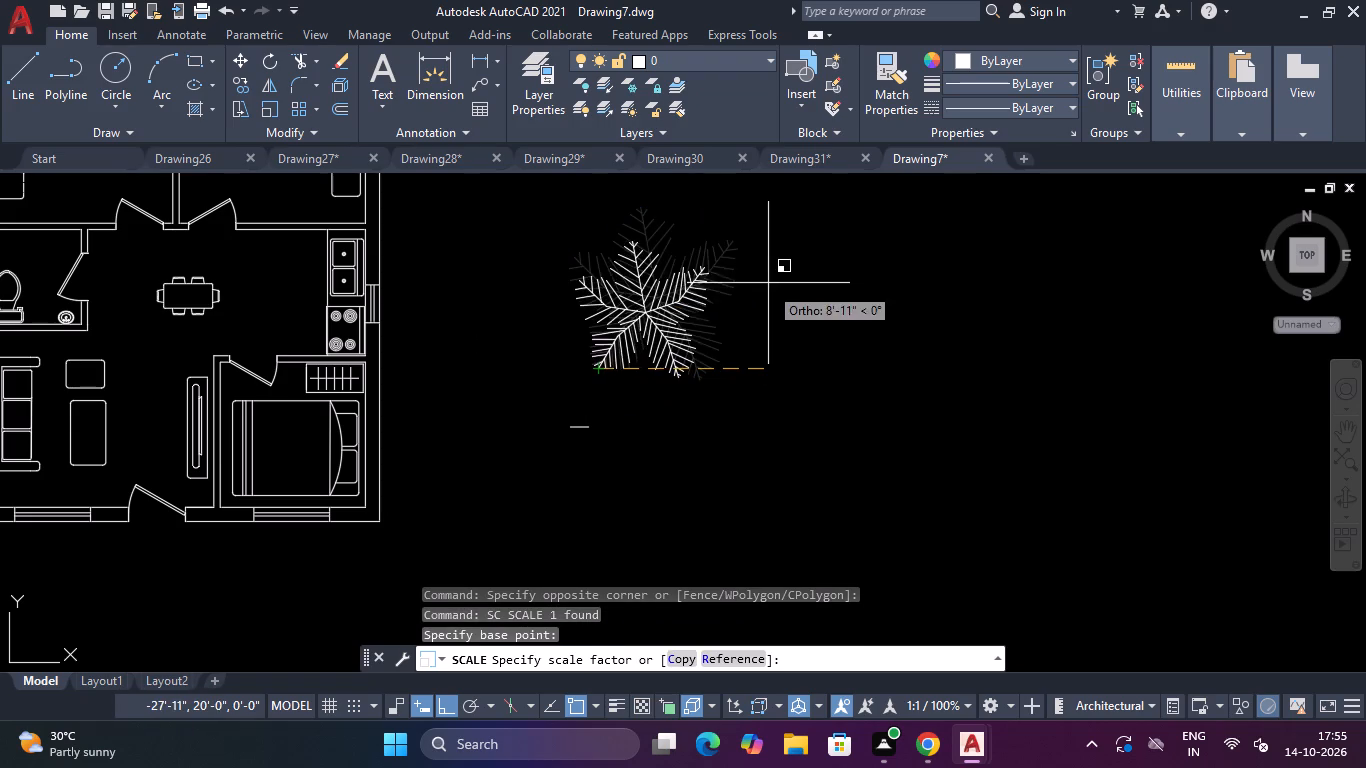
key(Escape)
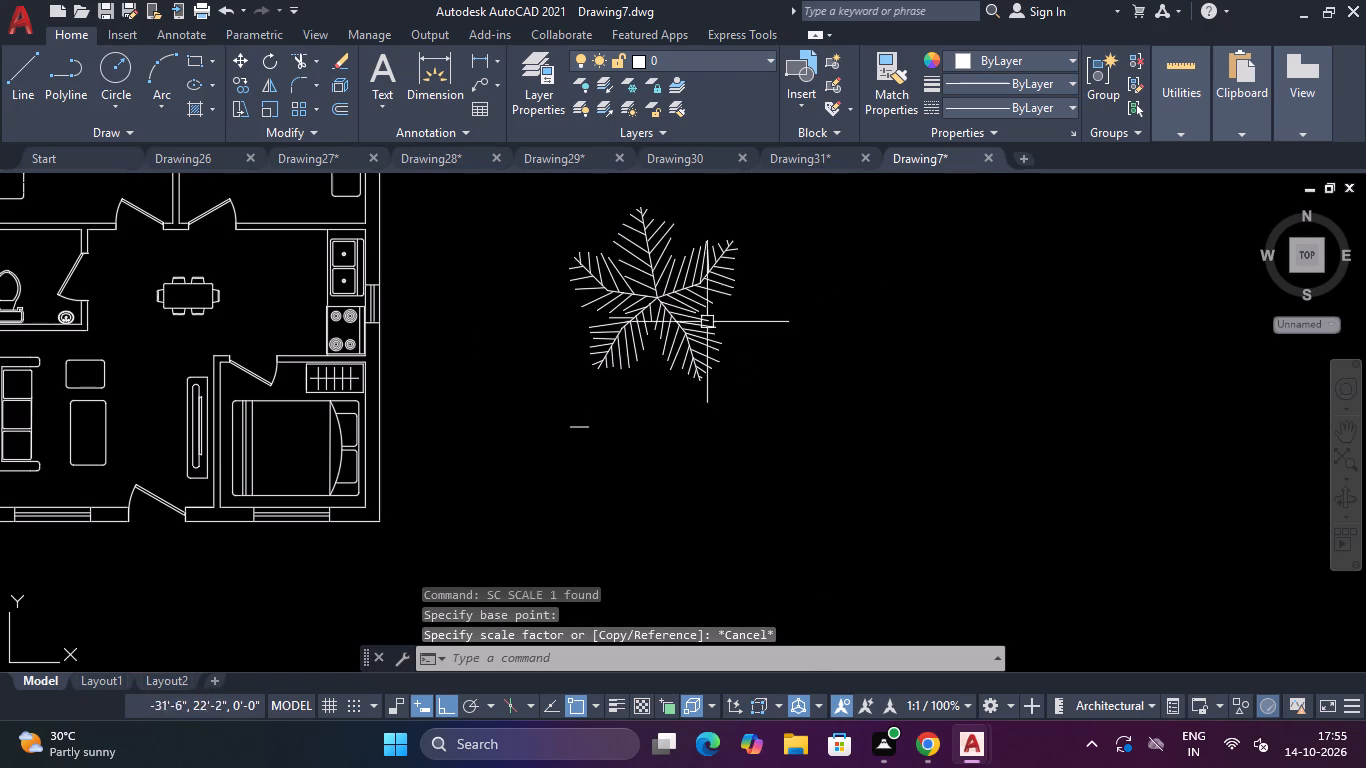
Scale the palm tree block by reference from the line's west end, so its leaf-tip span matches the 1' reference line.
drag(770, 245, 758, 257)
click(633, 337)
text(SC)
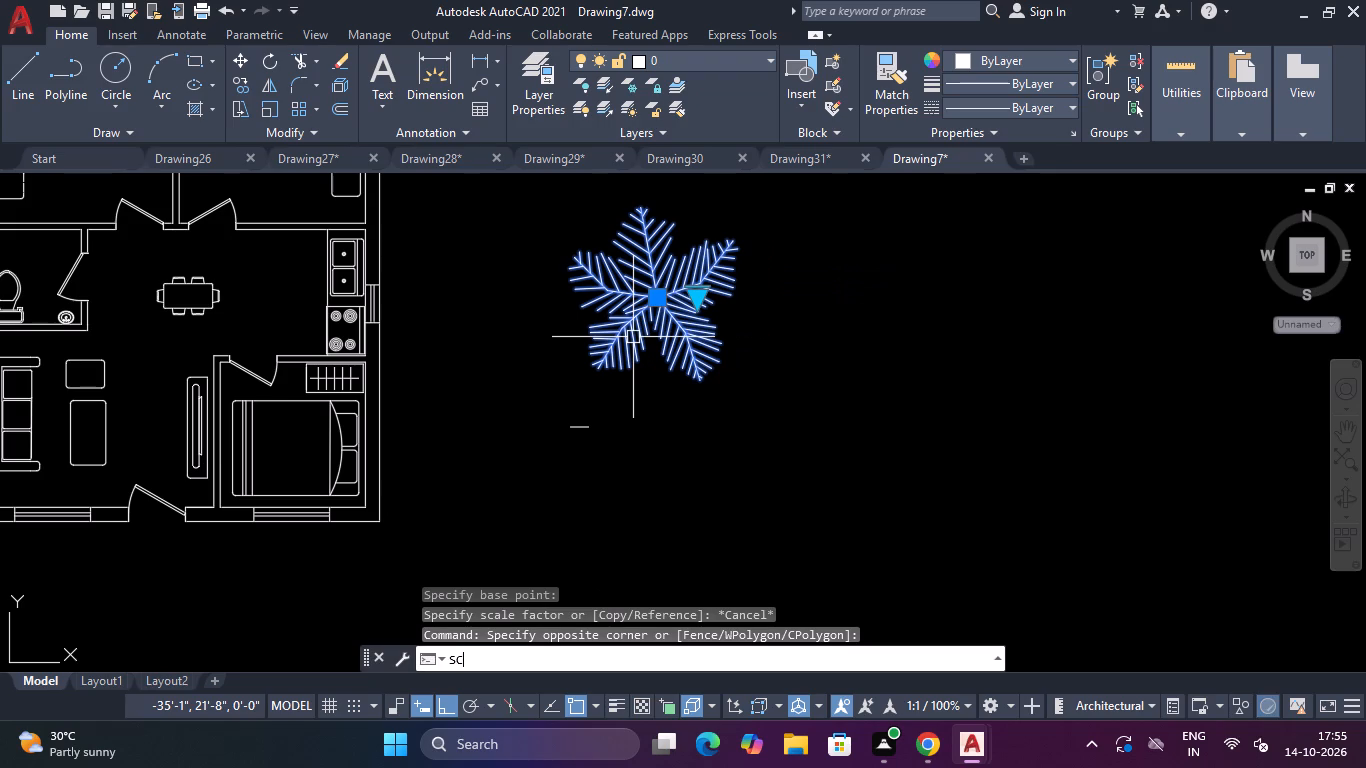
key(space)
scroll(545, 438, up, 3)
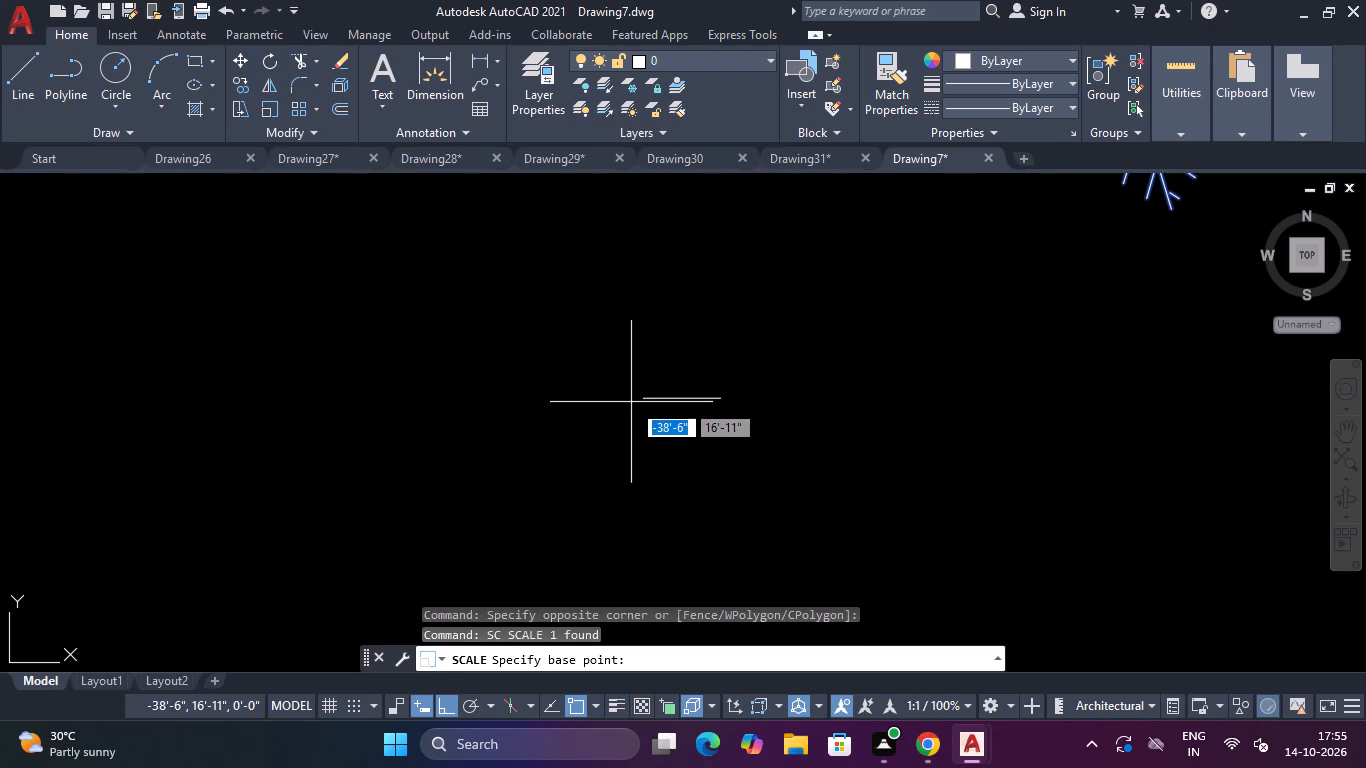
click(639, 401)
scroll(640, 400, down, 4)
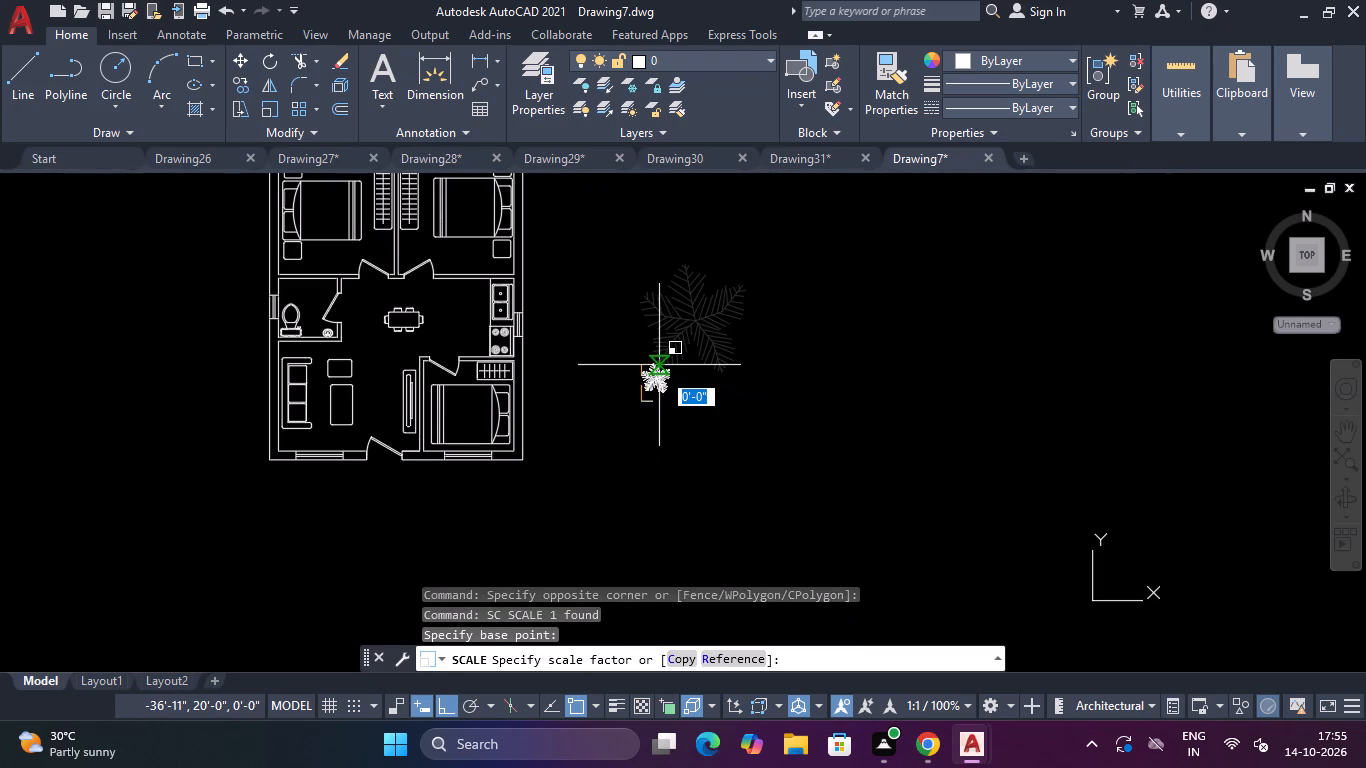
text(R)
key(space)
scroll(650, 331, up, 2)
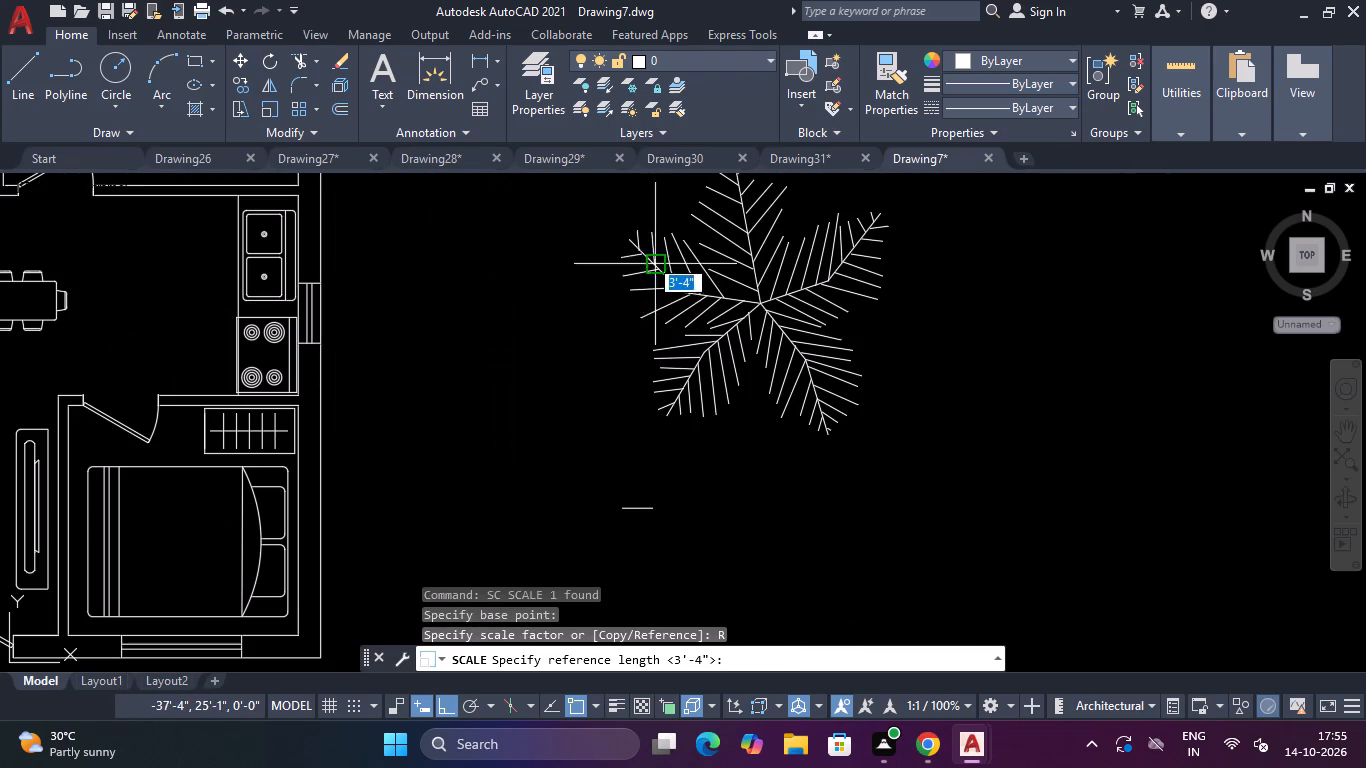
click(634, 237)
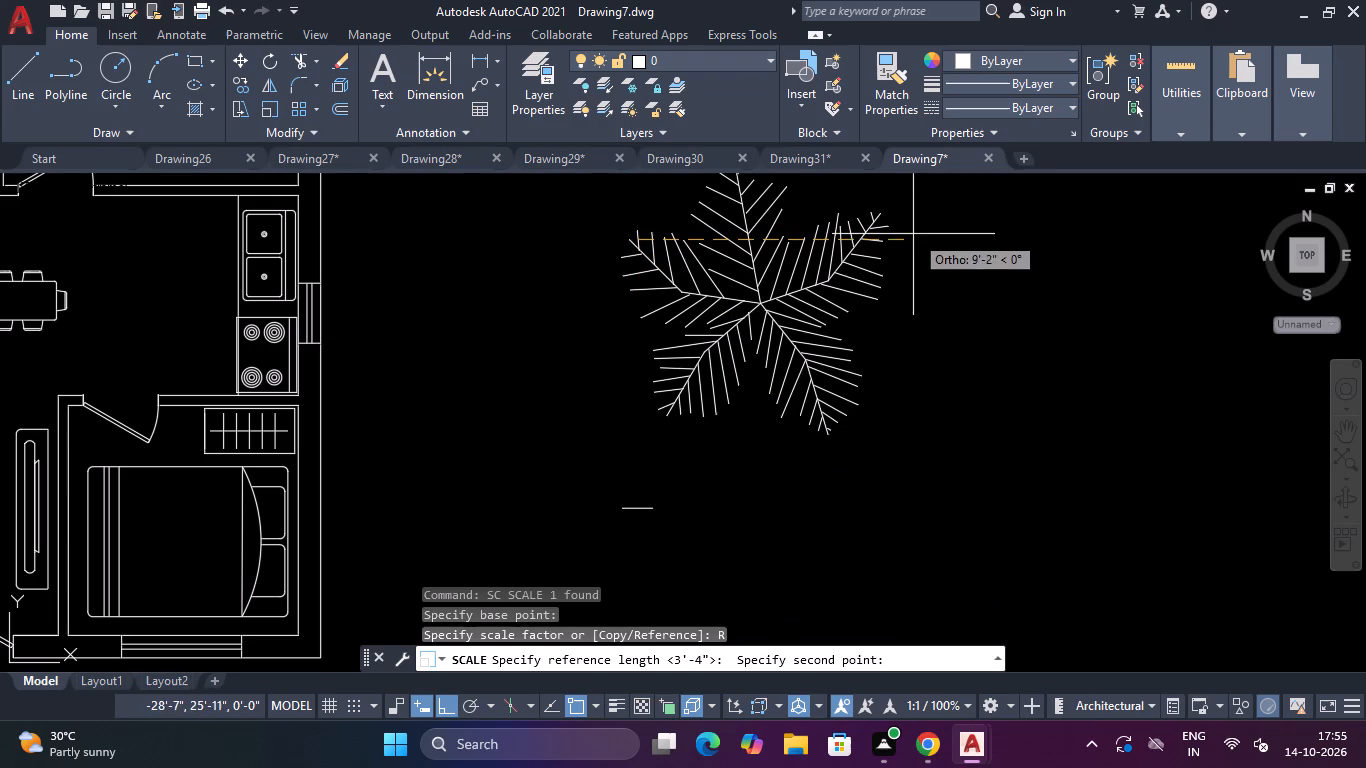
click(885, 216)
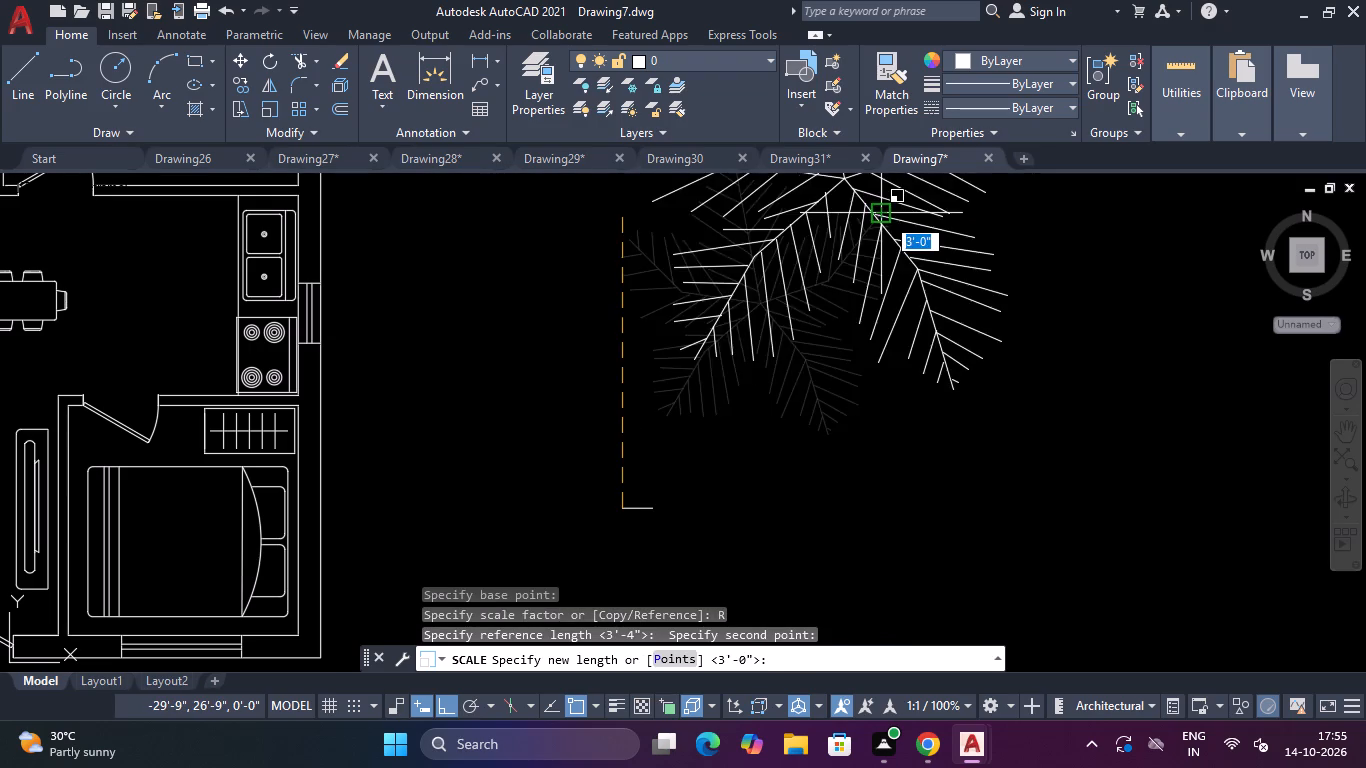
scroll(651, 509, up, 2)
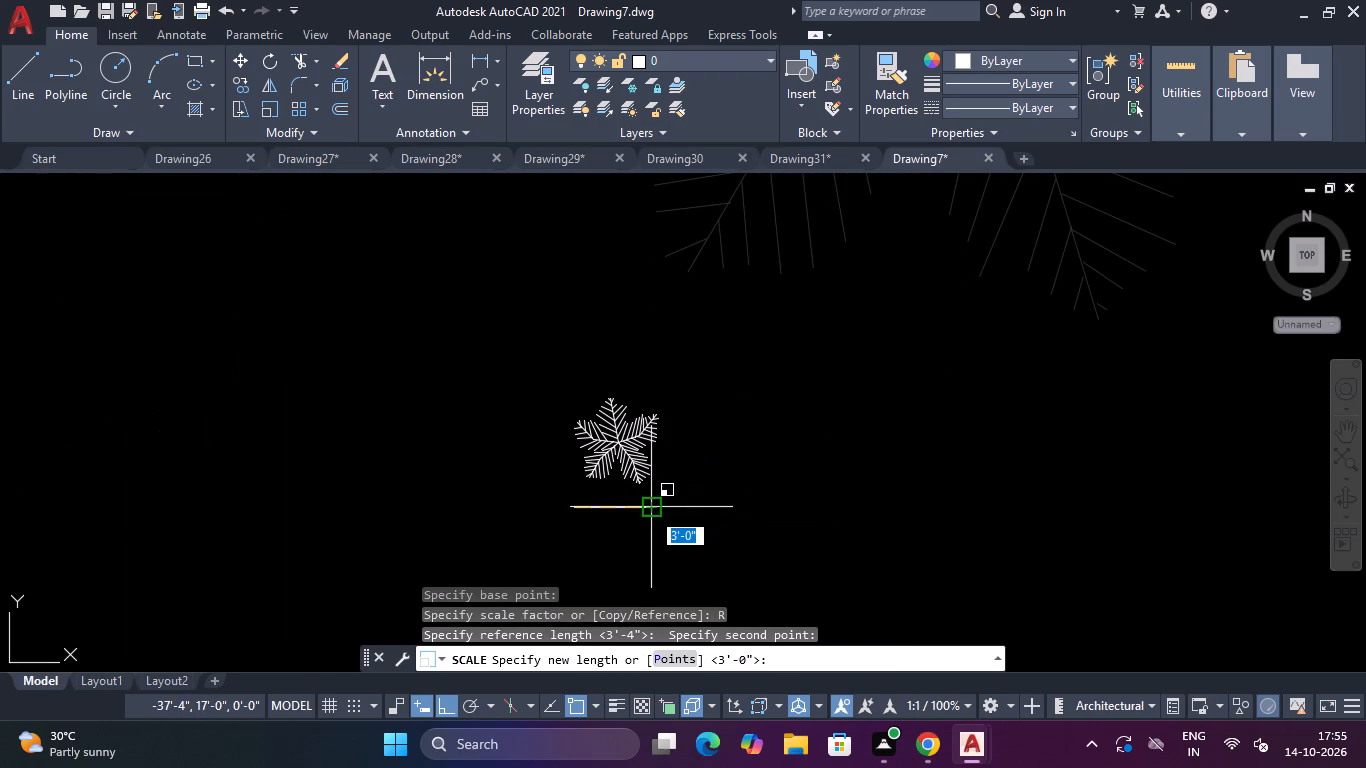
click(650, 511)
key(Escape)
key(Escape)
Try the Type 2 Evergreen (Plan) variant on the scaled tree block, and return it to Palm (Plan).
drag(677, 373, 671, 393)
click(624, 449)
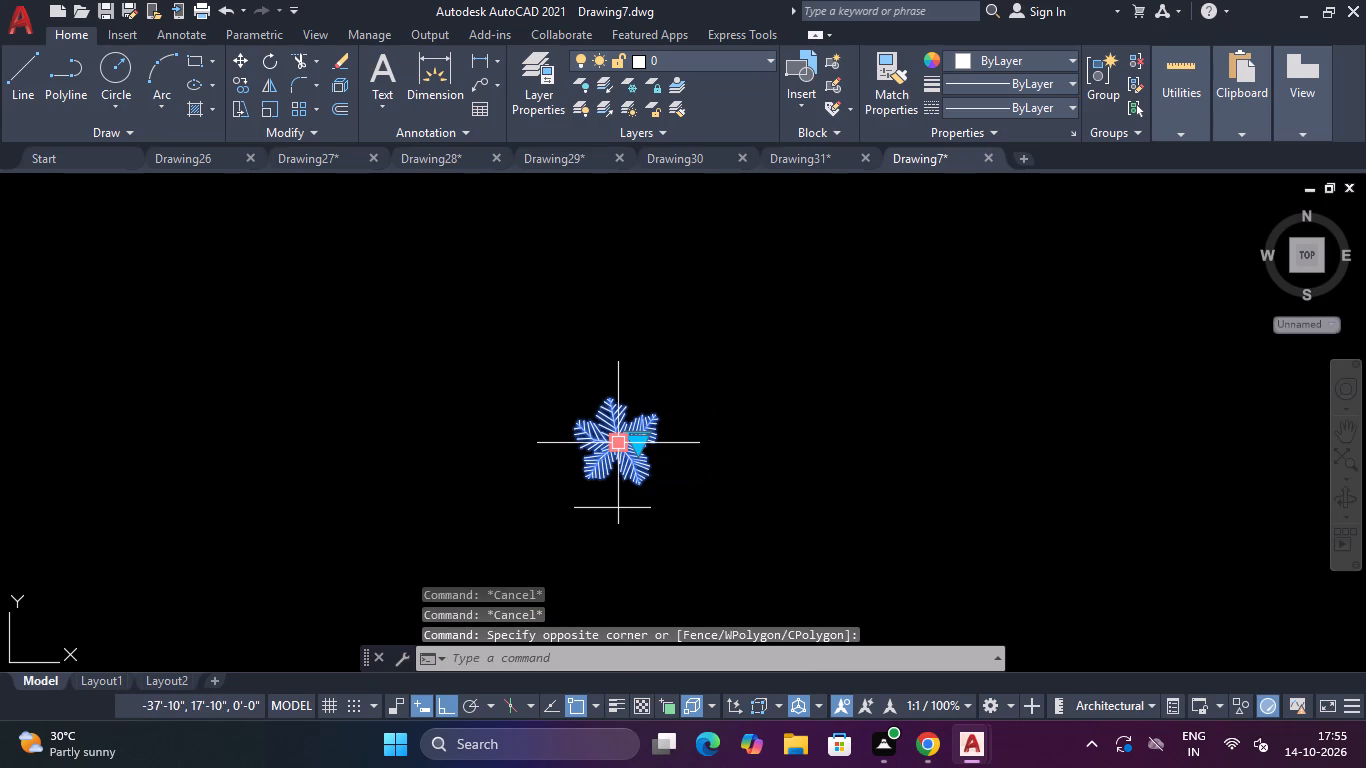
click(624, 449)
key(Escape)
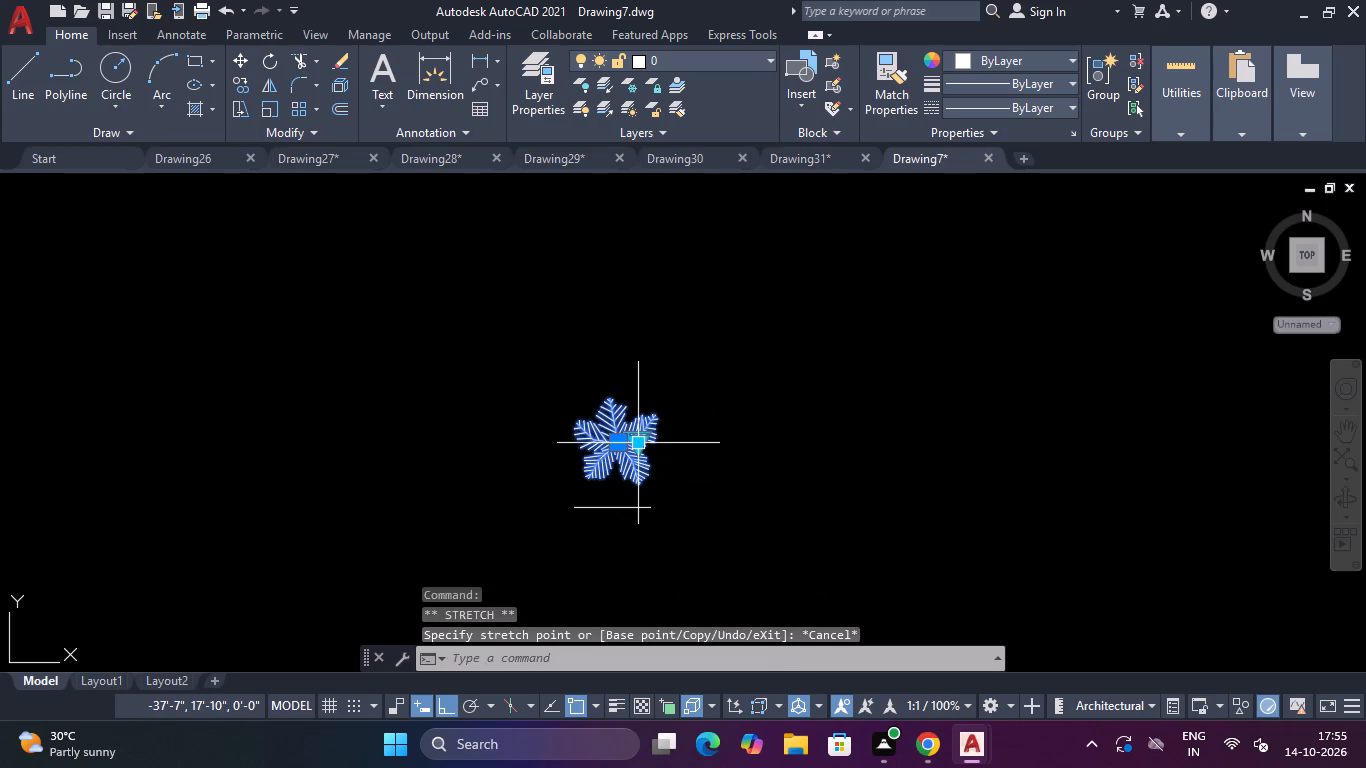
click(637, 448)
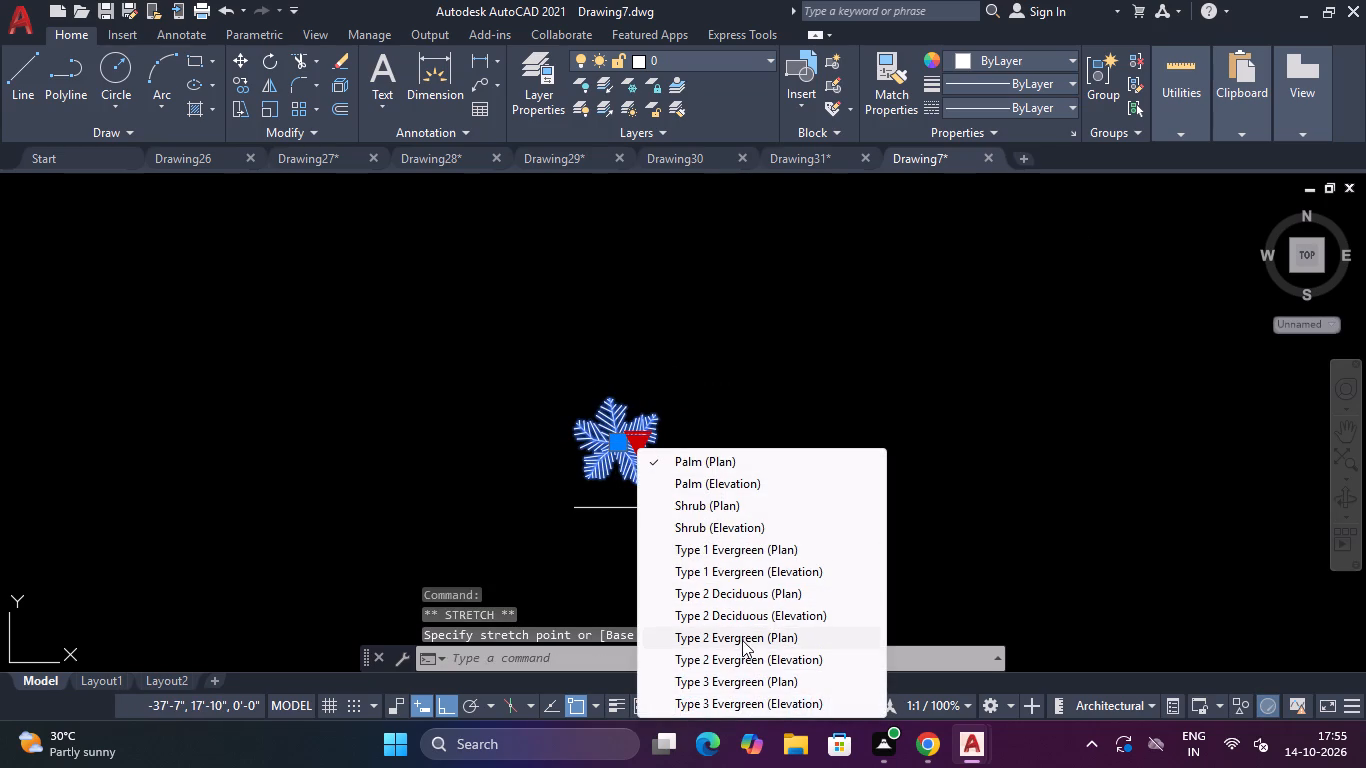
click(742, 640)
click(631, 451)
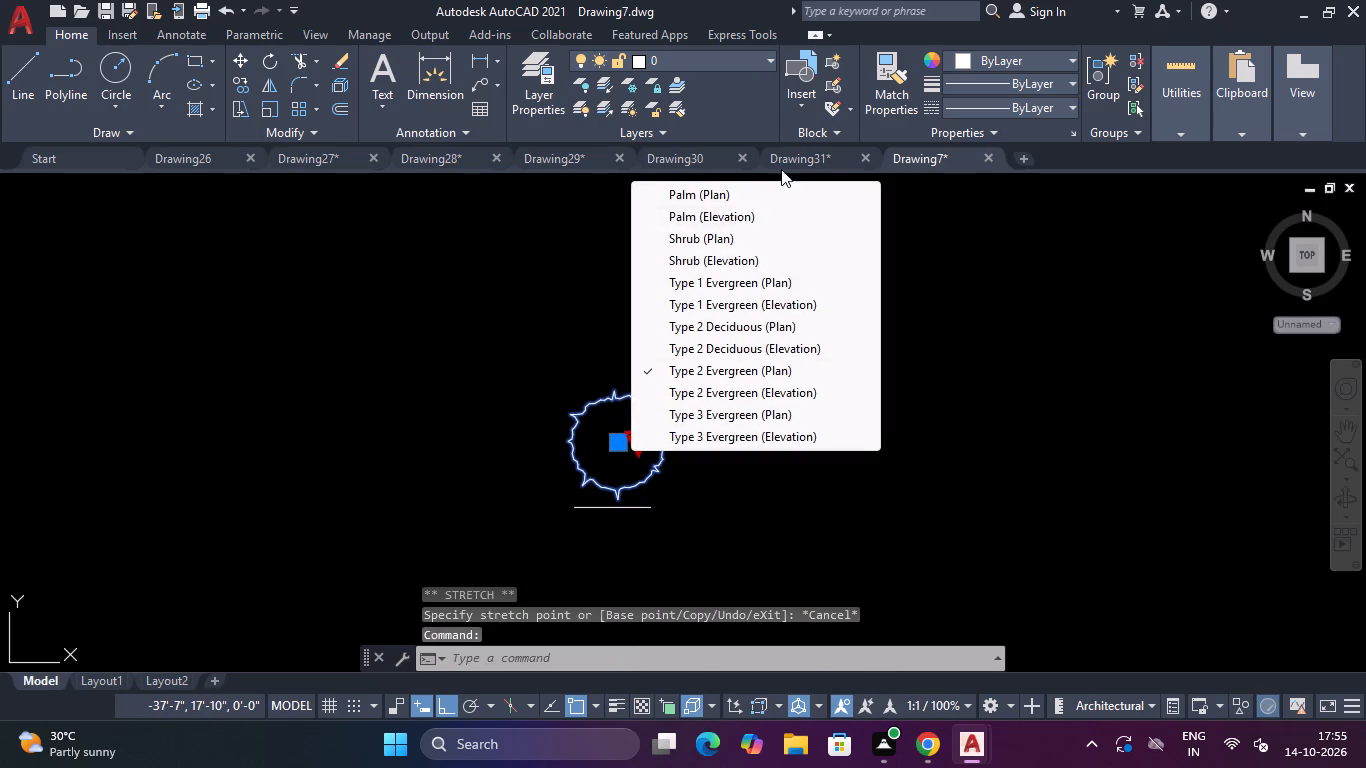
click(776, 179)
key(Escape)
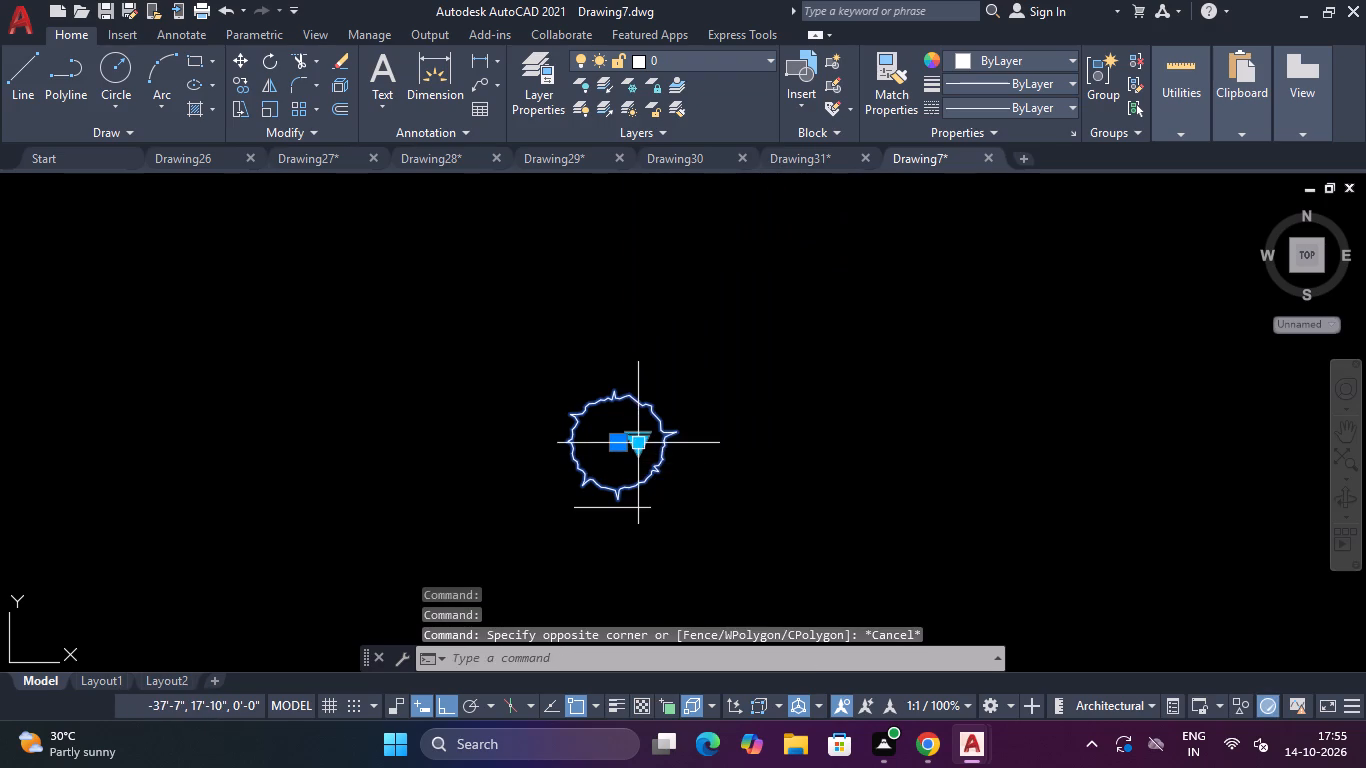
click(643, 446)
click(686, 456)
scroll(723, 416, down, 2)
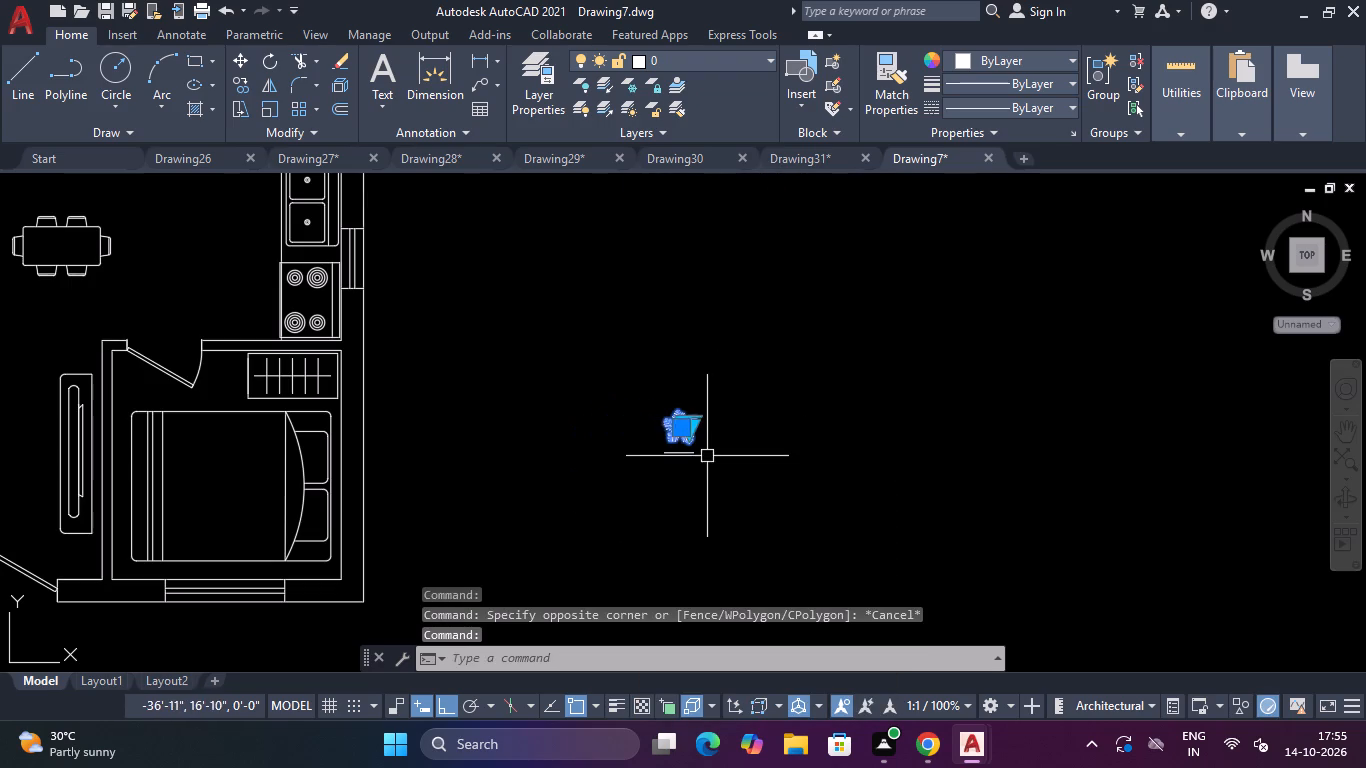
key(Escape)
Move the palm into the living room's southwest corner, between the sofa and the window wall, with Ortho off.
click(719, 403)
click(682, 423)
text(M)
key(space)
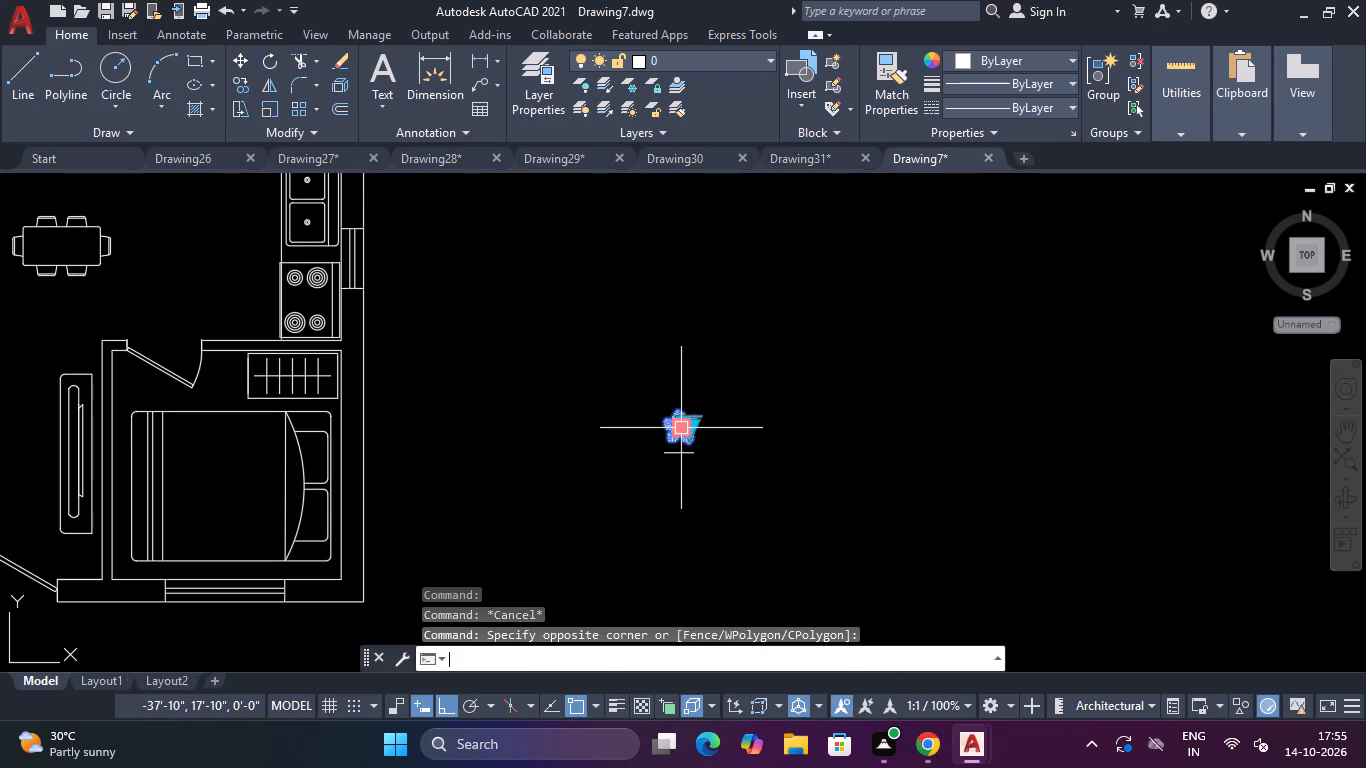
scroll(682, 423, up, 3)
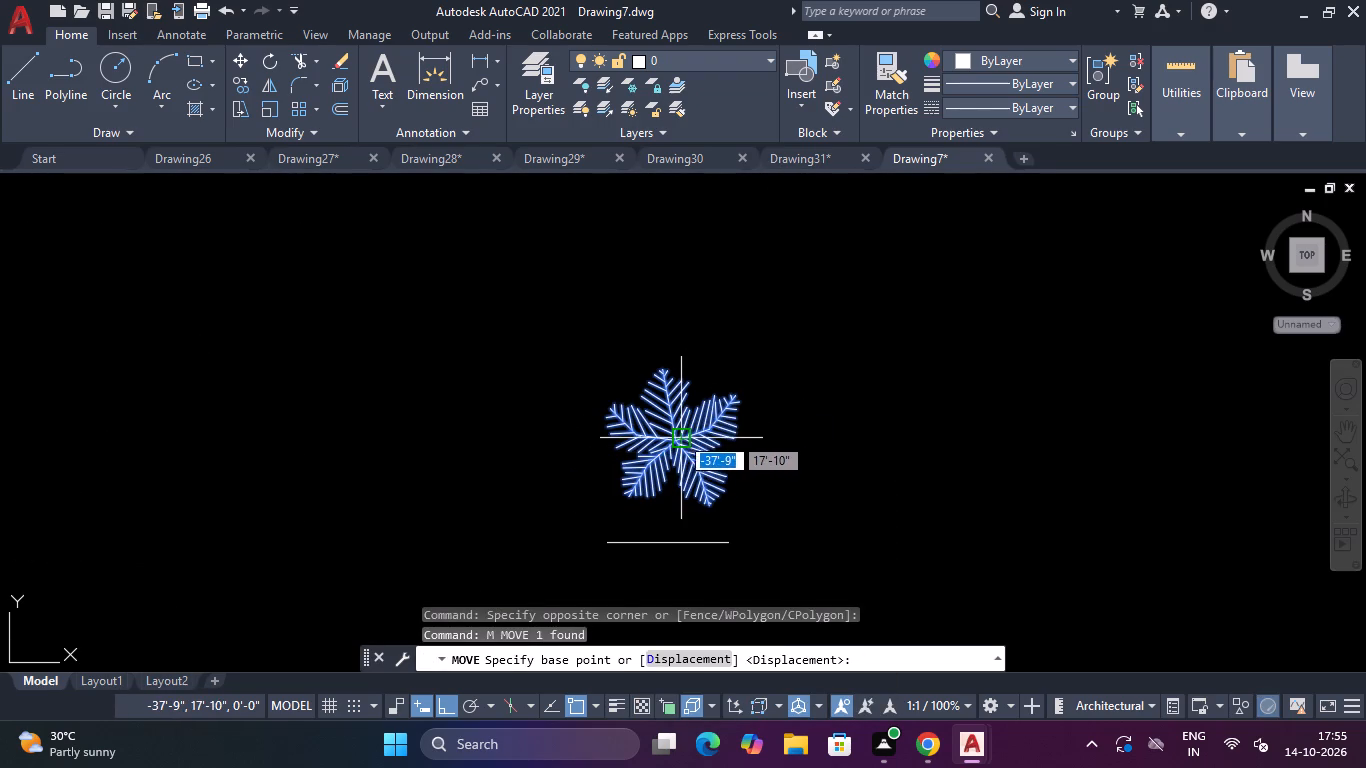
scroll(674, 438, up, 3)
click(670, 453)
scroll(670, 453, down, 7)
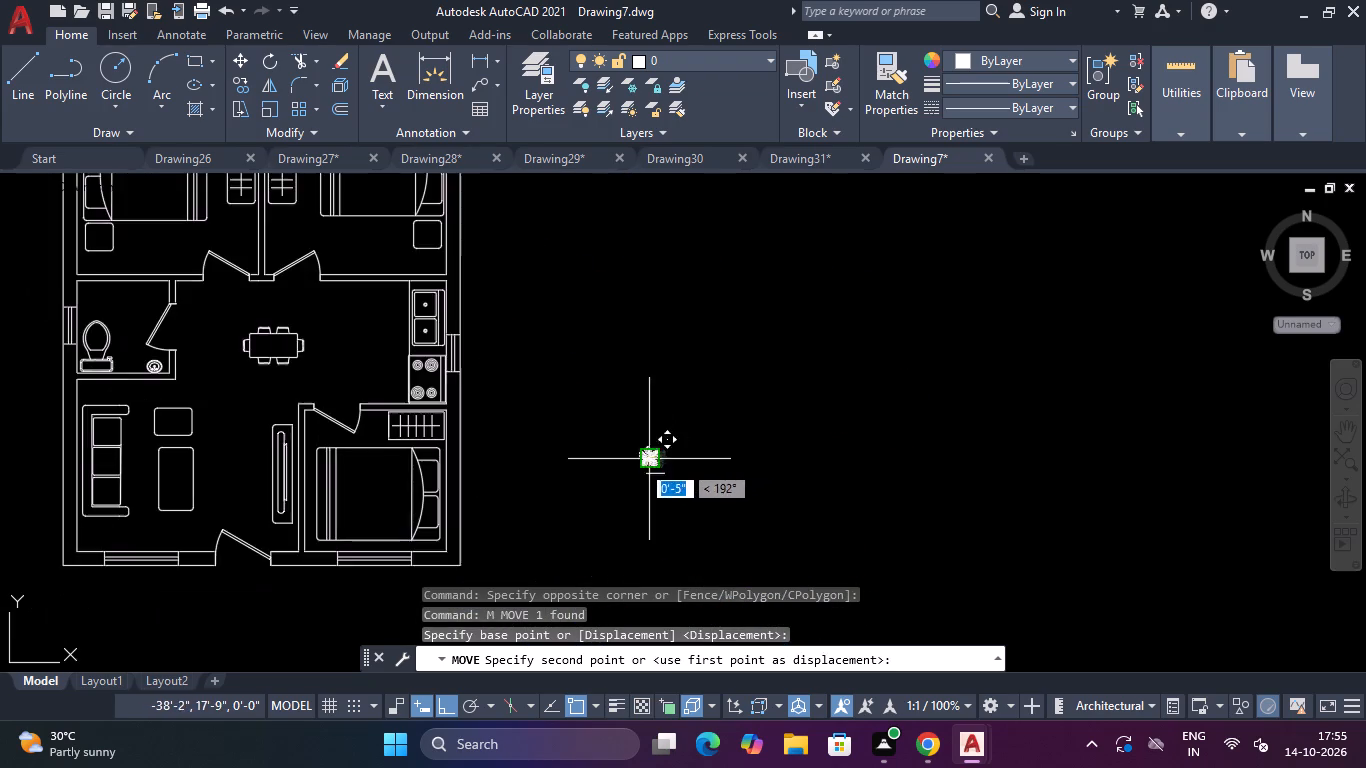
scroll(617, 468, down, 2)
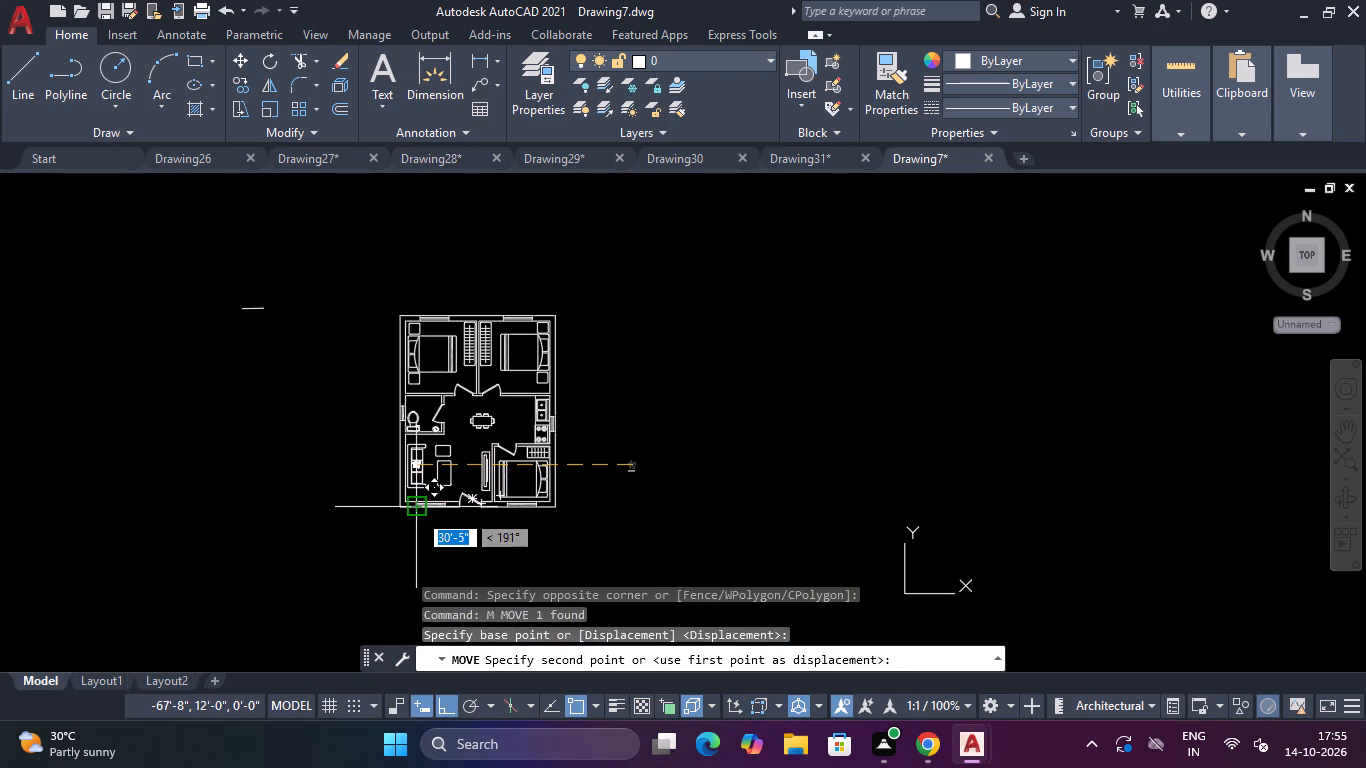
key(F8)
scroll(419, 506, up, 5)
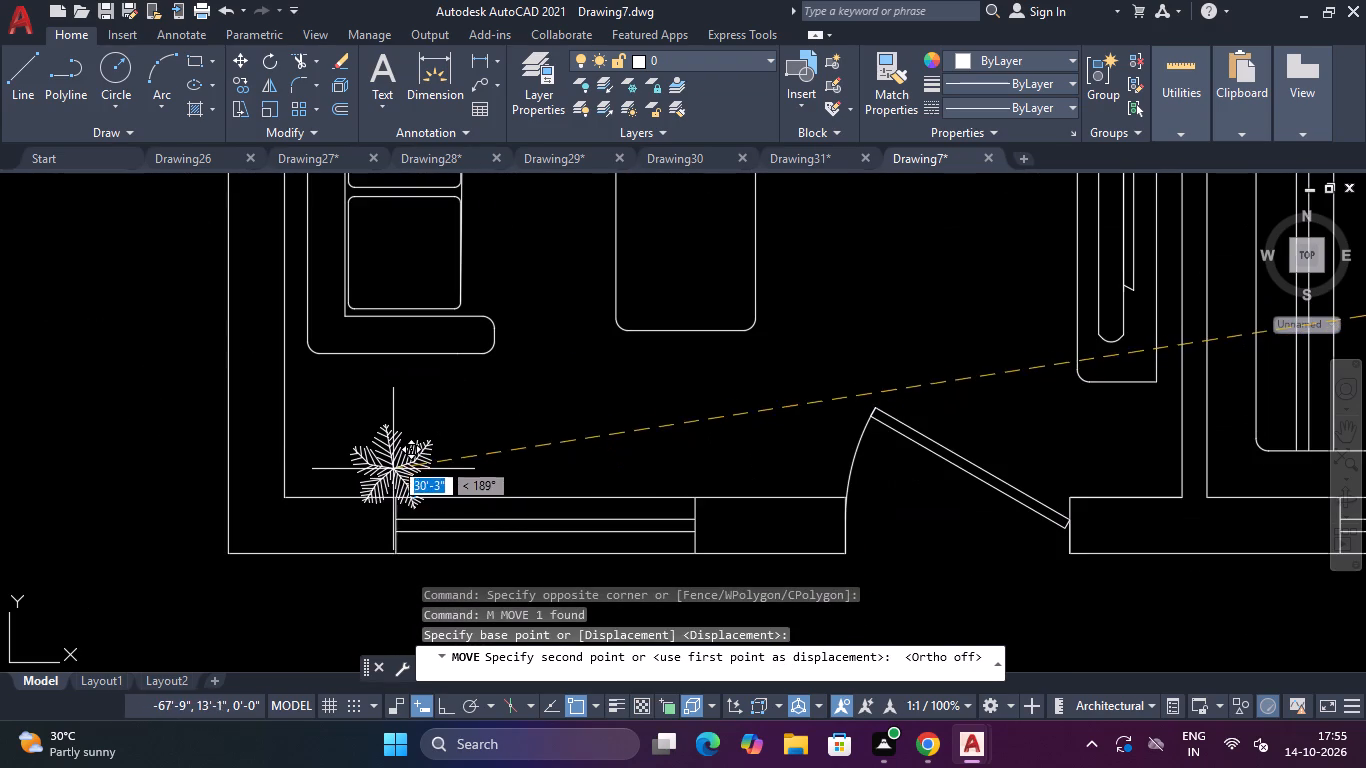
click(342, 448)
Erase the 1' reference line left in the empty space east of the floor plan.
scroll(380, 433, down, 2)
scroll(678, 457, down, 2)
click(957, 405)
click(891, 450)
key(Delete)
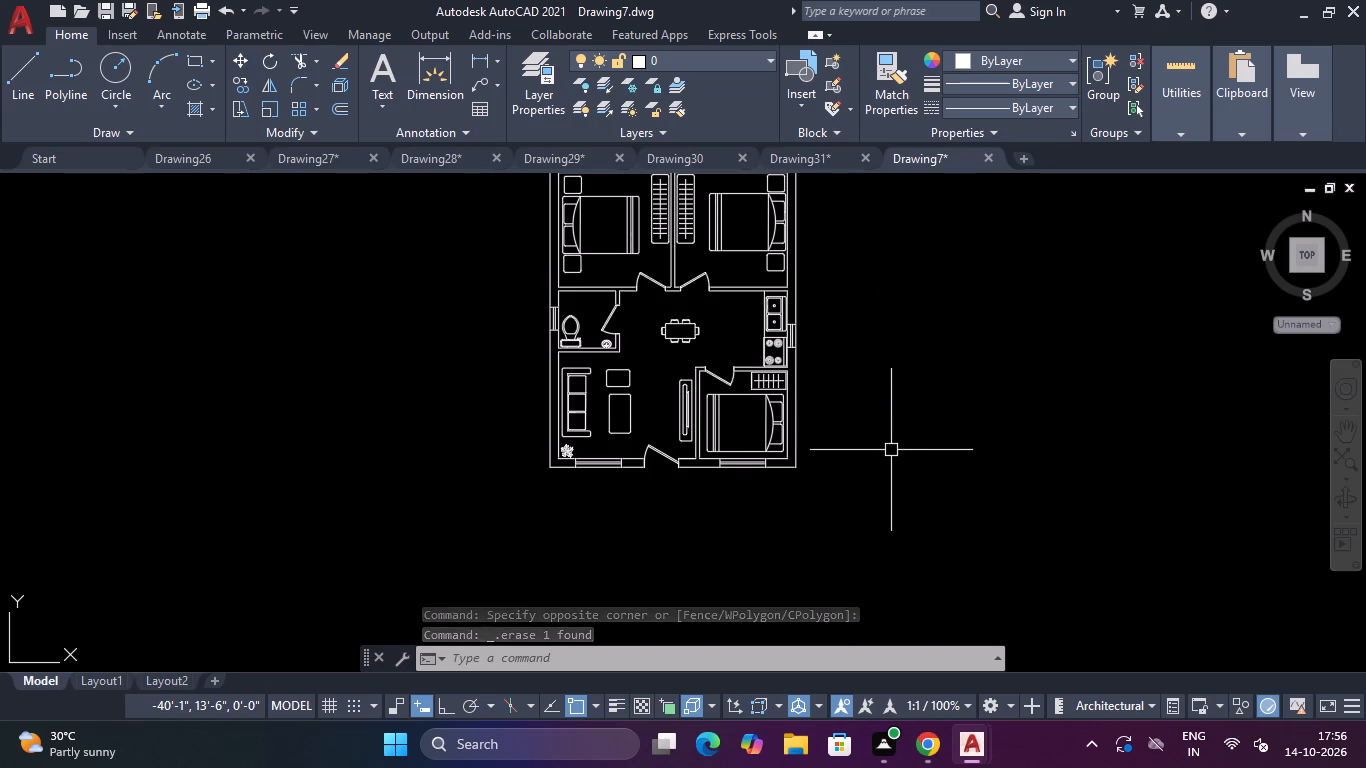
key(Escape)
key(Escape)
key(Escape)
key(Escape)
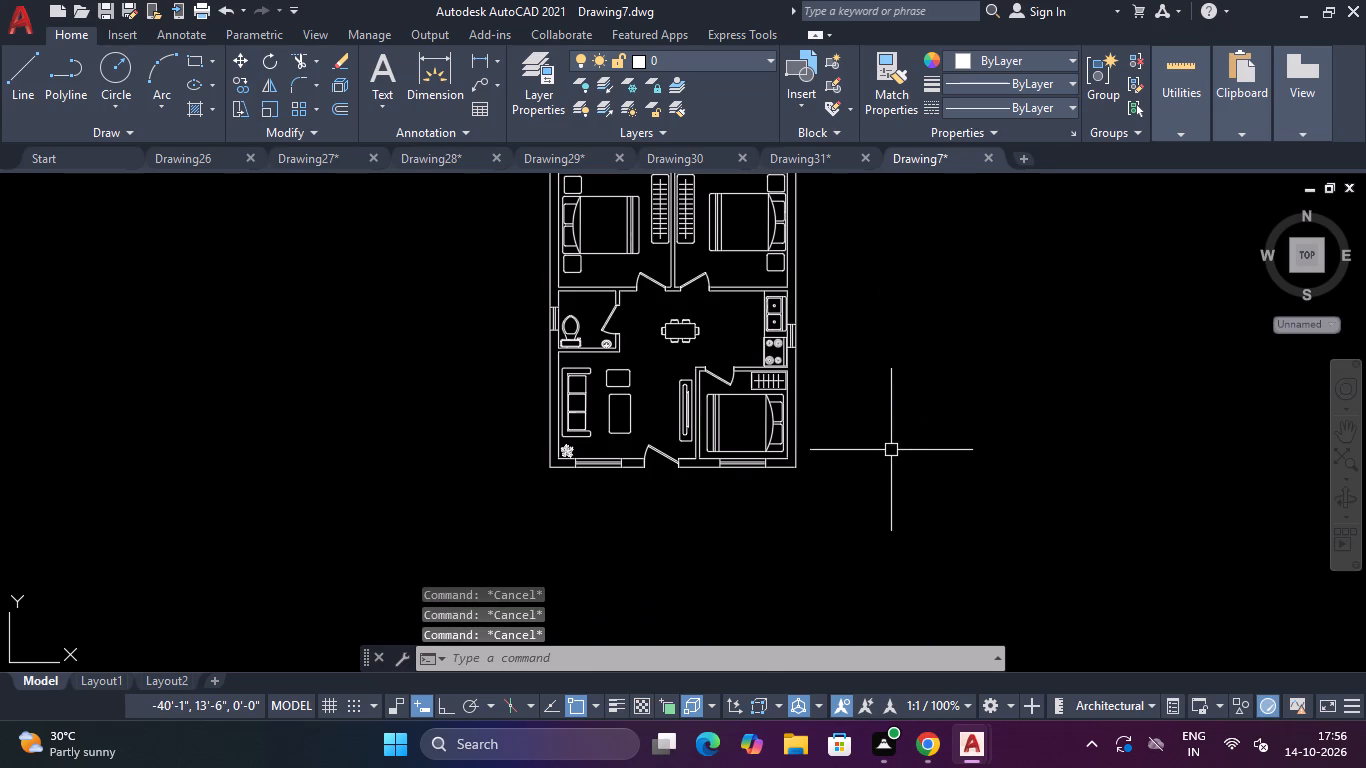
key(Escape)
key(Escape)
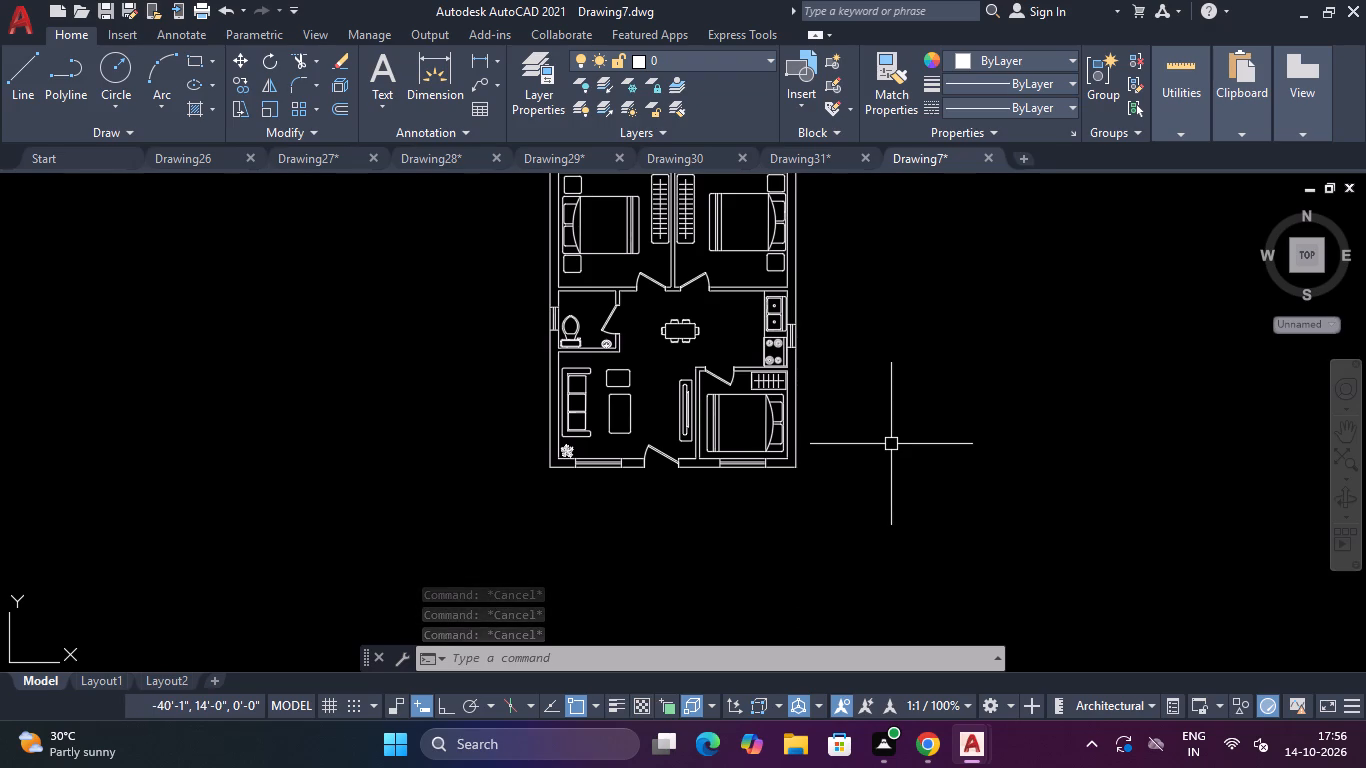
Review the furnished floor plan, examining the bedrooms, wardrobes and kitchen fixtures for proportion.
scroll(682, 301, down, 1)
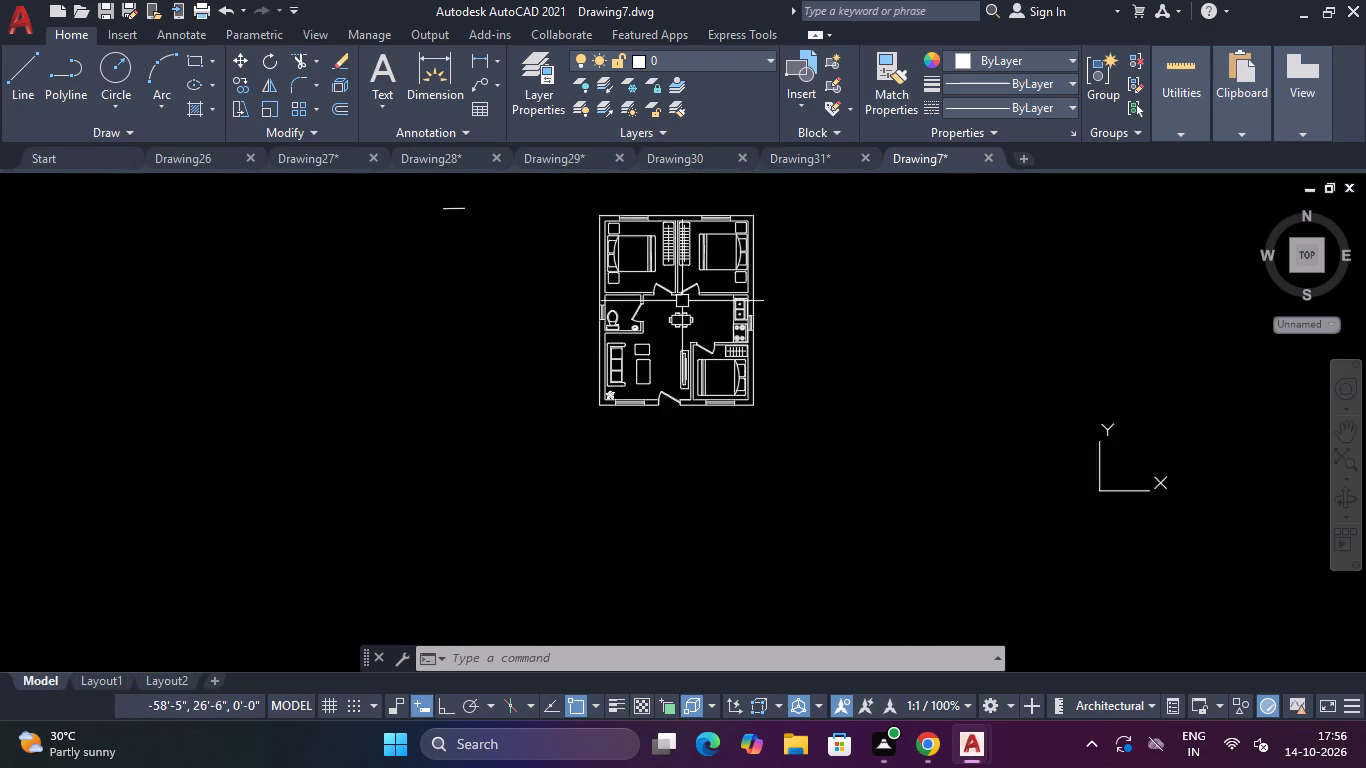
scroll(682, 301, down, 1)
scroll(697, 233, up, 3)
scroll(621, 302, up, 3)
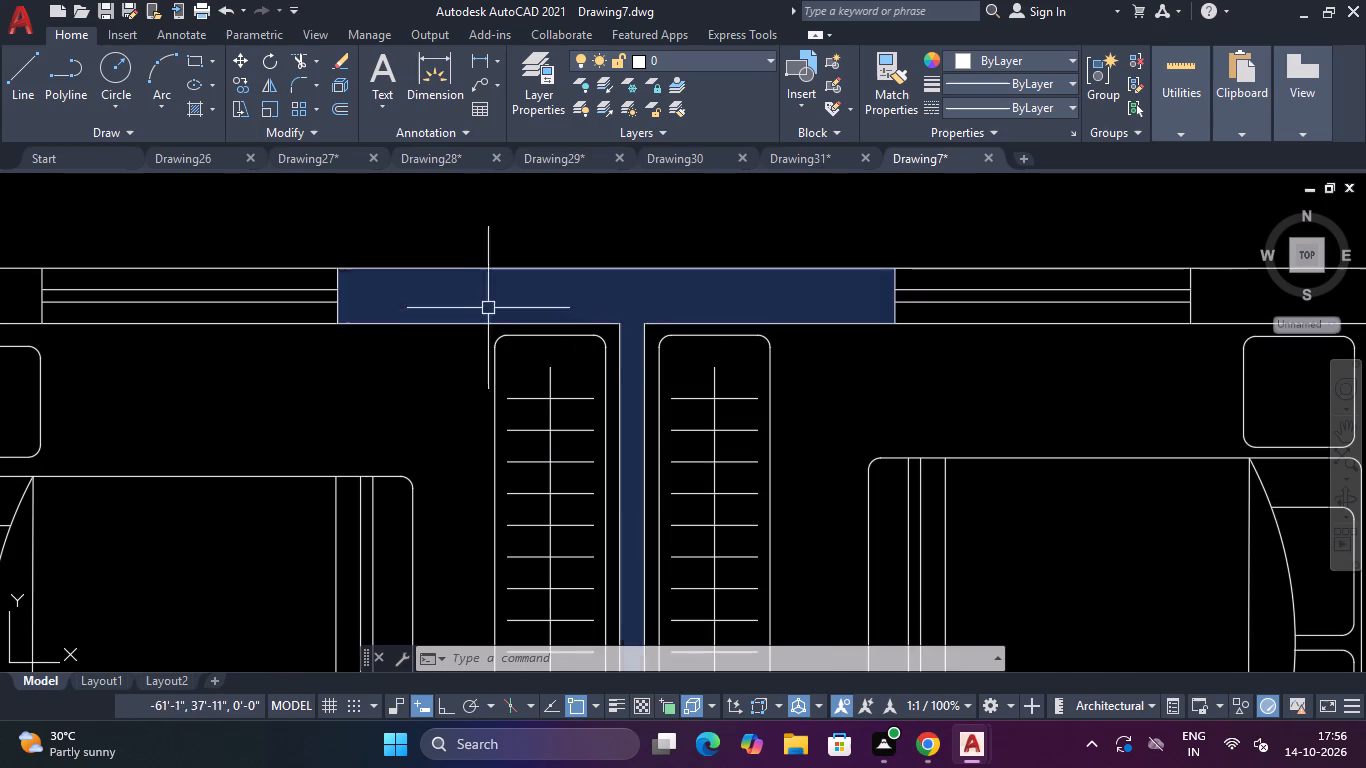
scroll(462, 292, down, 3)
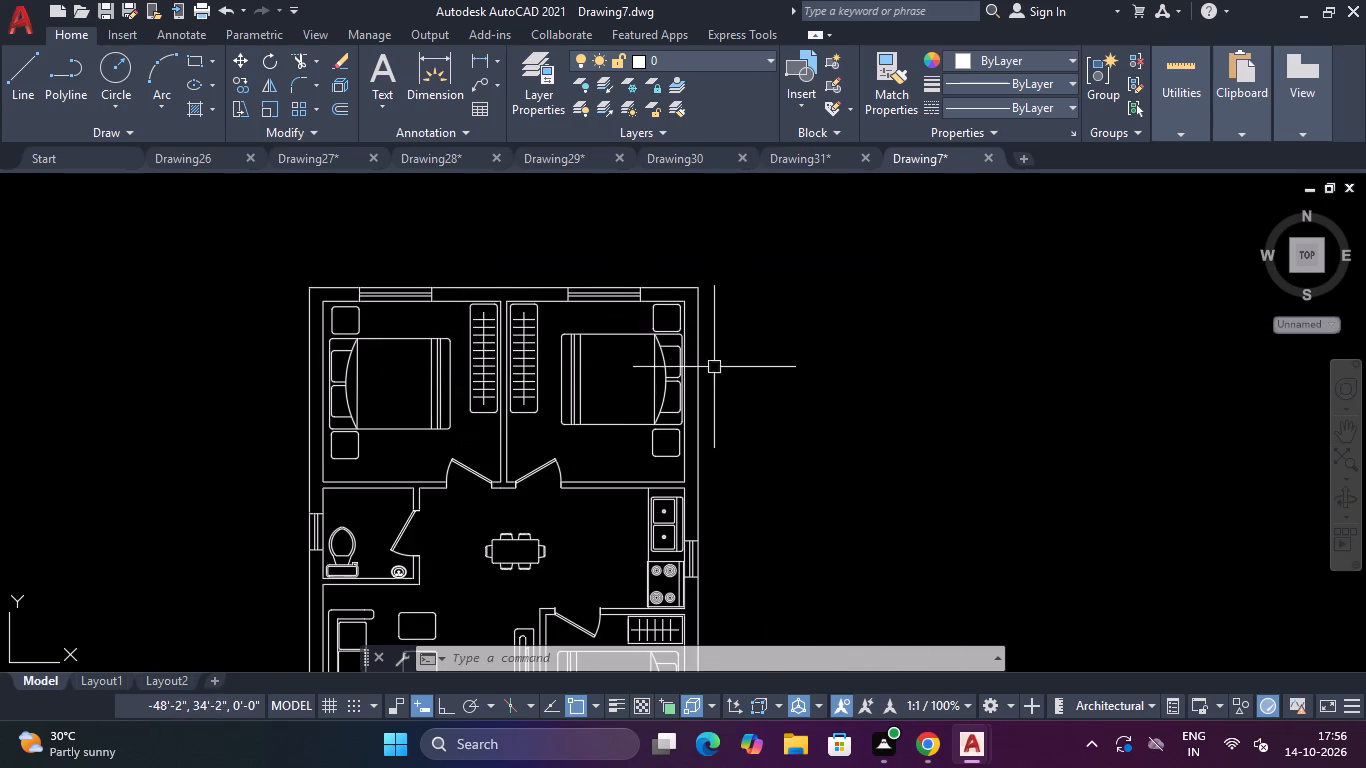
scroll(732, 375, down, 4)
scroll(697, 420, up, 2)
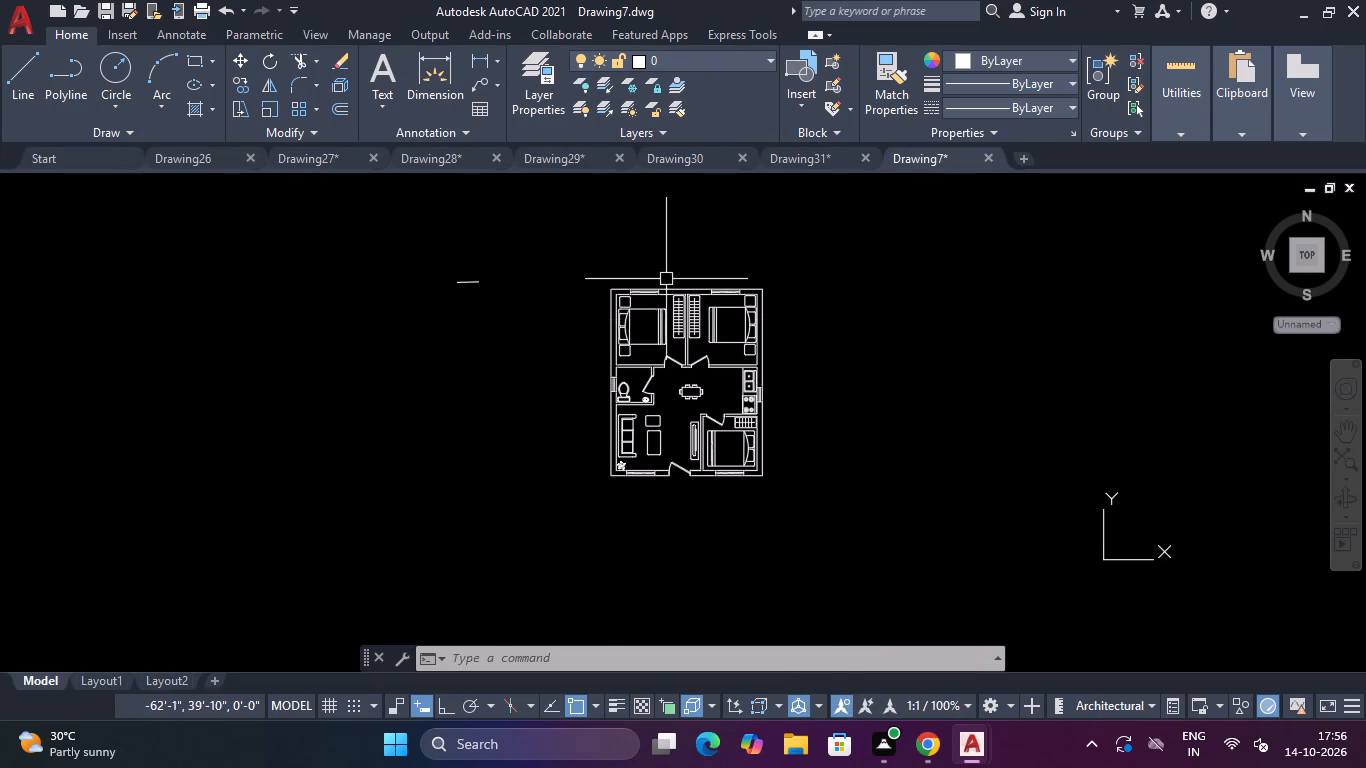
scroll(687, 363, up, 6)
scroll(626, 399, down, 3)
scroll(657, 545, down, 2)
scroll(703, 575, up, 2)
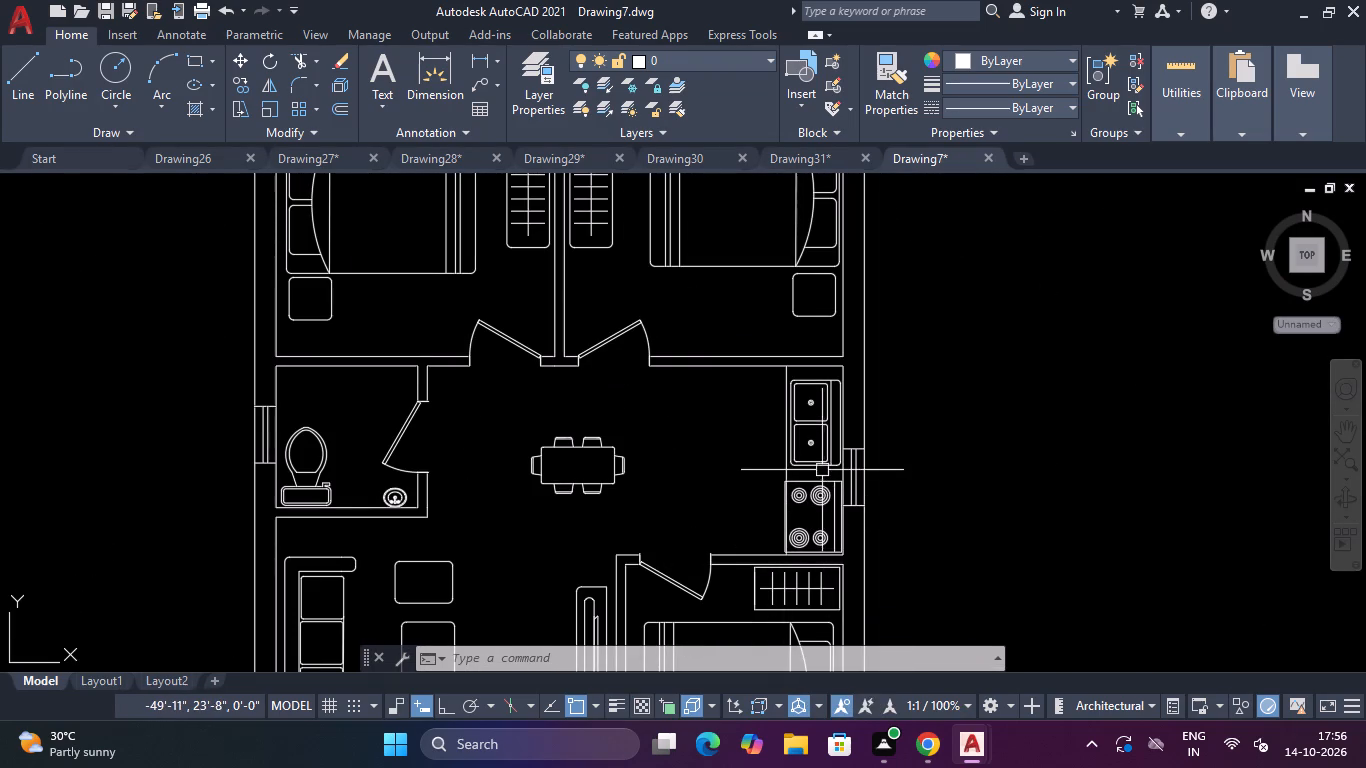
Scale the kitchen's double sink down freehand from its lower corner on the room side.
scroll(822, 462, up, 3)
drag(834, 391, 831, 407)
click(781, 510)
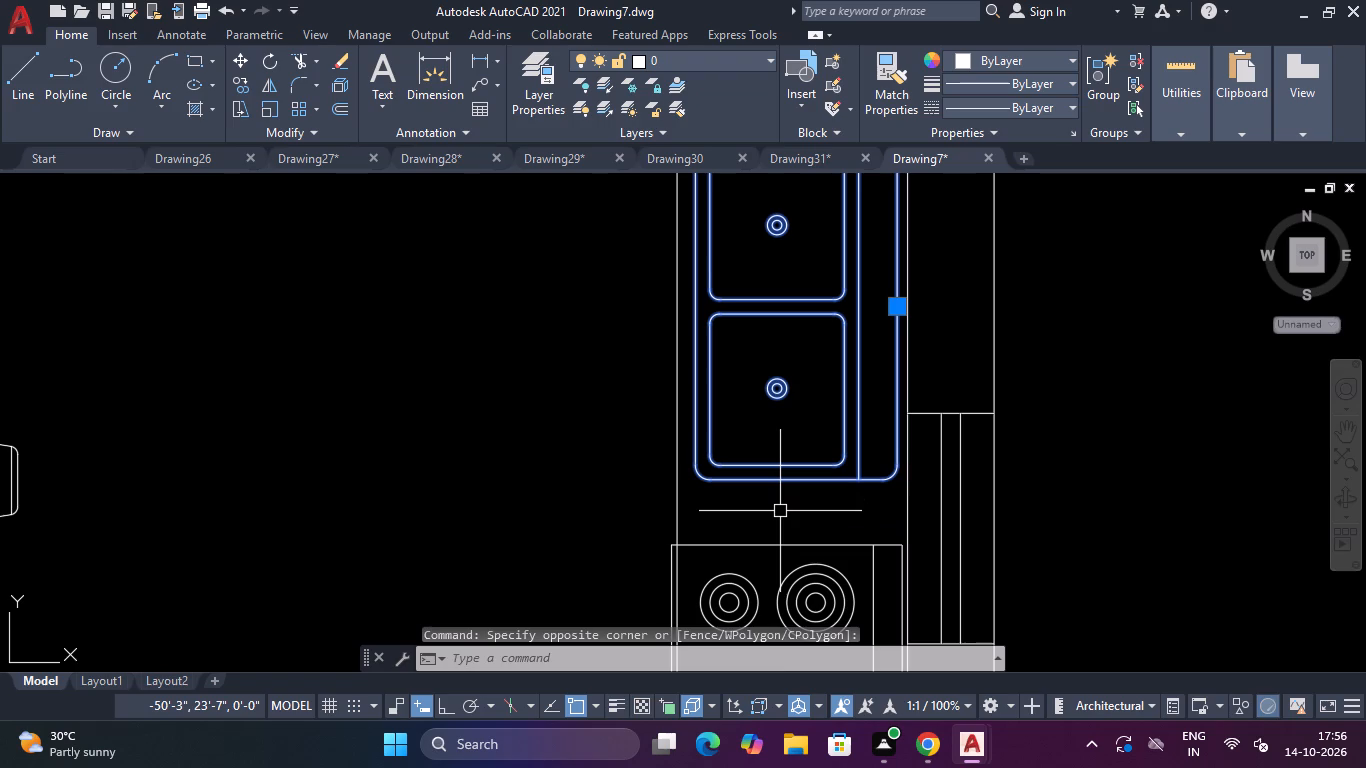
text(SC)
key(space)
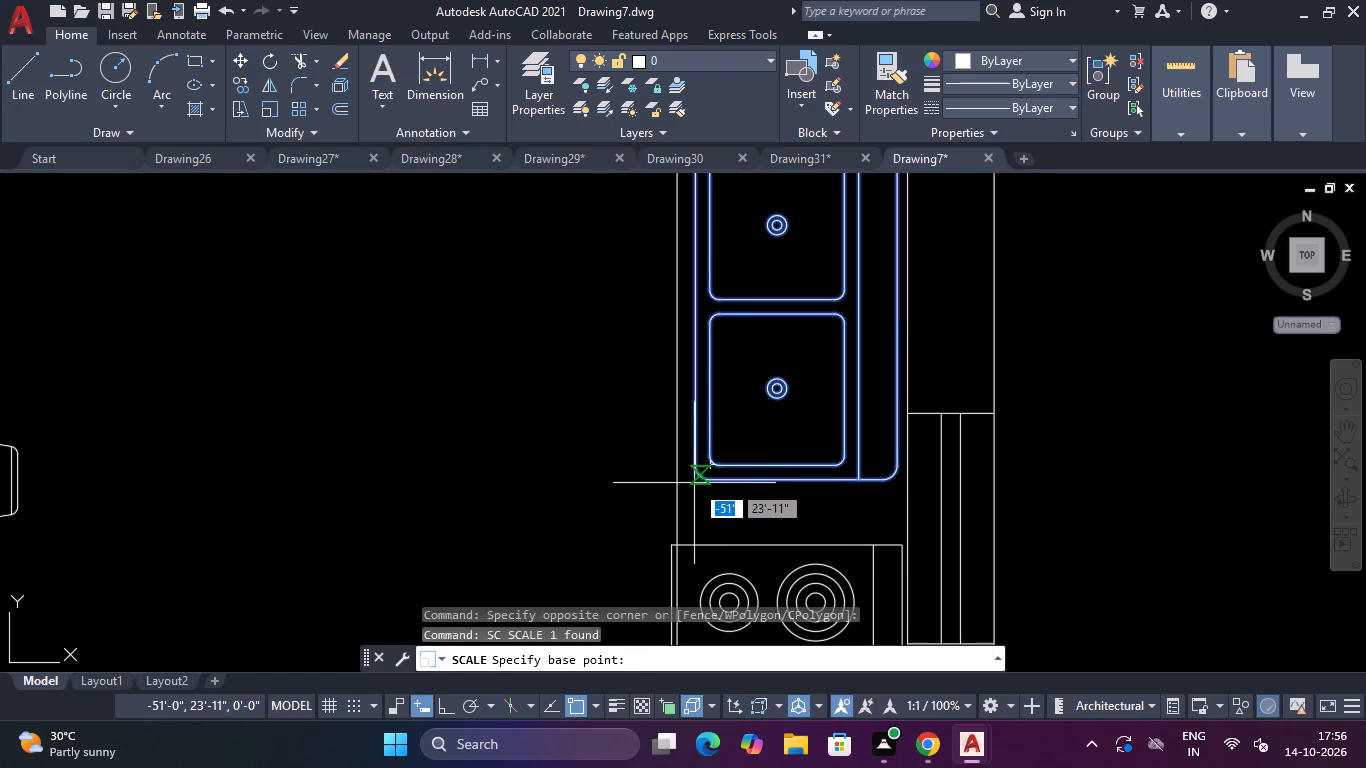
click(693, 478)
scroll(693, 478, down, 2)
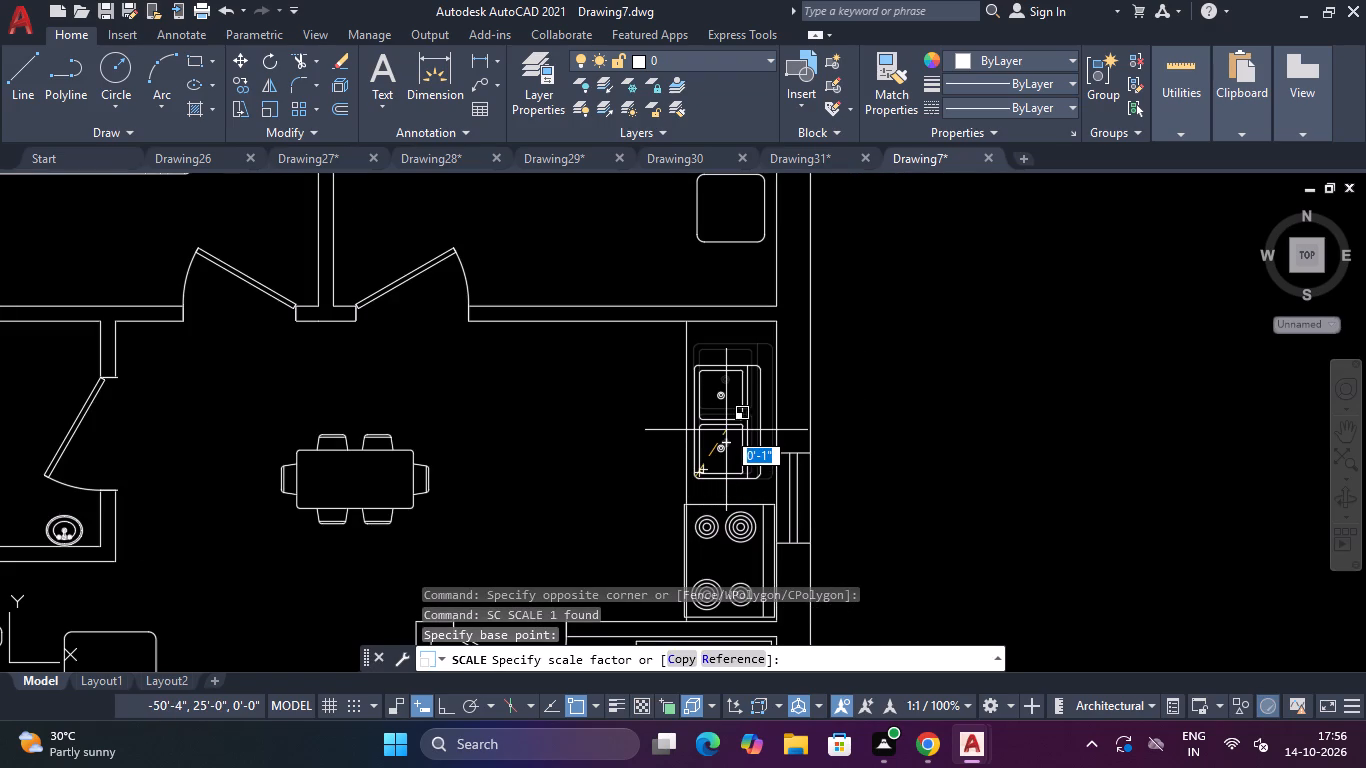
click(717, 441)
Move the reduced sink north along the kitchen counter, farther from the stove.
drag(753, 358, 717, 429)
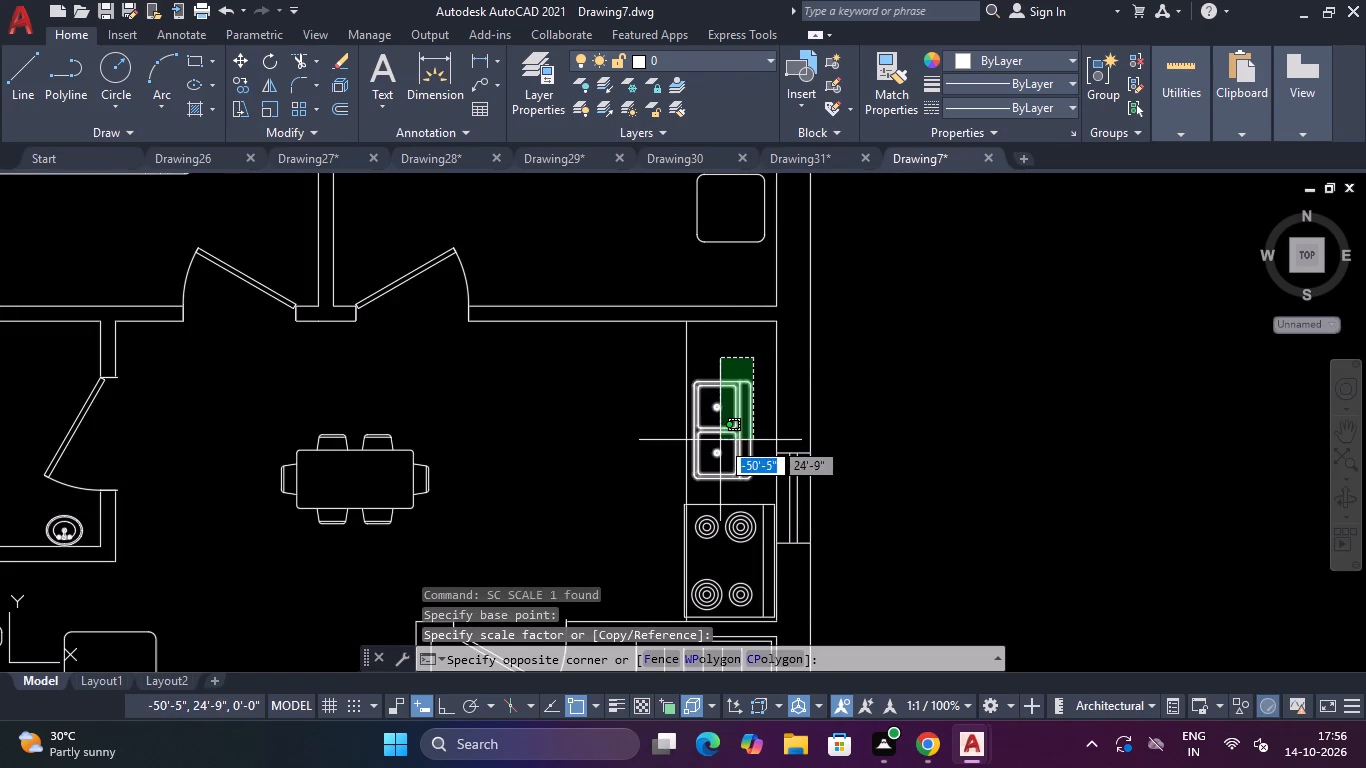
click(728, 453)
text(M)
key(space)
click(720, 432)
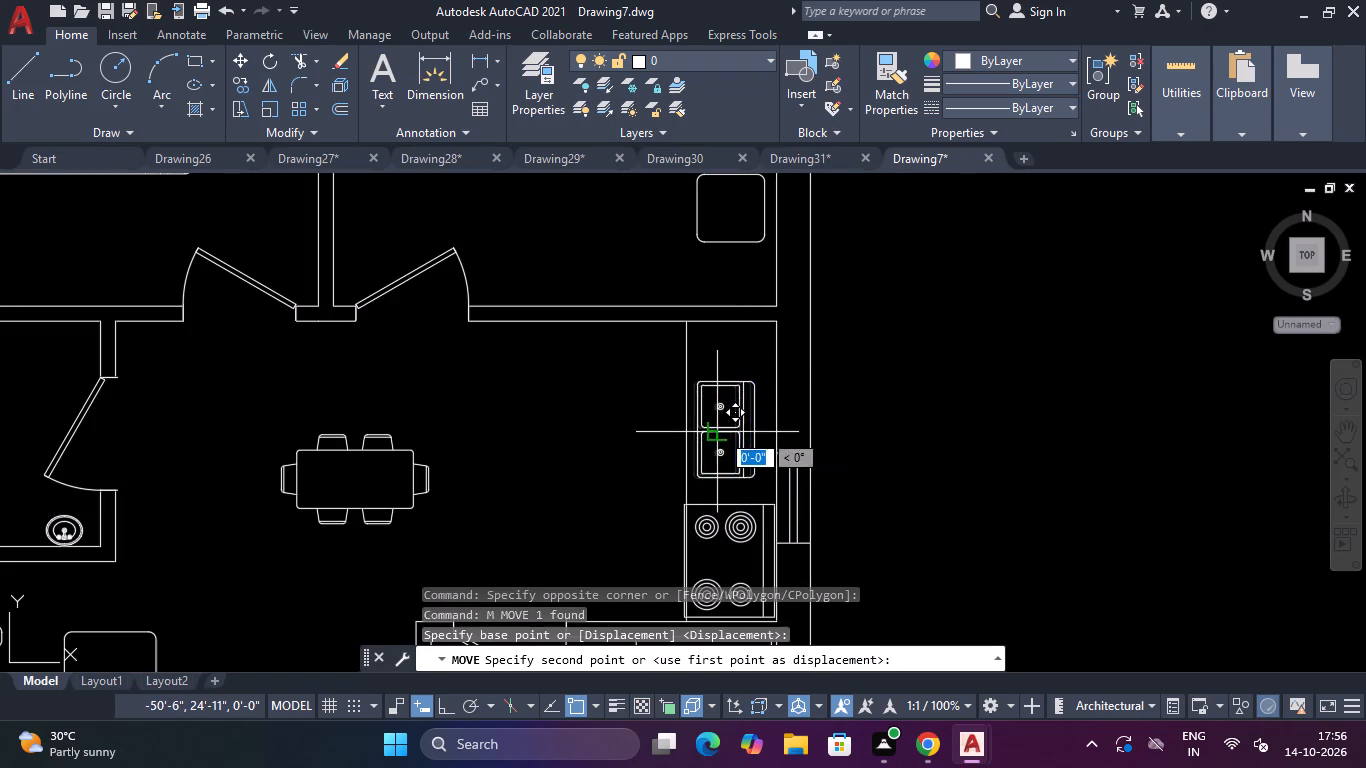
click(718, 385)
Scale the four-burner stove down freehand from its upper corner on the exterior-wall side.
scroll(722, 387, down, 2)
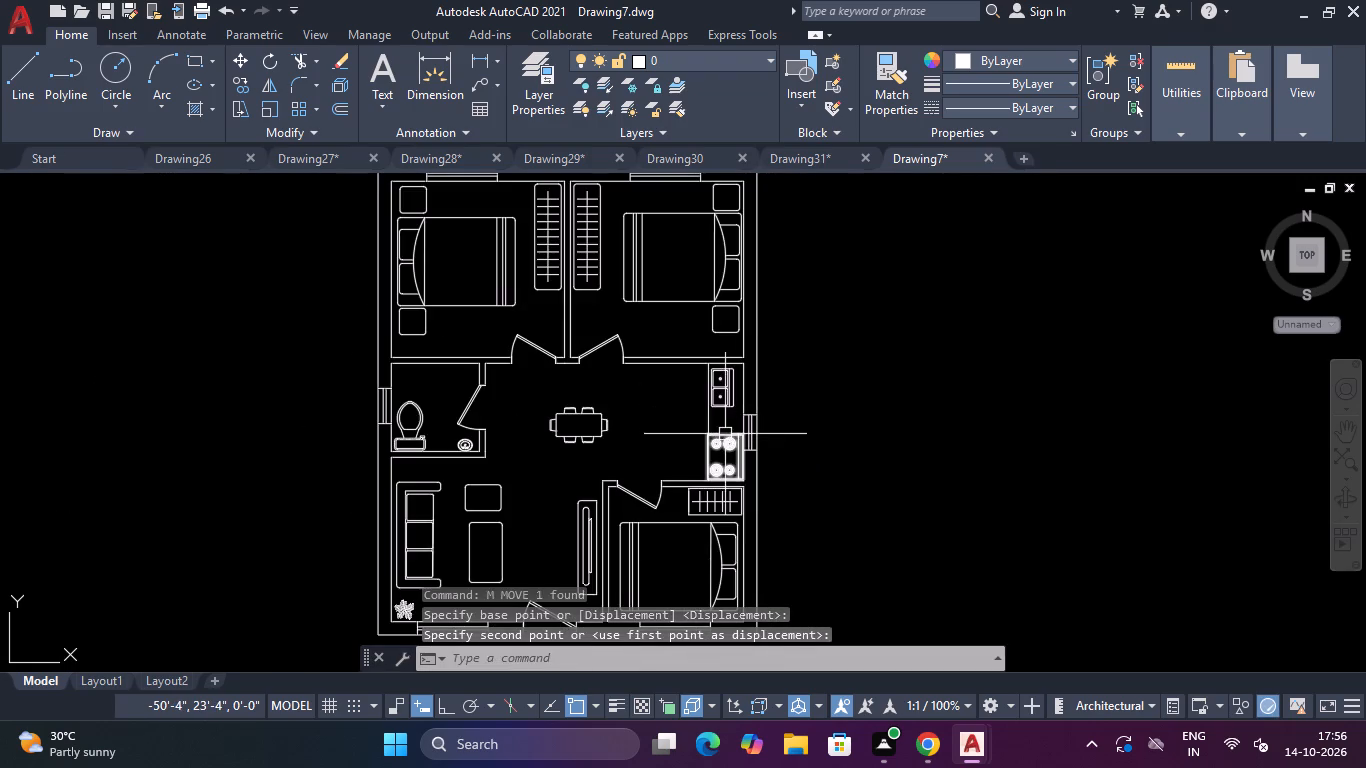
scroll(726, 434, up, 2)
click(730, 421)
click(722, 444)
text(SC)
key(space)
click(764, 439)
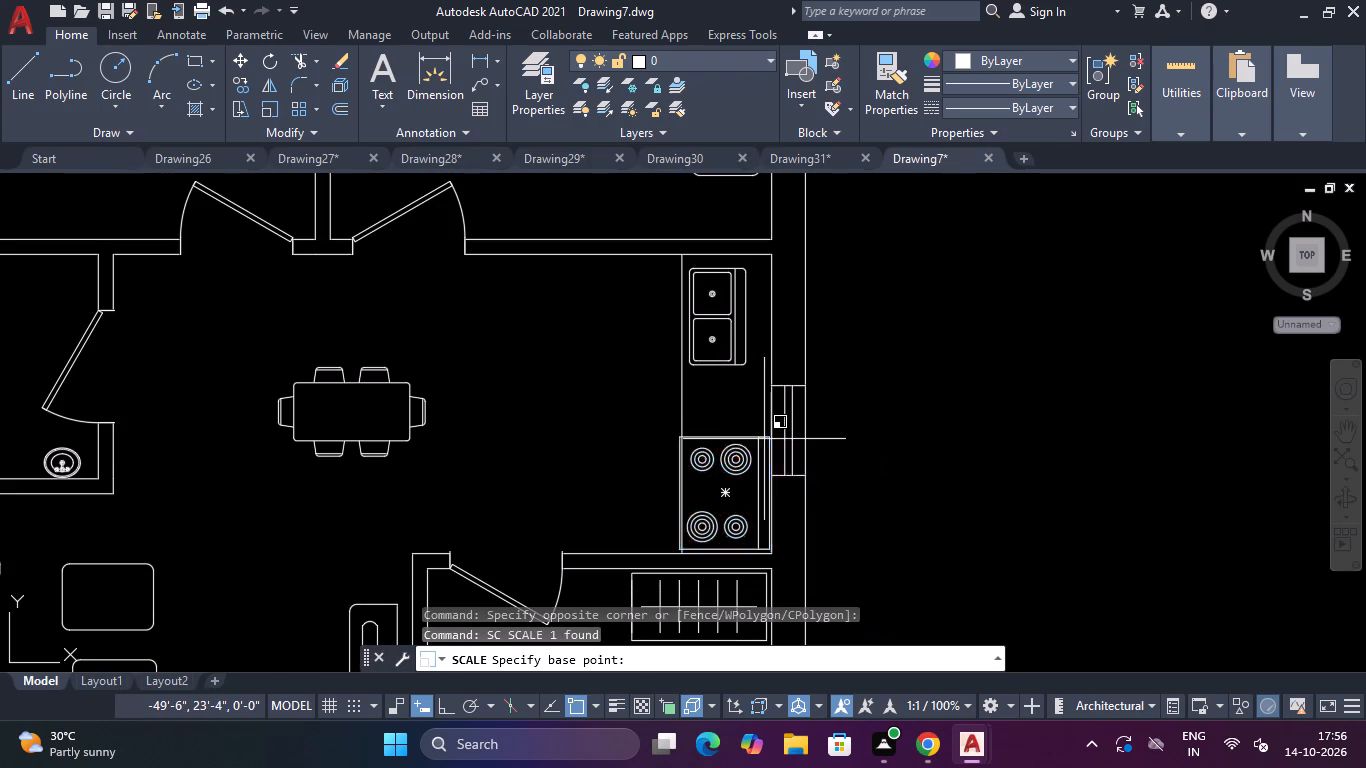
click(739, 471)
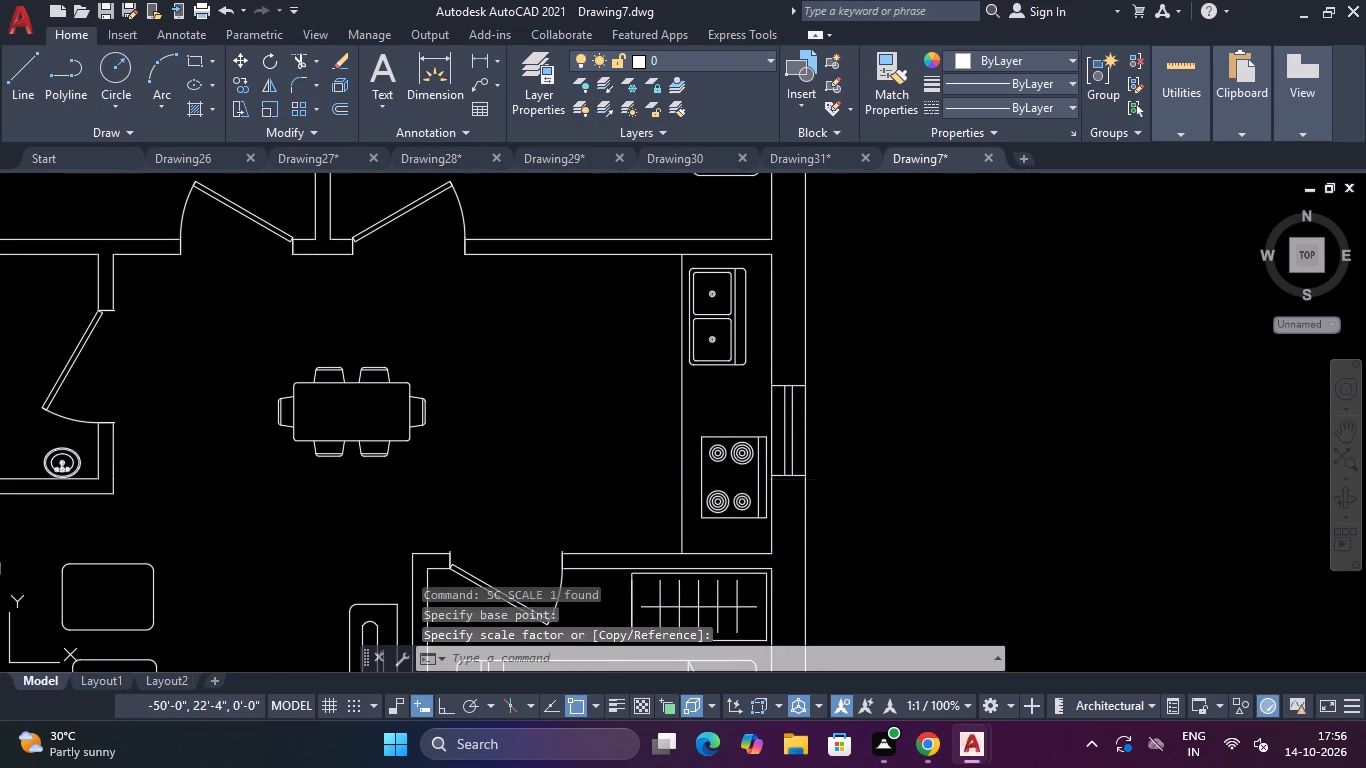
Move the reduced four-burner stove slightly away from the exterior wall, toward the middle of the kitchen counter's depth.
click(734, 481)
click(720, 504)
key(m)
key(space)
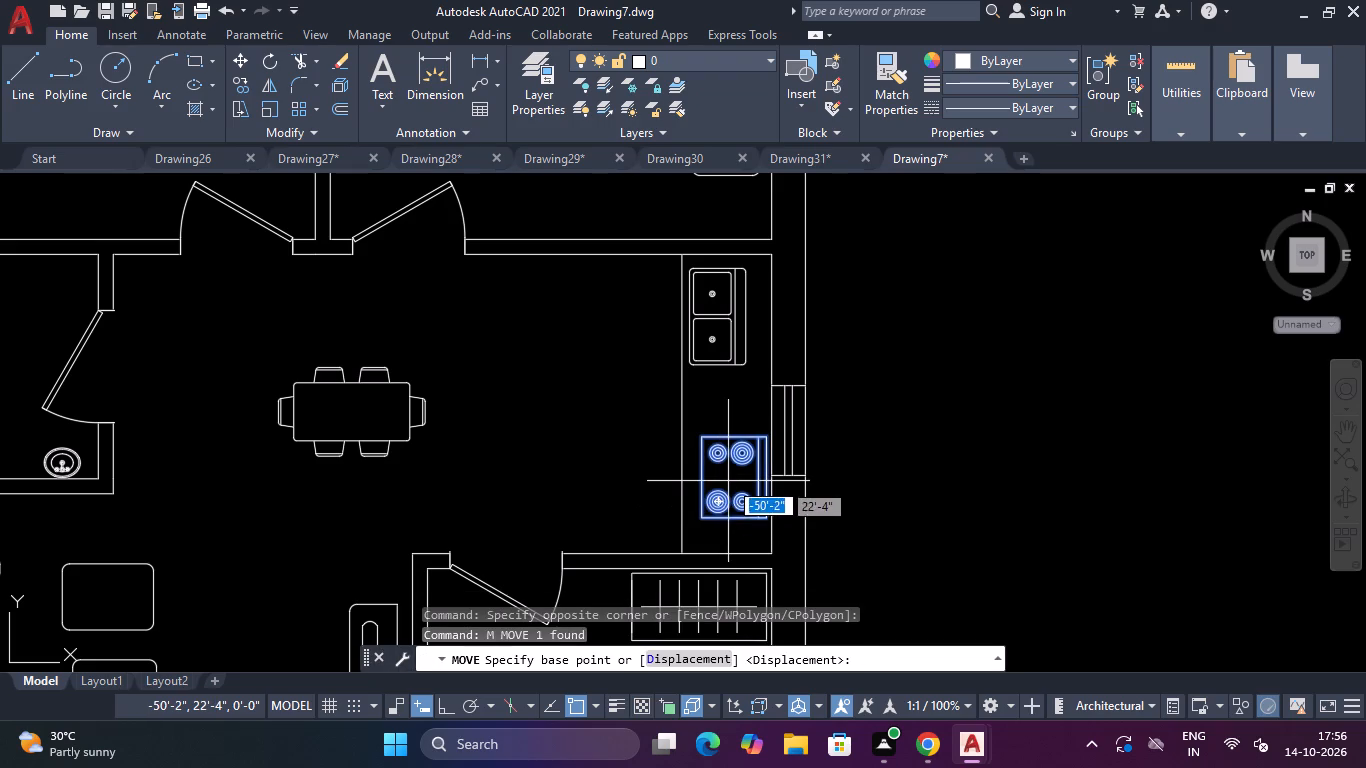
click(728, 480)
click(717, 470)
Move the bathroom's toilet about 4" east, away from the exterior wall with the window.
scroll(716, 469, down, 3)
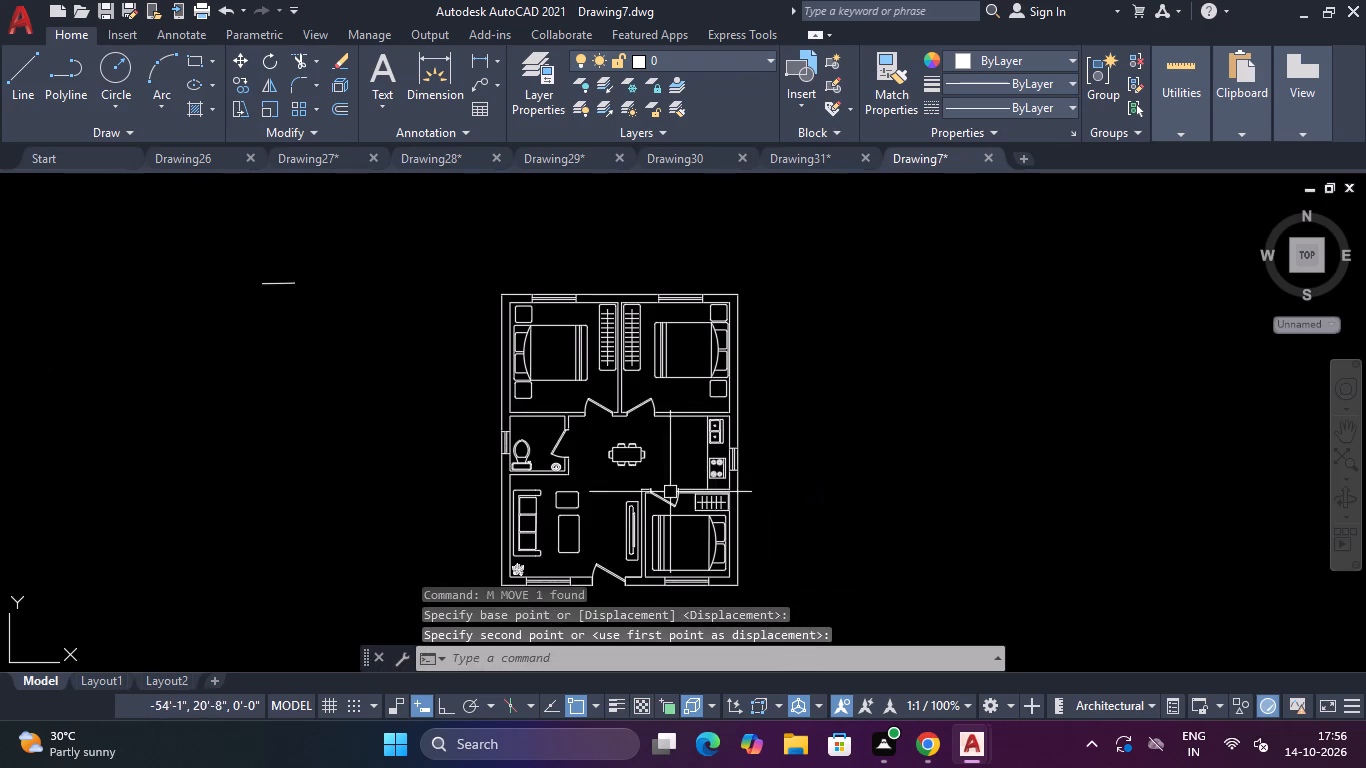
scroll(675, 464, down, 3)
scroll(654, 467, up, 3)
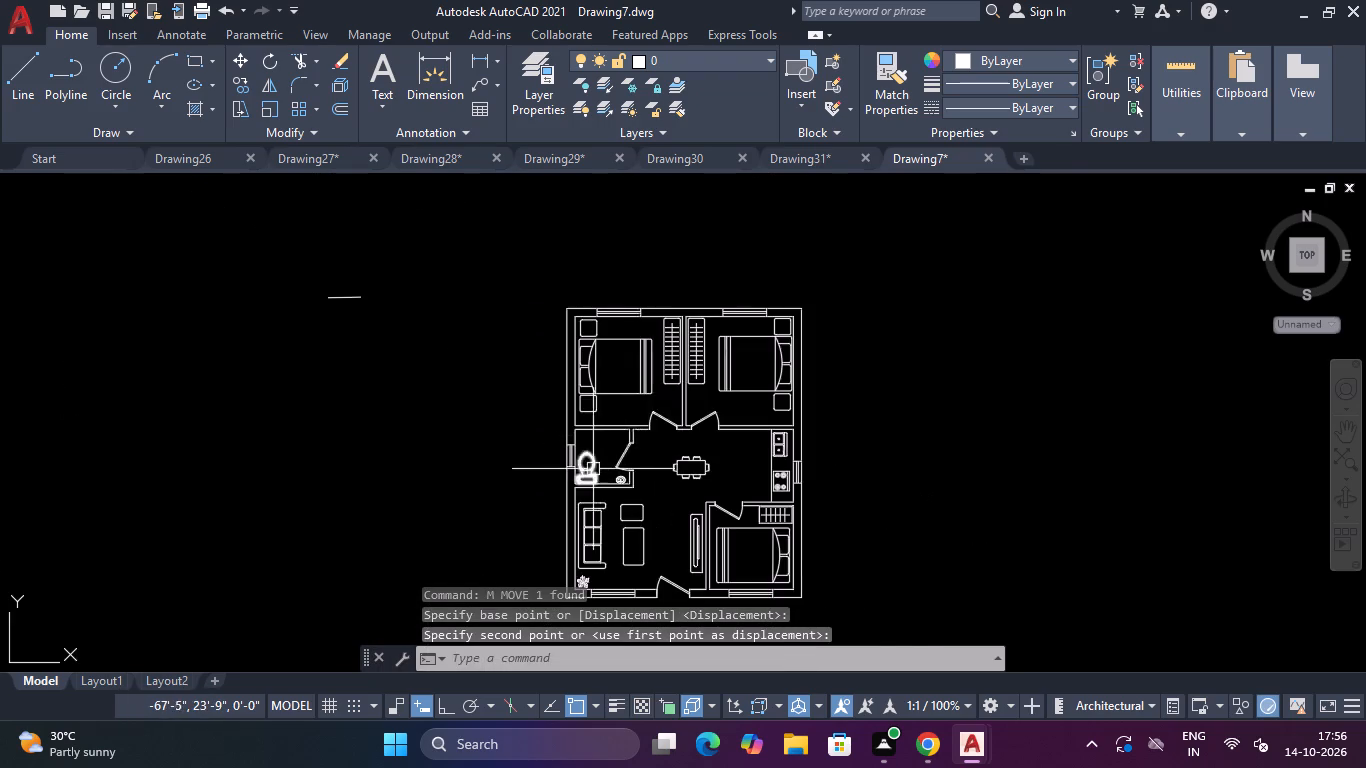
scroll(593, 469, up, 3)
drag(615, 450, 598, 455)
click(576, 477)
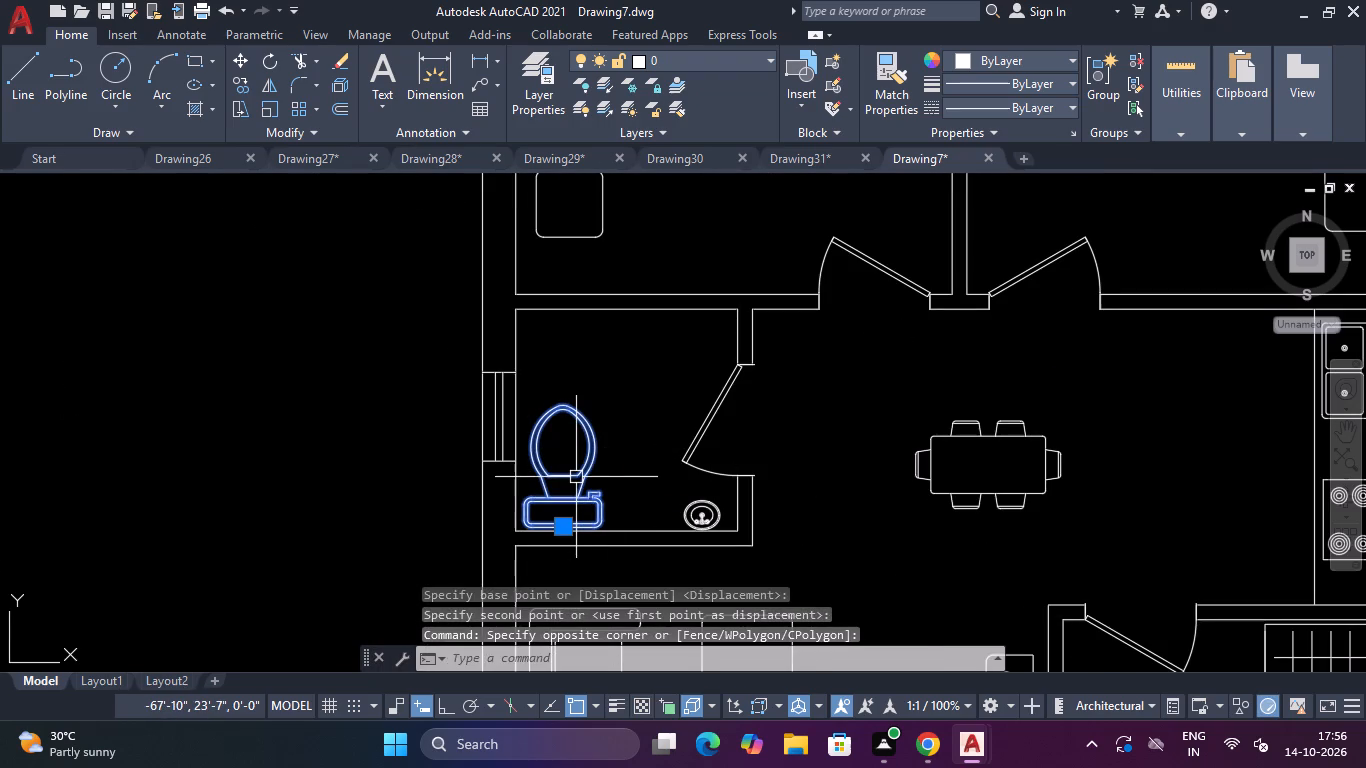
text(M)
key(space)
click(551, 448)
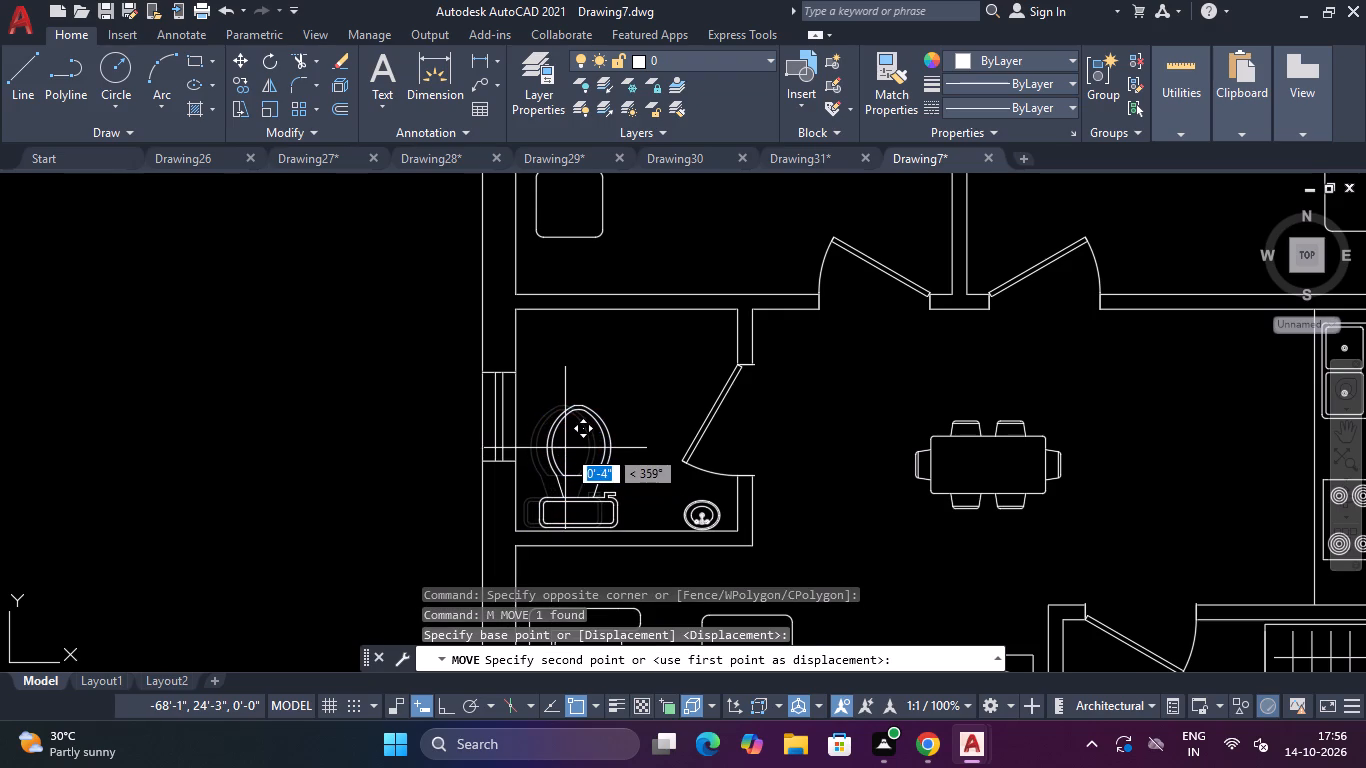
click(567, 448)
Set the doors of the two northern bedrooms to Open 90º.
scroll(581, 439, down, 2)
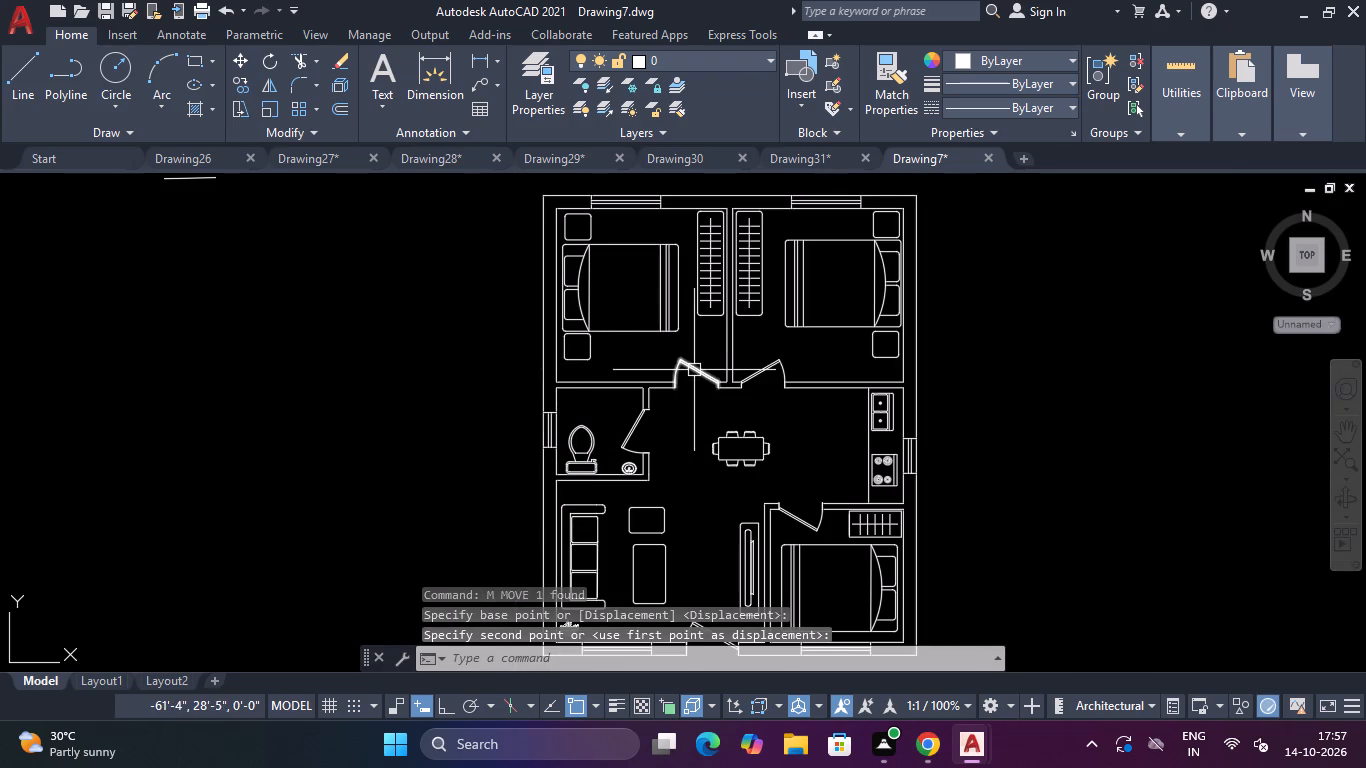
click(695, 369)
scroll(701, 383, up, 4)
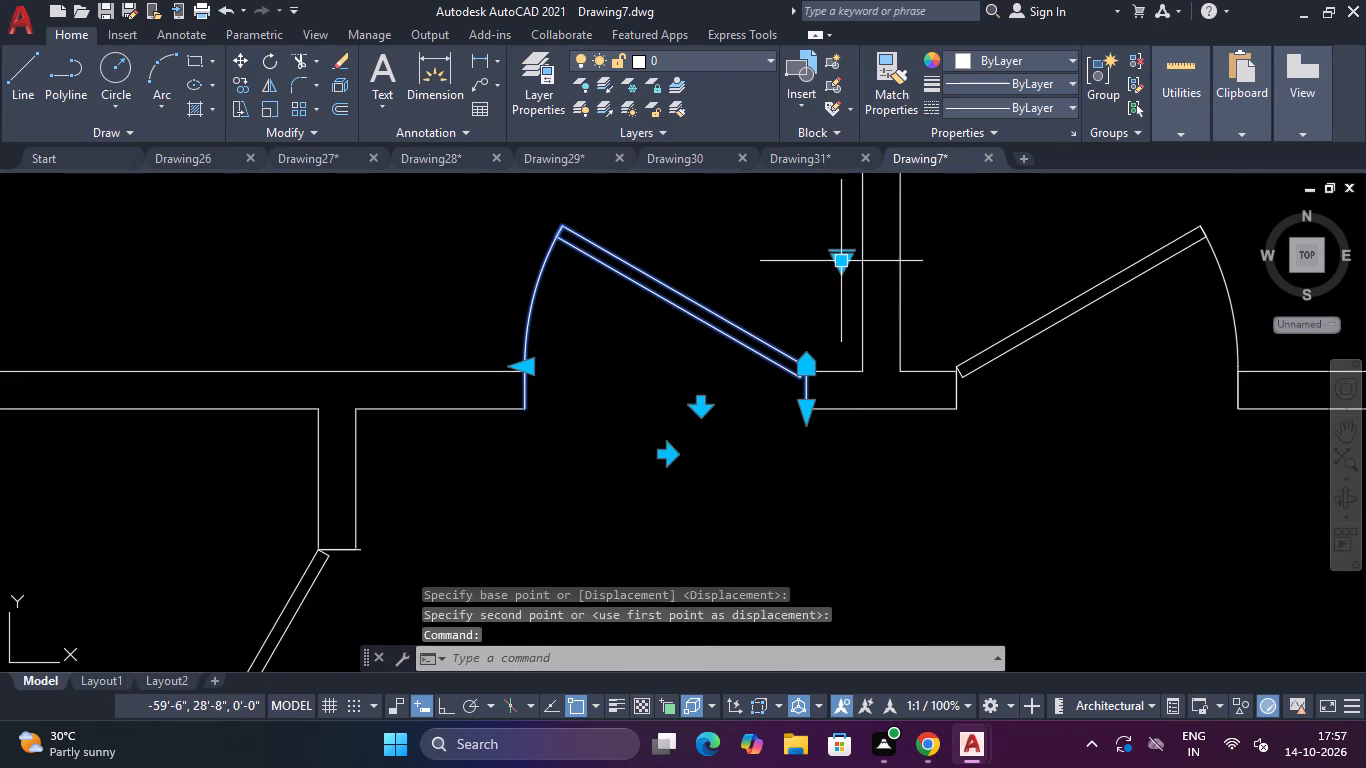
click(841, 262)
click(915, 338)
scroll(915, 341, down, 3)
key(Escape)
click(960, 332)
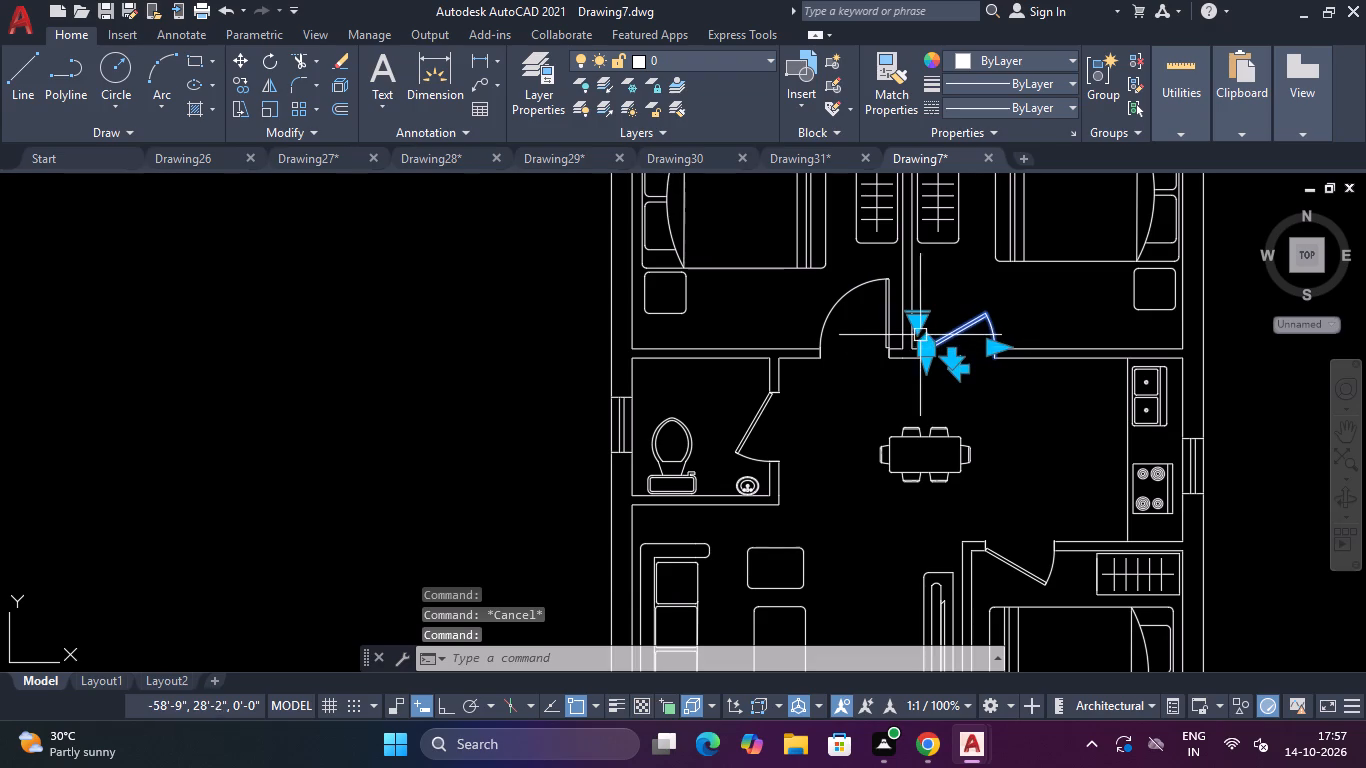
click(919, 324)
click(981, 396)
key(Escape)
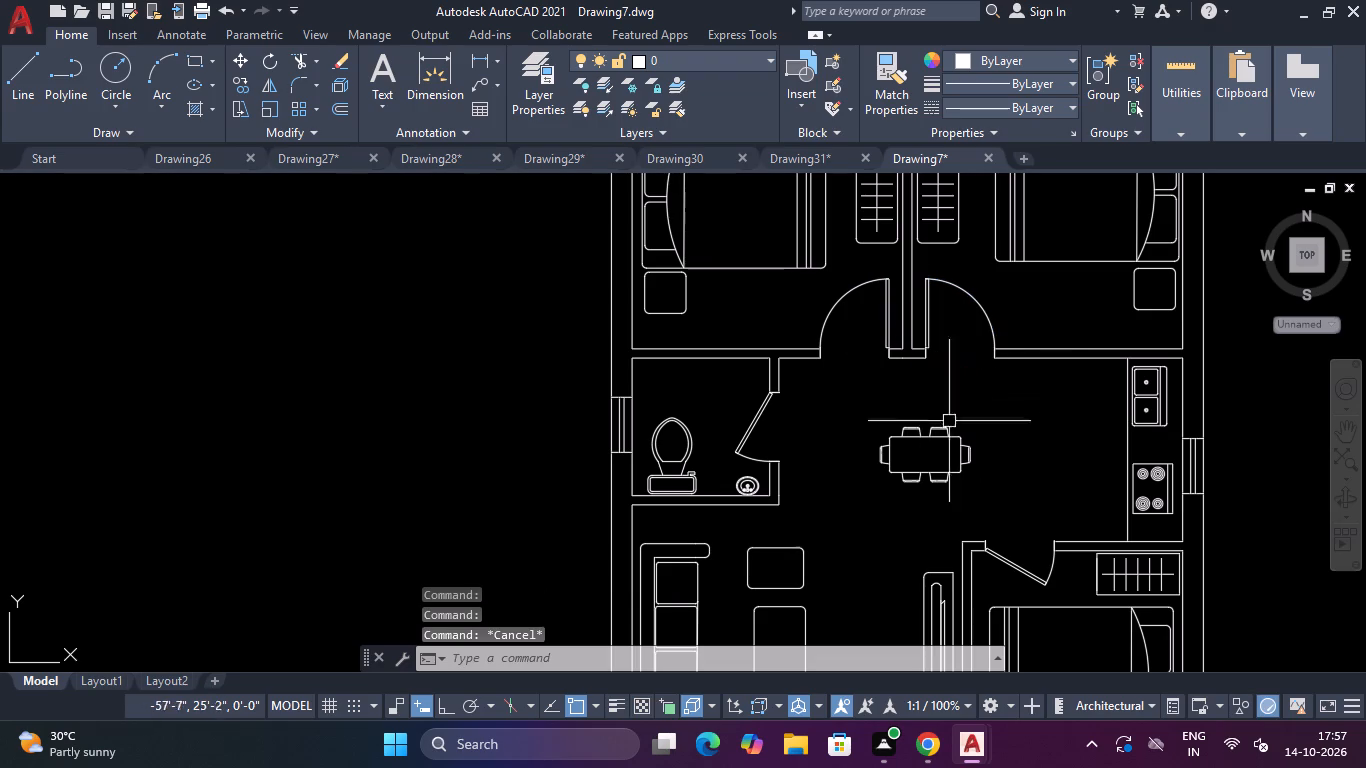
Set the bathroom door to Open 90º.
click(750, 416)
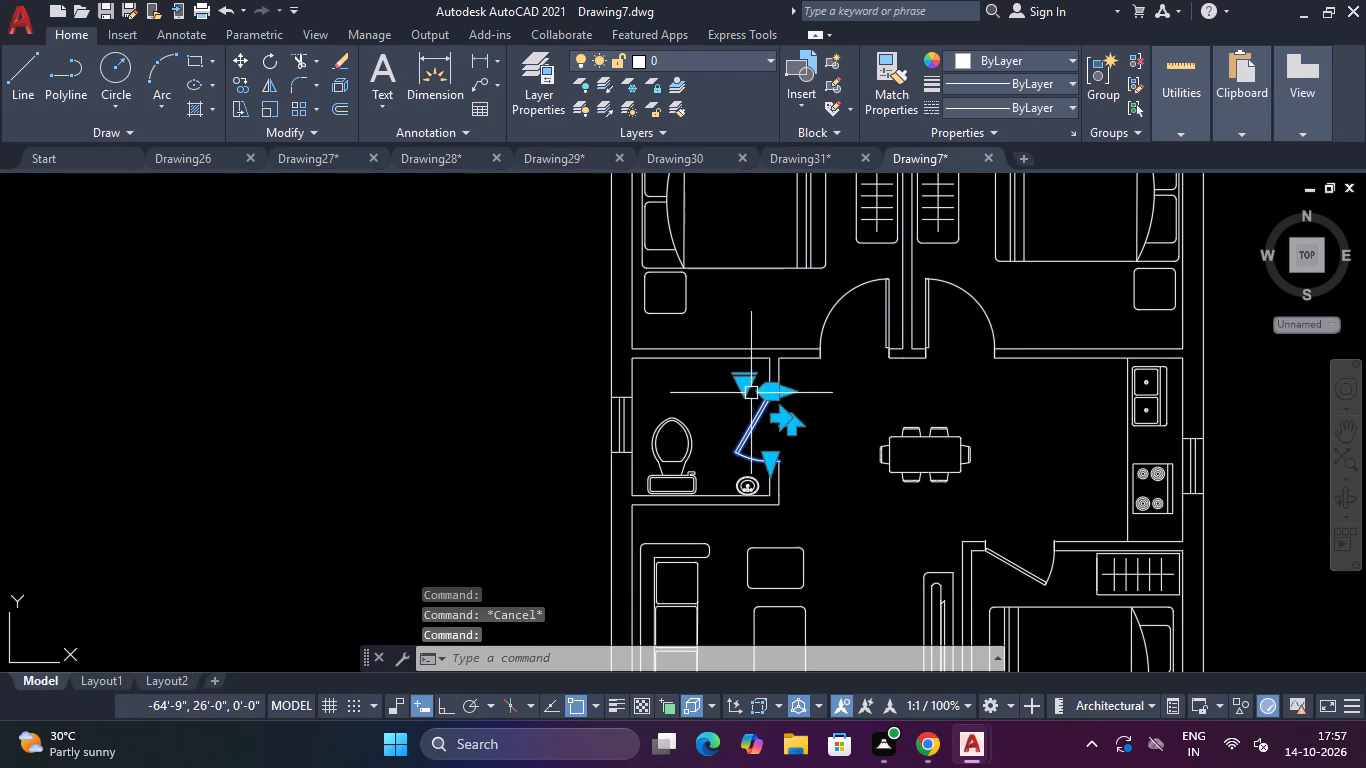
click(747, 382)
click(808, 458)
scroll(828, 430, down, 2)
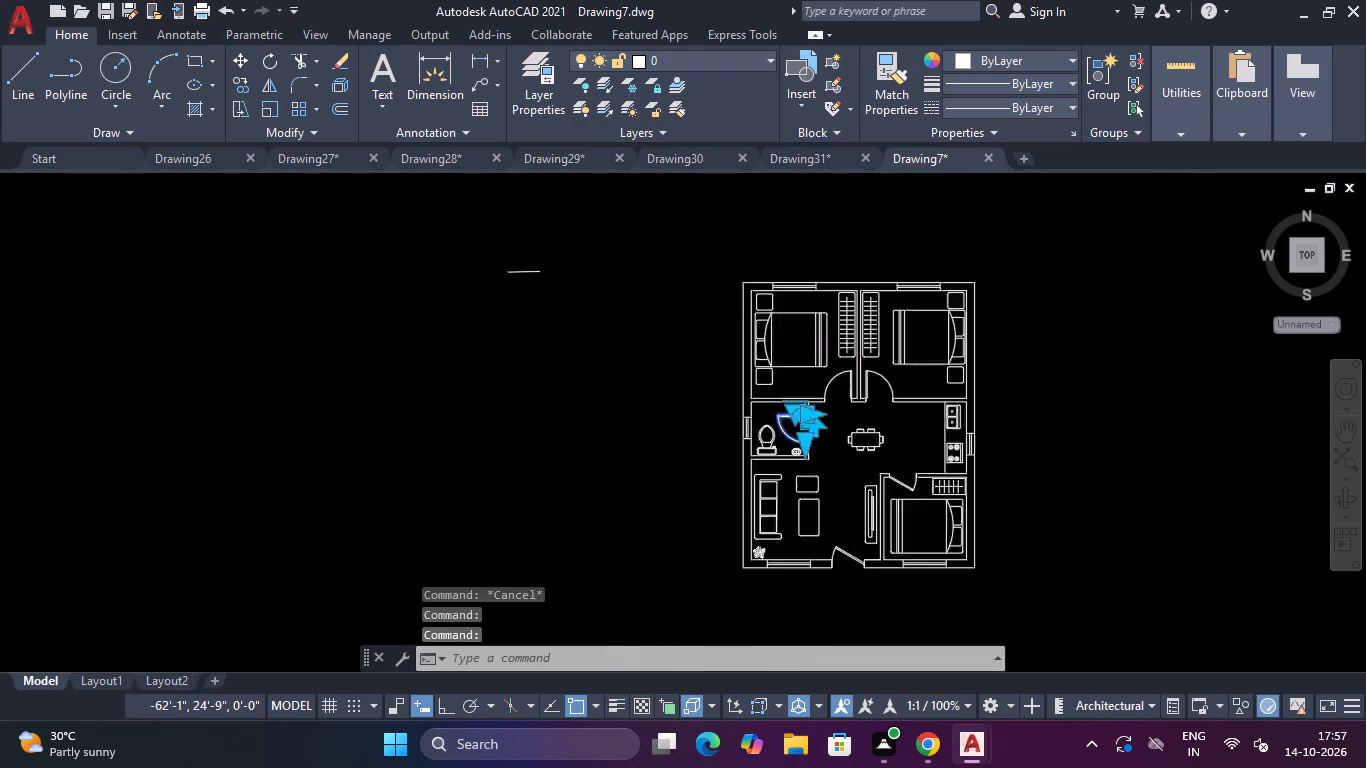
scroll(830, 430, down, 2)
key(Escape)
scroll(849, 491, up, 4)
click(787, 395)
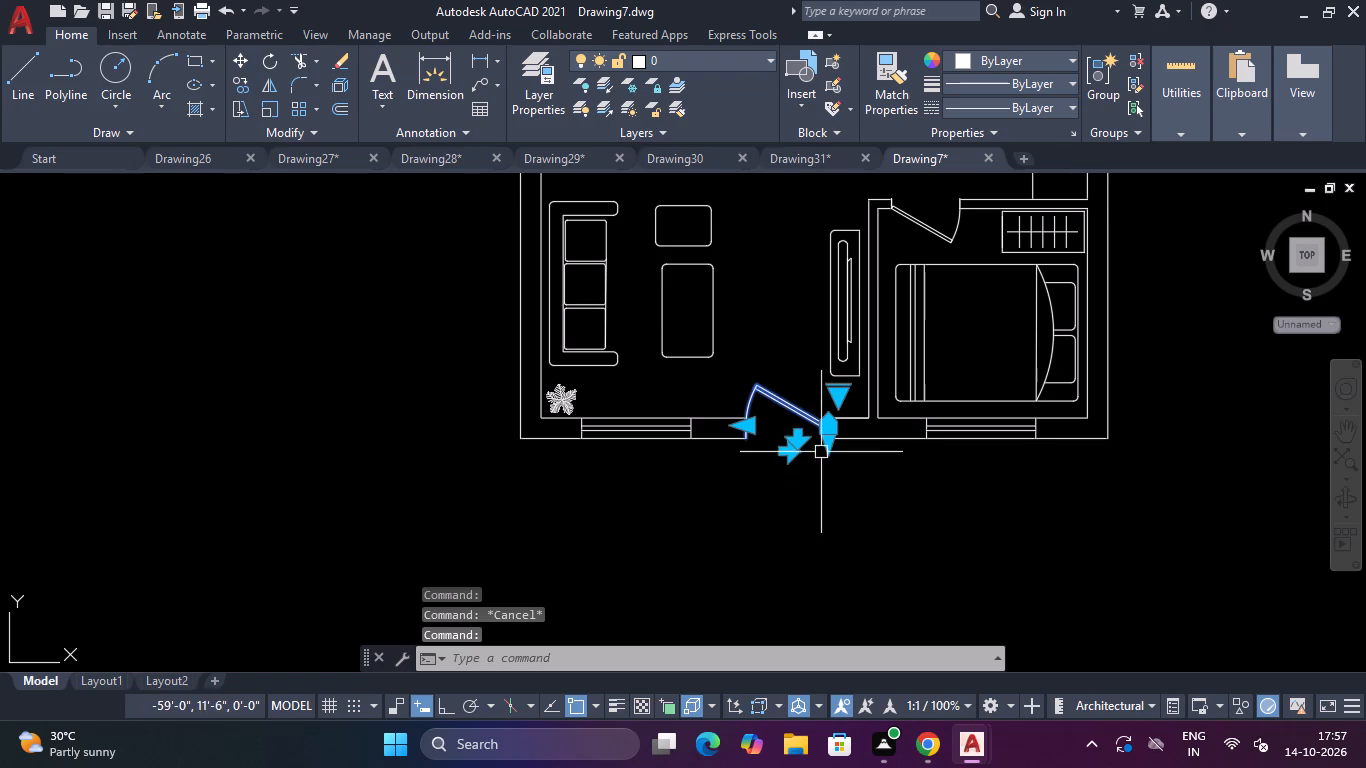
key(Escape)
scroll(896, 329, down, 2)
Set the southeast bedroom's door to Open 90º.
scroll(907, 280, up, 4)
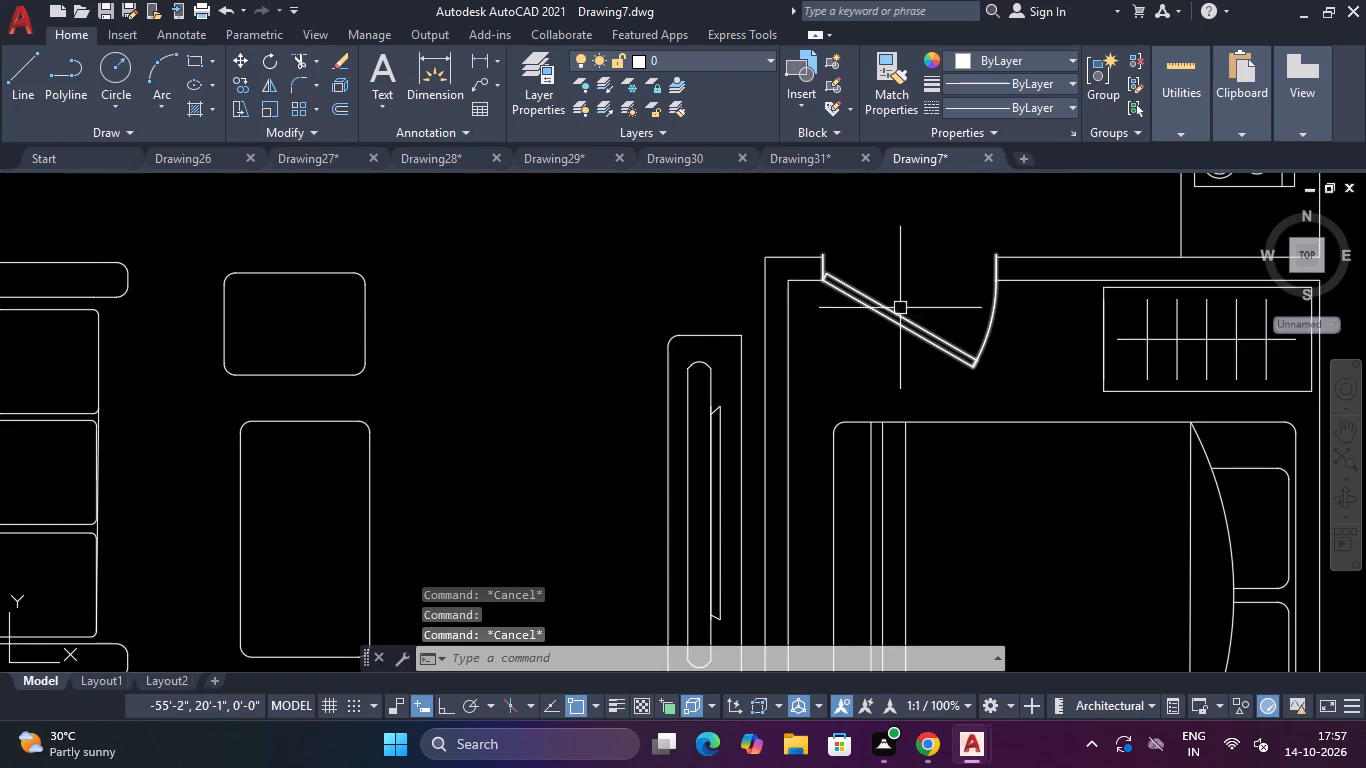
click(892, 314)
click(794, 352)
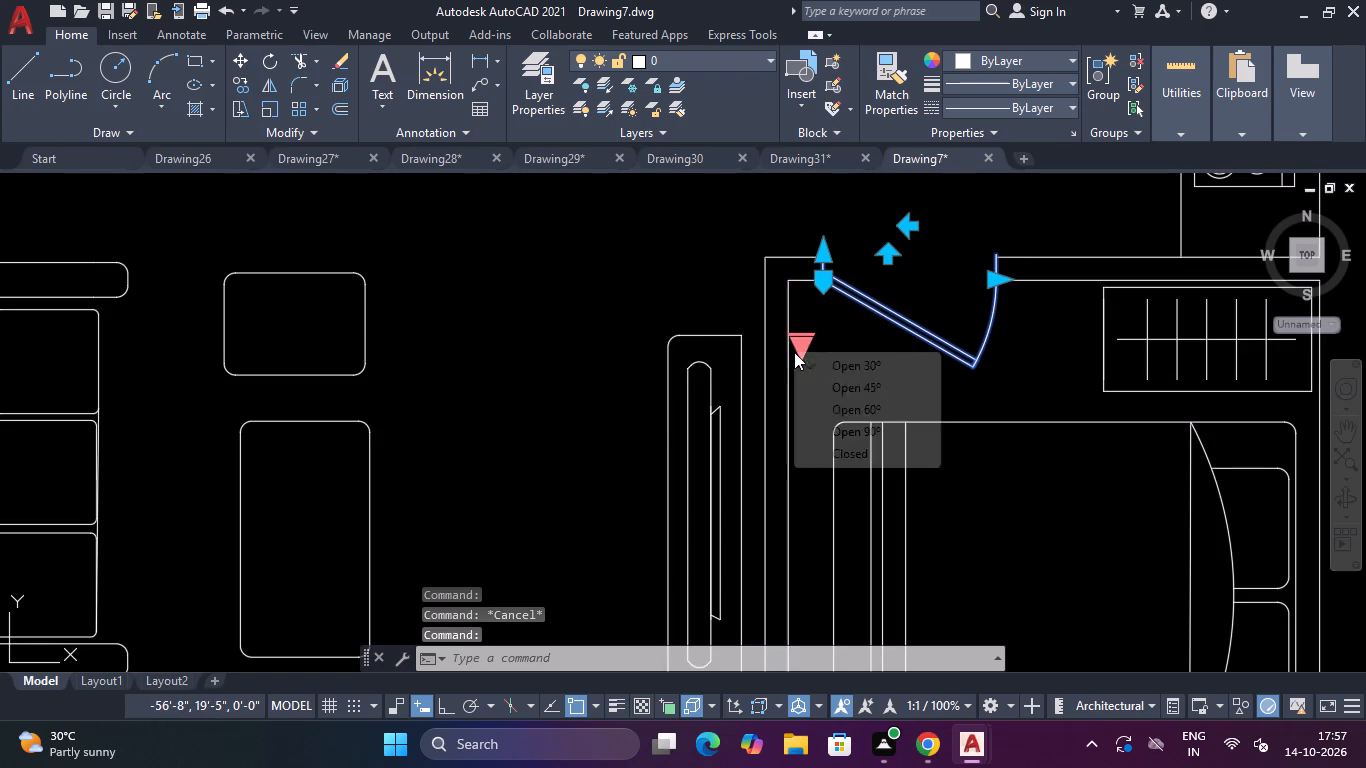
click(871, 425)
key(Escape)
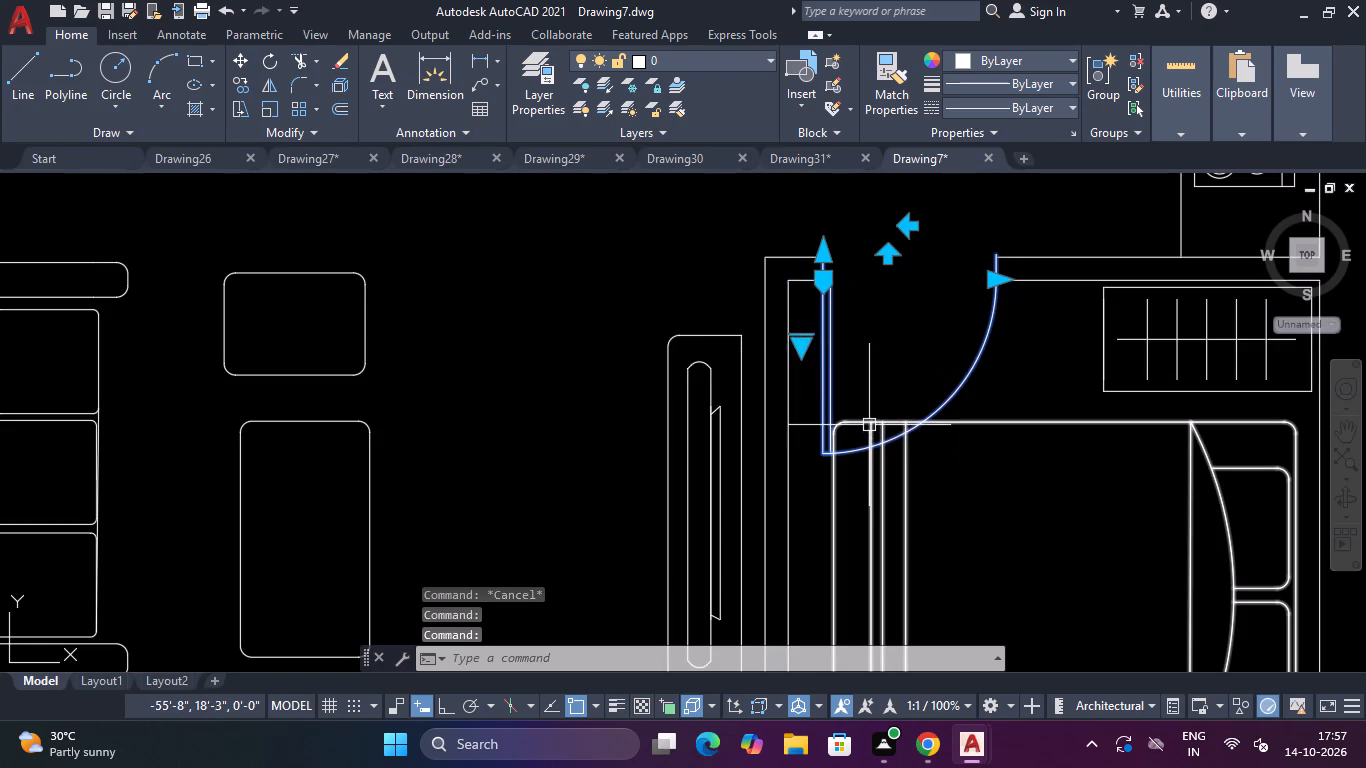
Set the southeast bedroom's door to Open 45º.
click(829, 382)
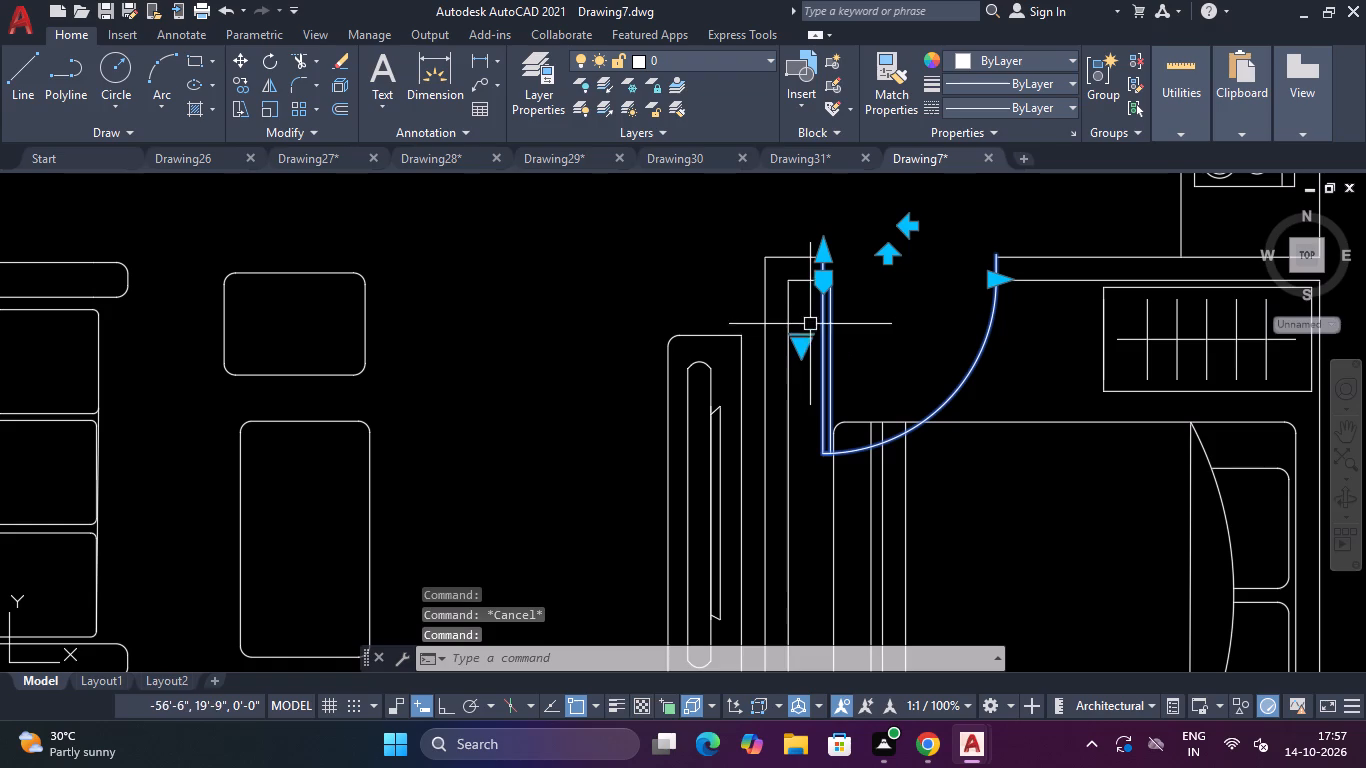
click(801, 341)
click(870, 371)
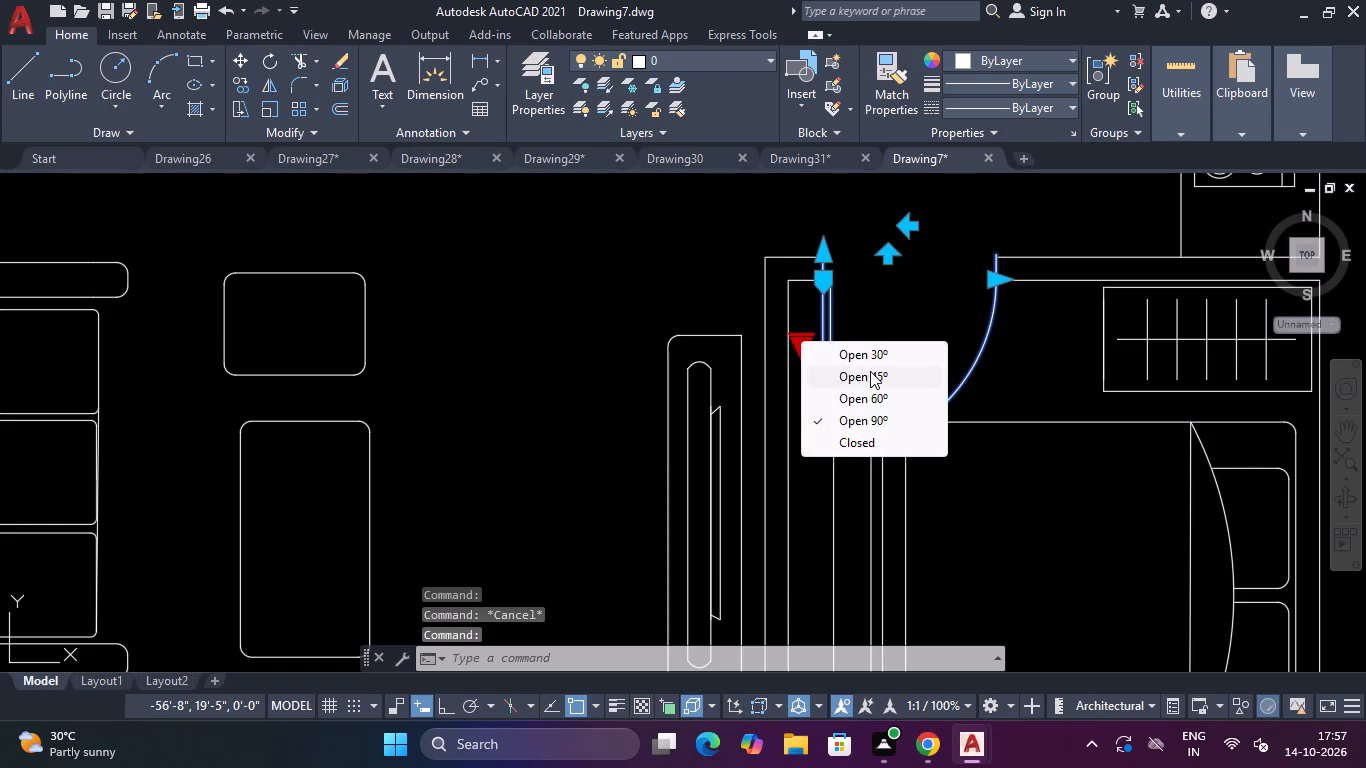
key(Escape)
Scale the southeast bedroom's double bed down freehand from its north corner at the foot end.
scroll(875, 369, down, 5)
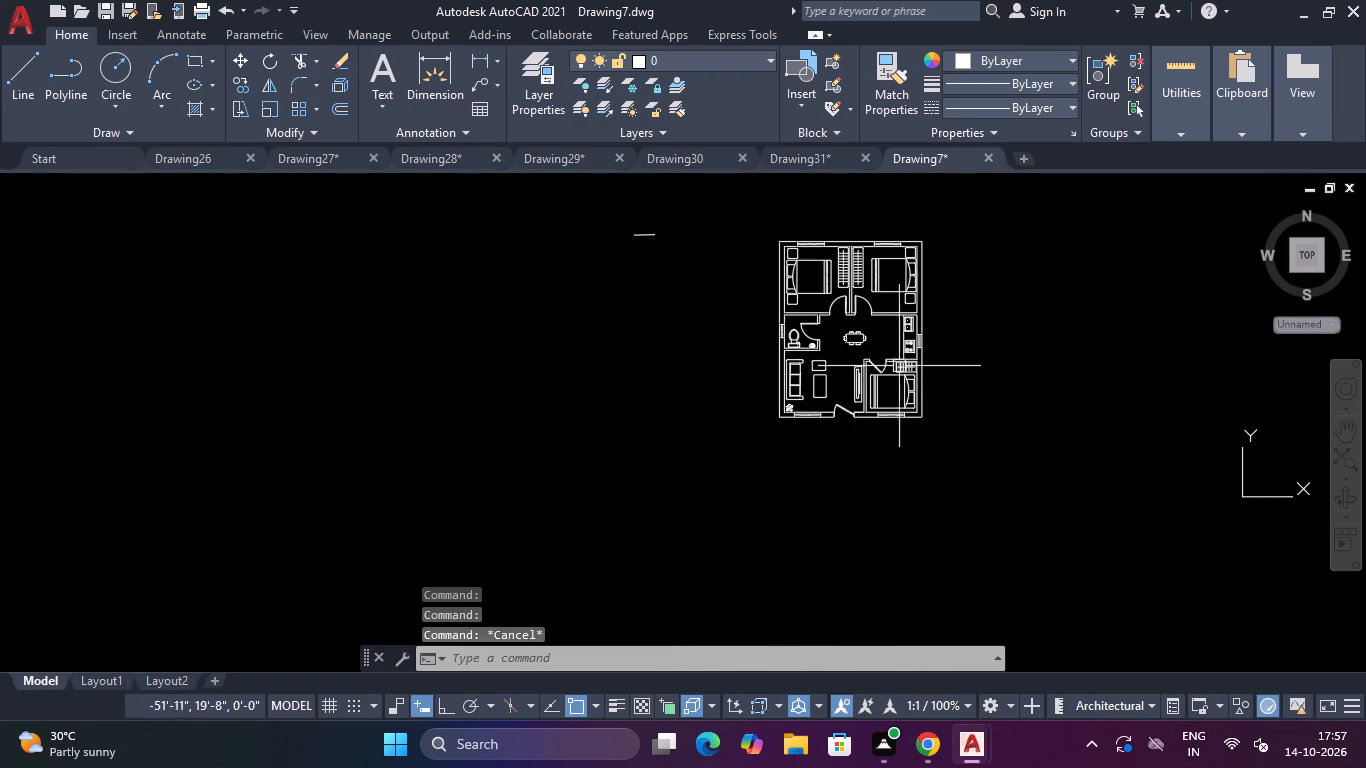
scroll(876, 371, up, 3)
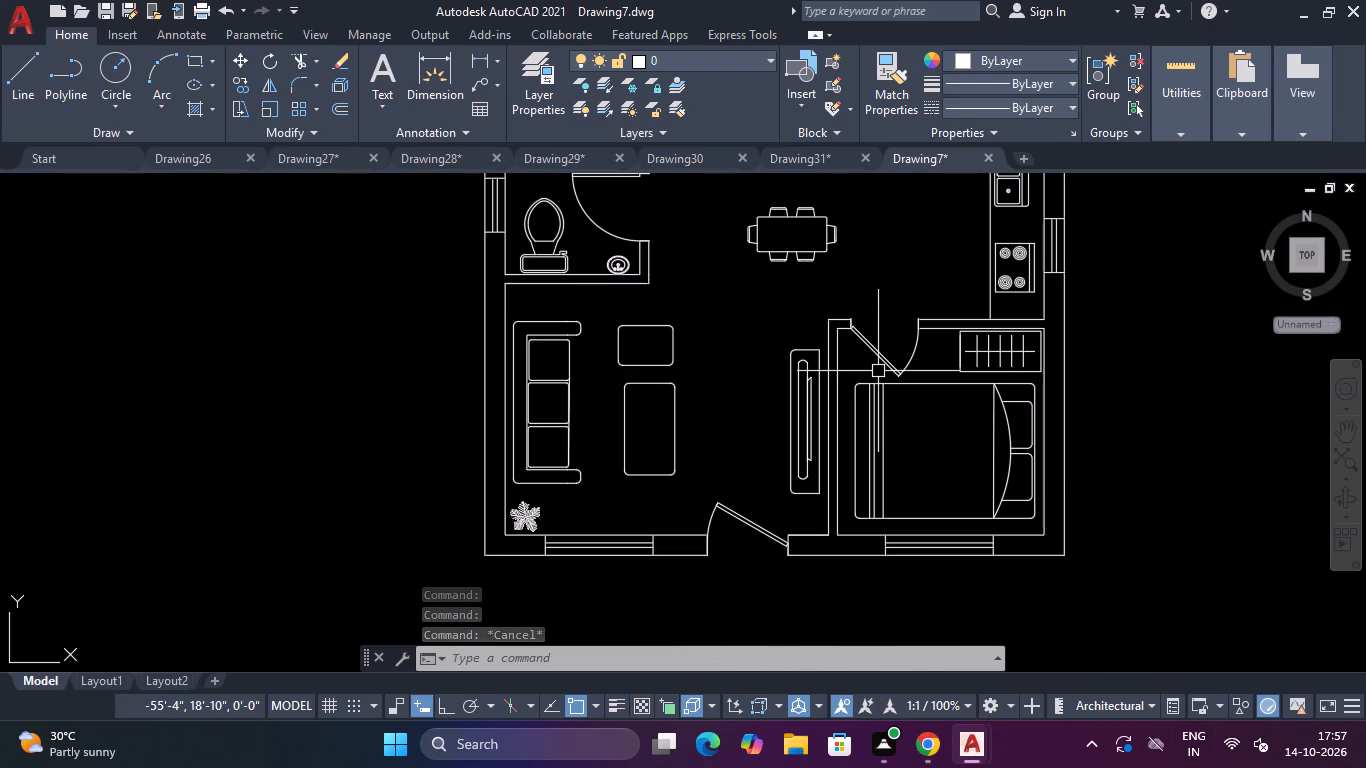
scroll(918, 484, up, 1)
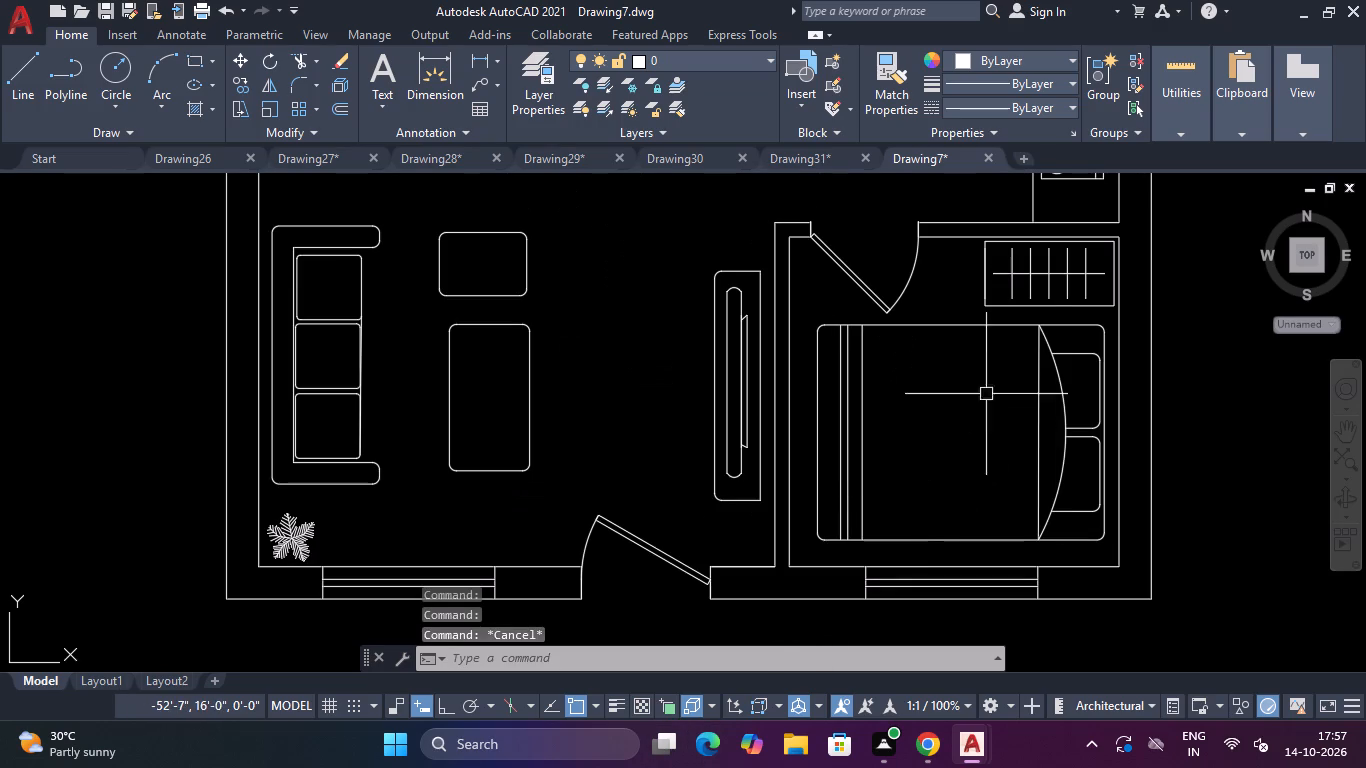
scroll(1093, 302, up, 2)
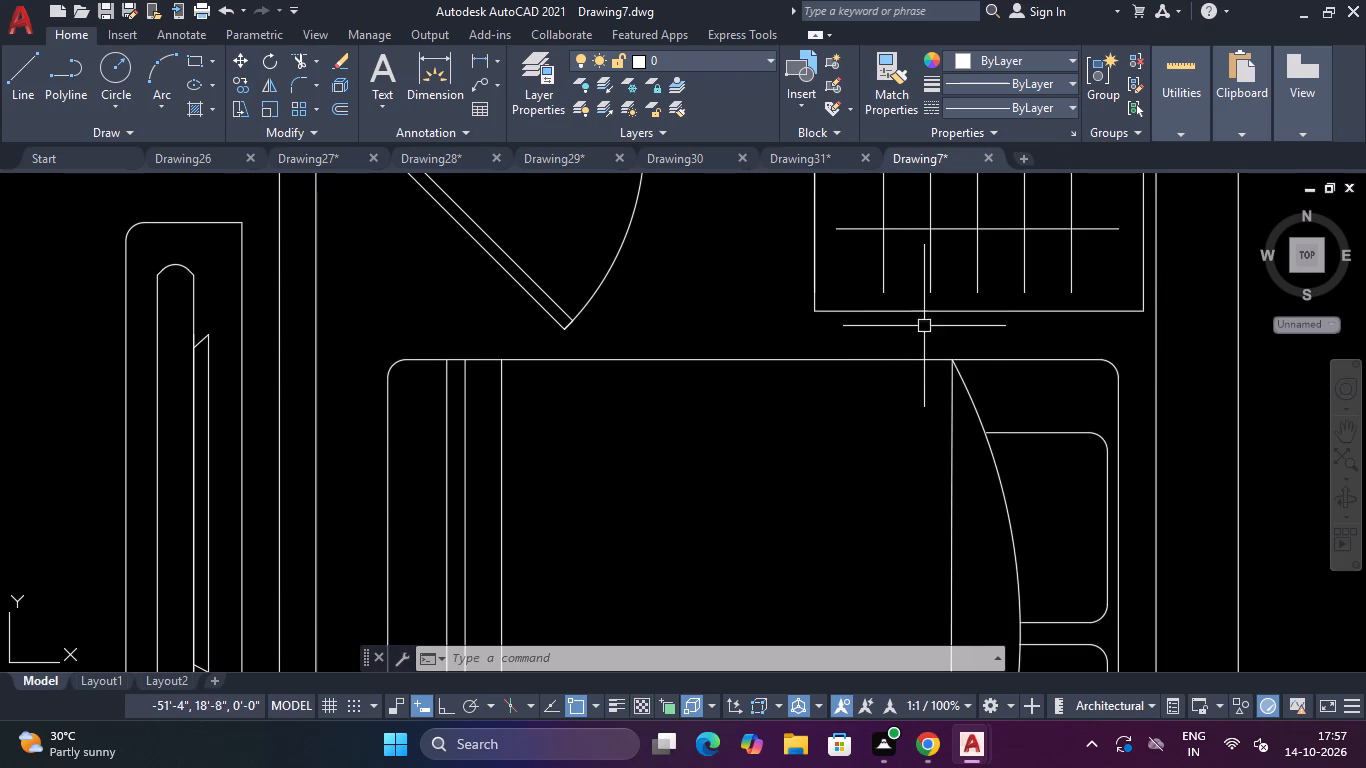
scroll(984, 339, down, 2)
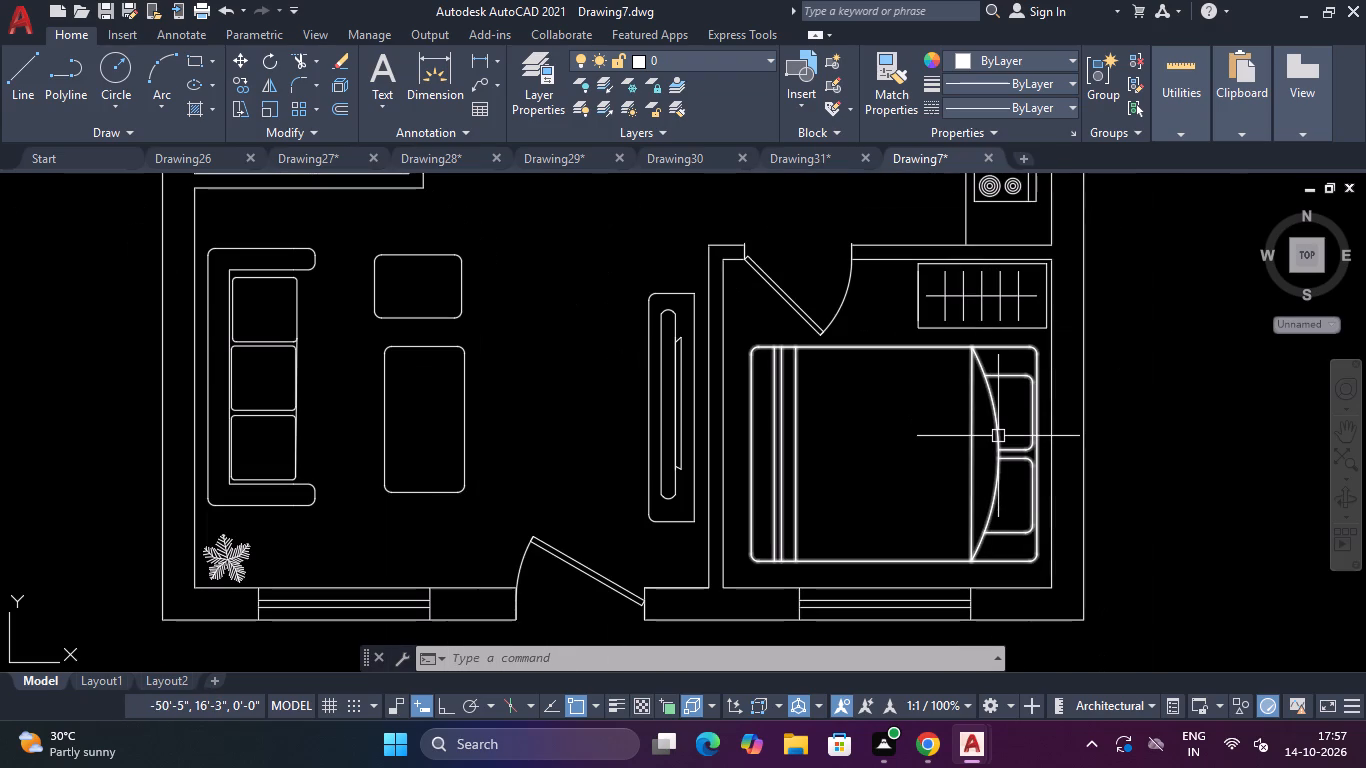
scroll(998, 436, down, 1)
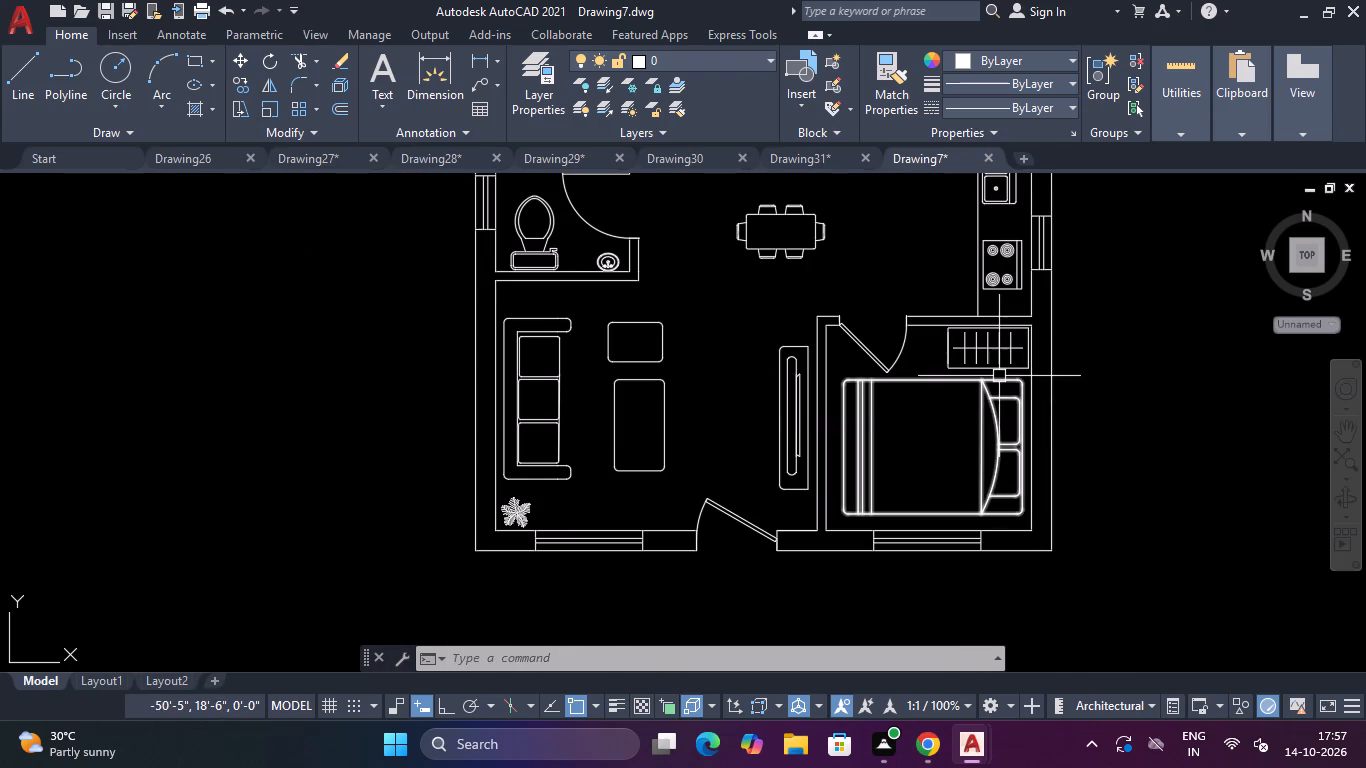
scroll(990, 391, down, 2)
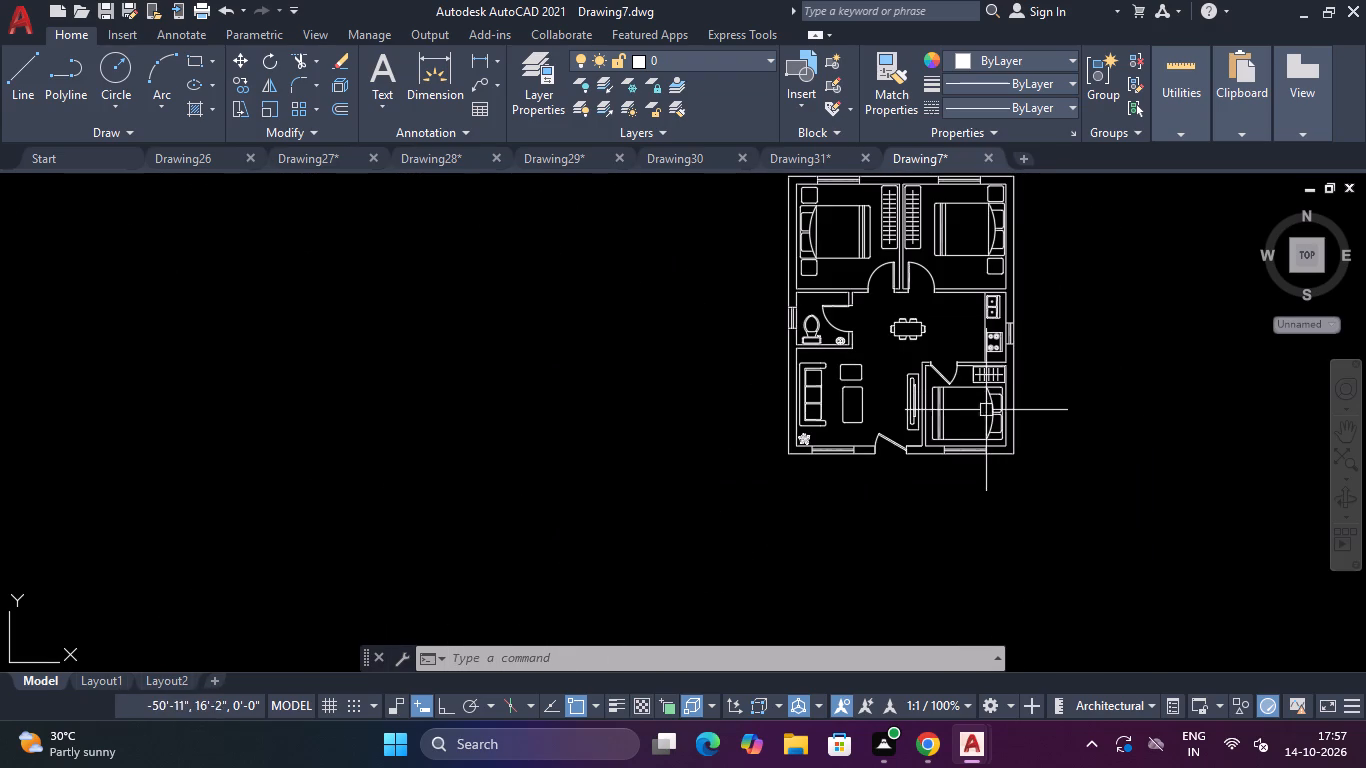
scroll(969, 410, up, 3)
click(970, 328)
click(937, 382)
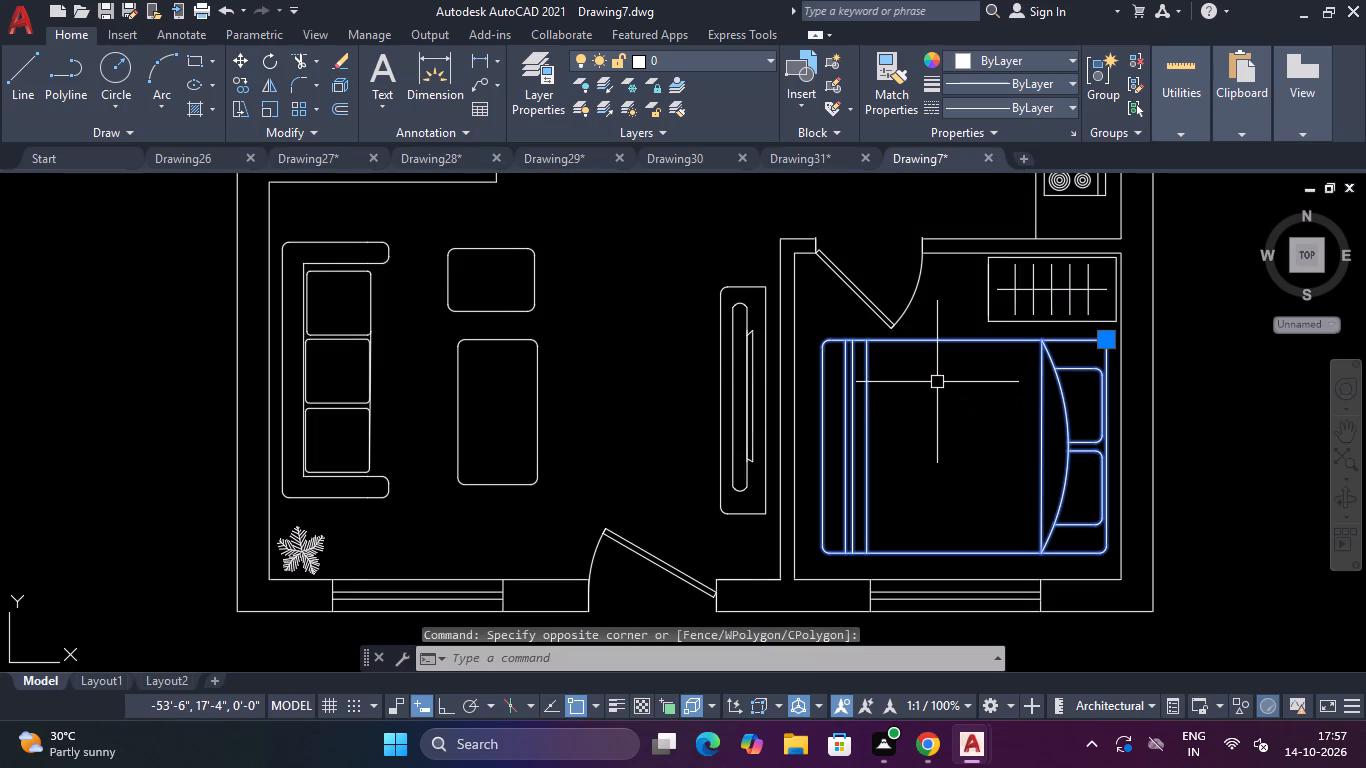
text(SC)
key(space)
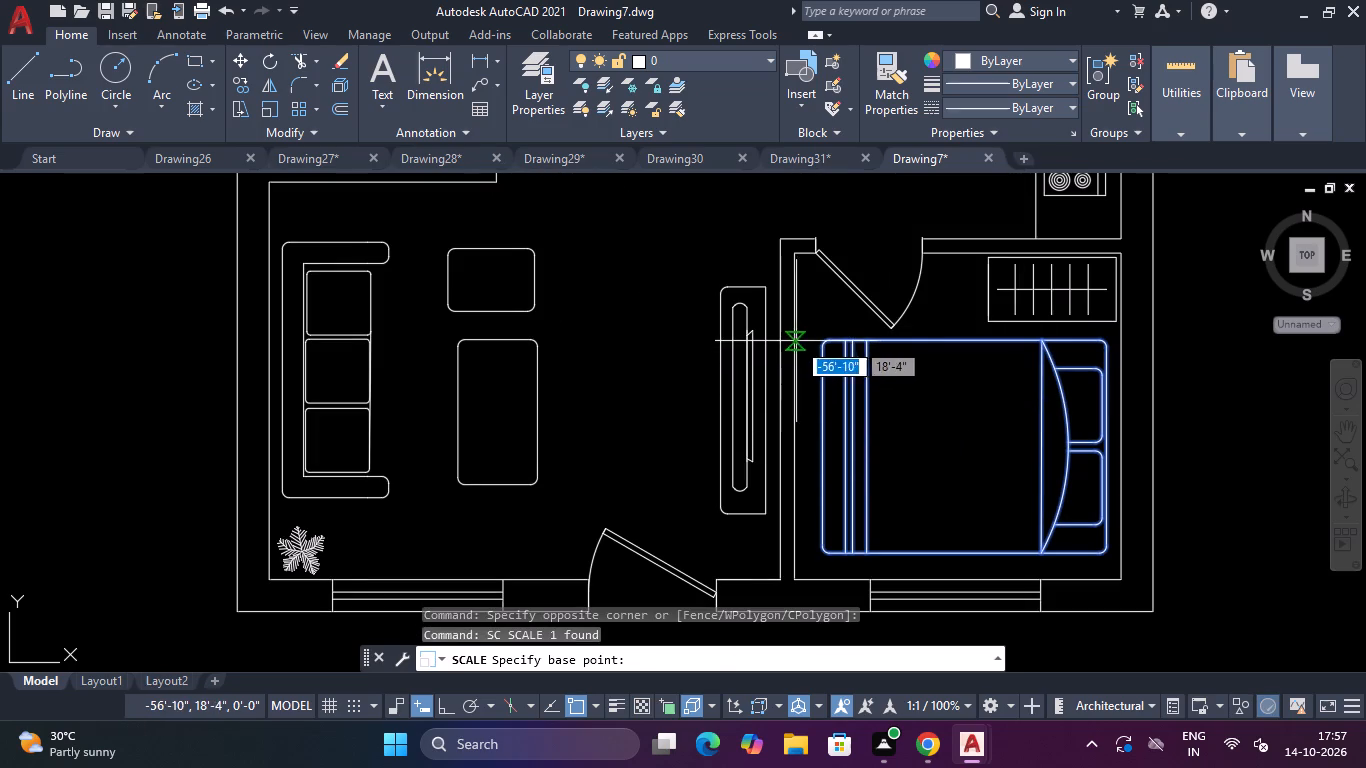
click(818, 344)
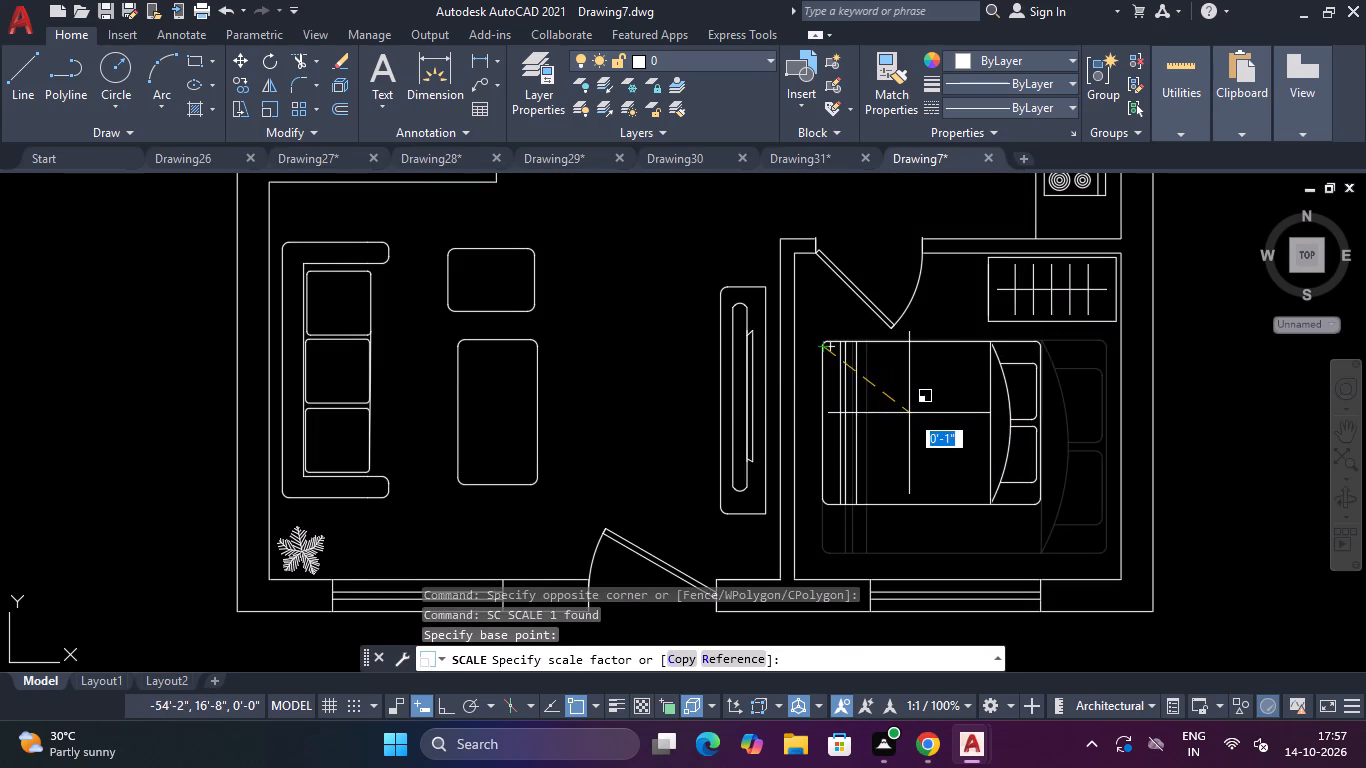
click(909, 413)
Move the reduced bed about 1'-8" toward the east exterior wall, slightly farther south from the wardrobe.
drag(946, 327, 932, 361)
click(929, 368)
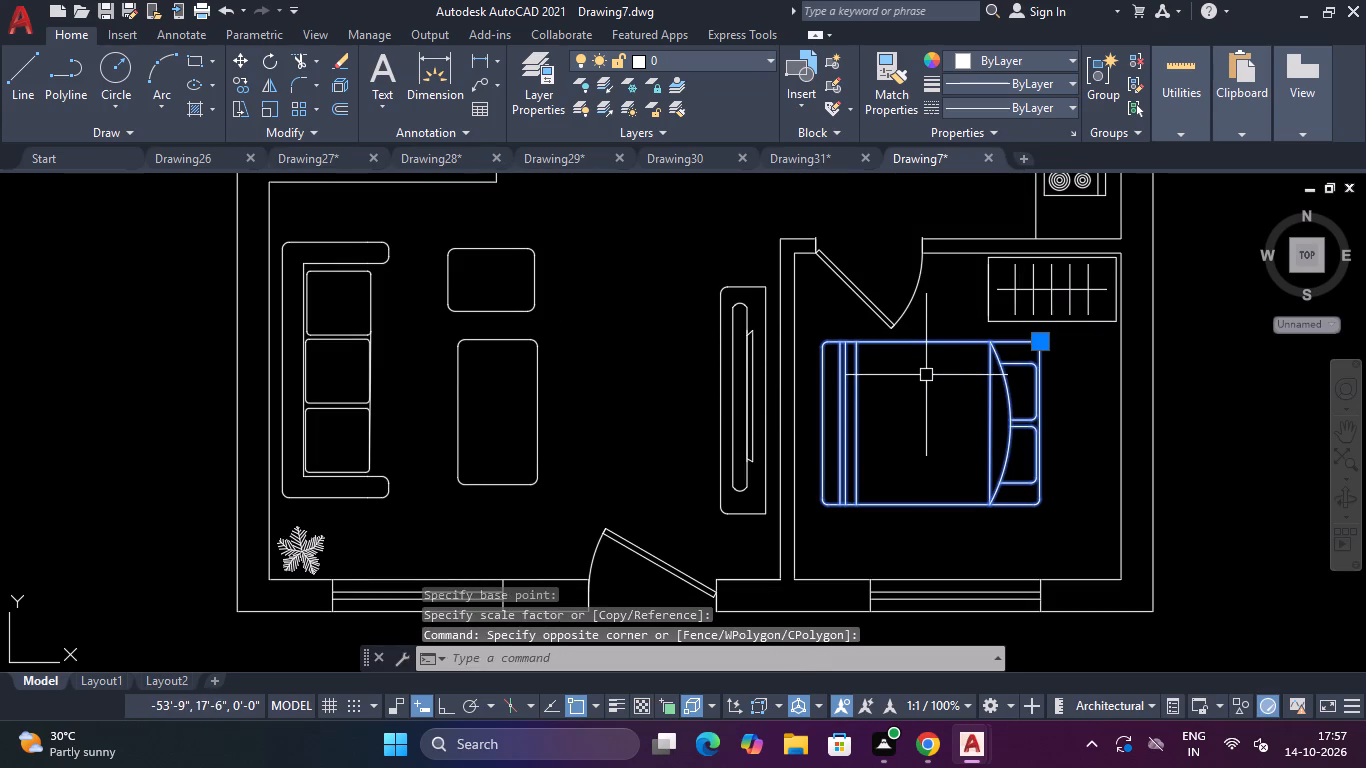
text(M)
key(space)
click(911, 425)
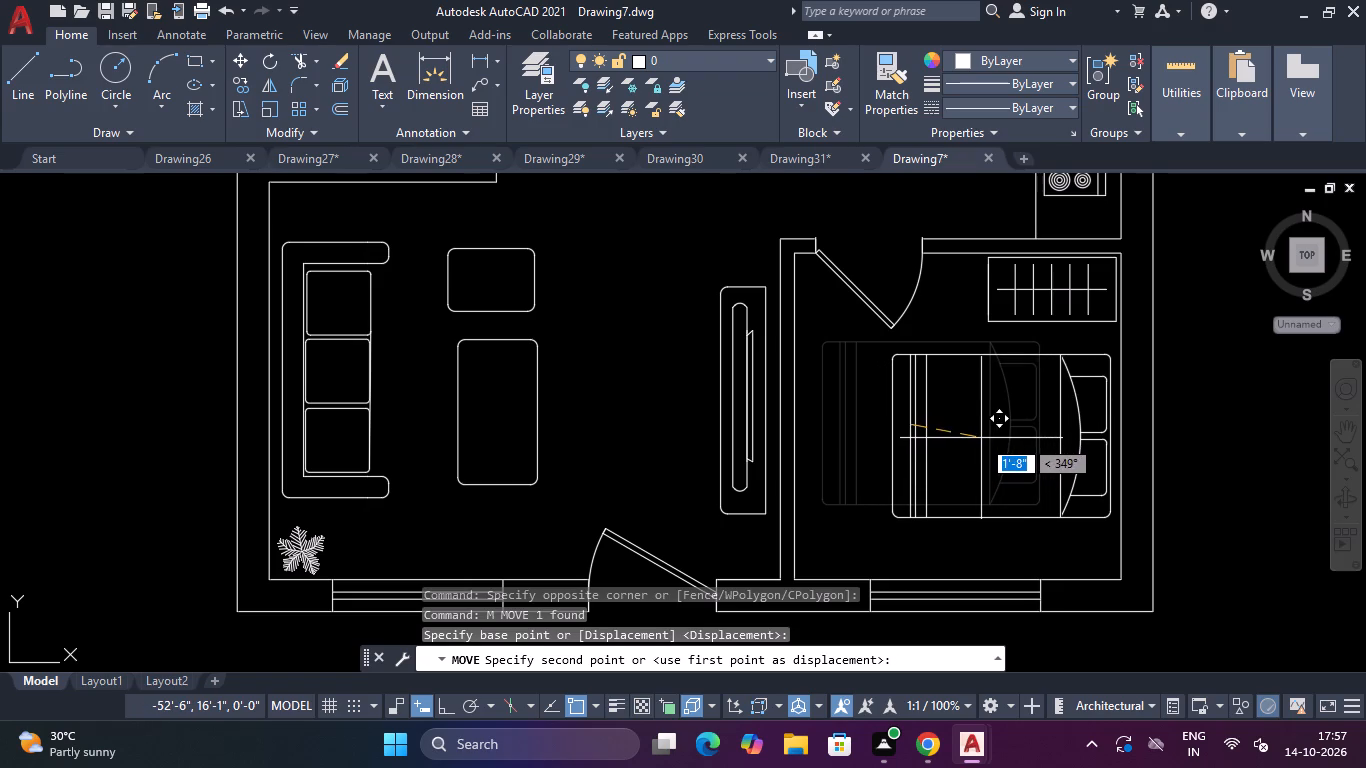
click(982, 443)
Review the whole floor plan, examining the door swings and the placement of furniture and fixtures in each room.
scroll(982, 443, down, 2)
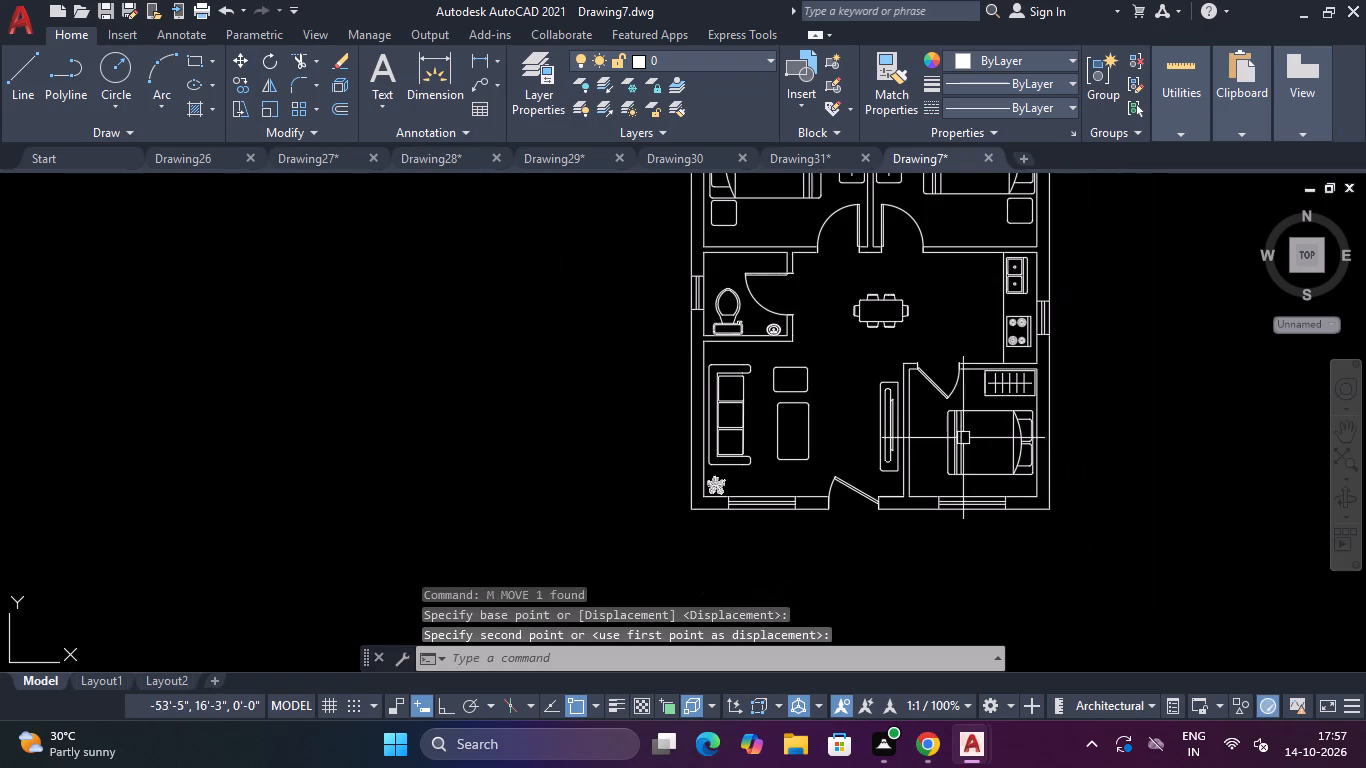
scroll(831, 388, up, 2)
scroll(832, 387, down, 3)
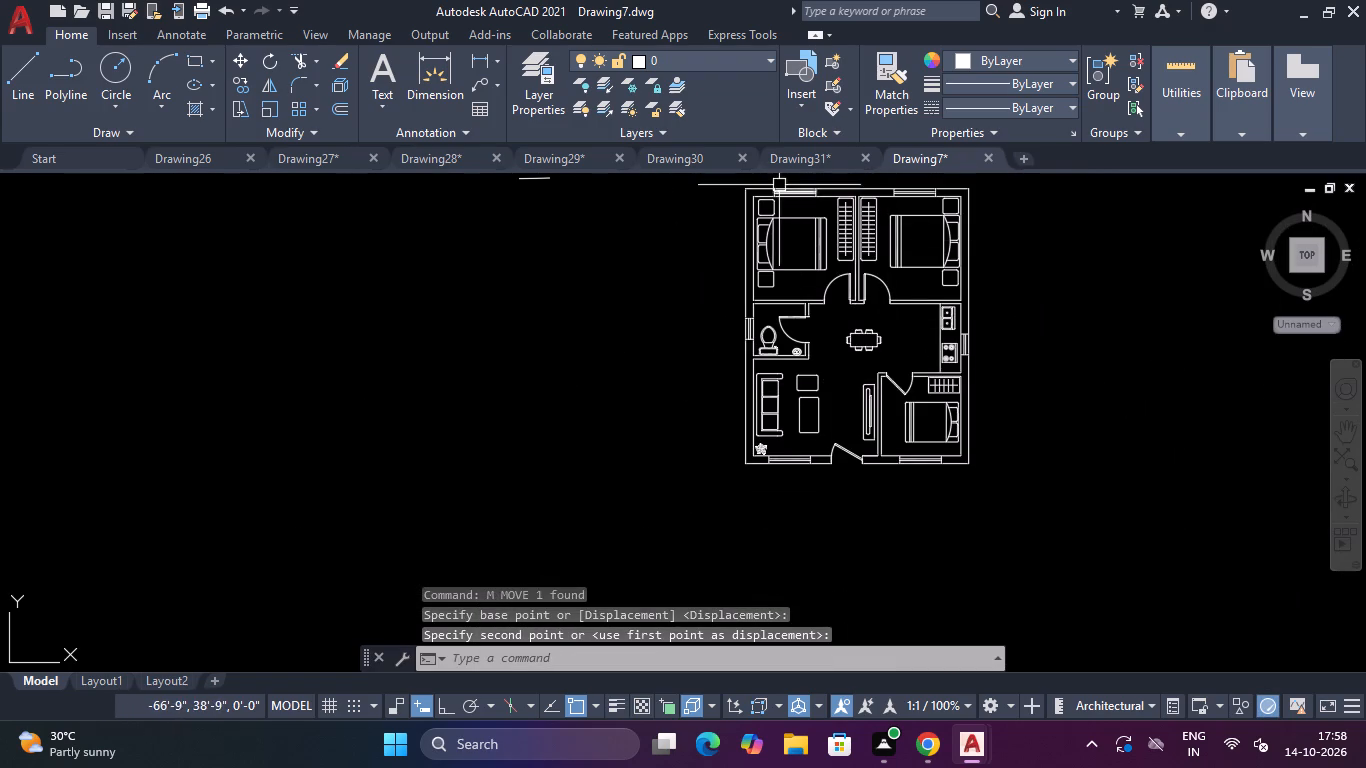
scroll(830, 223, up, 2)
scroll(835, 223, down, 3)
scroll(835, 223, up, 1)
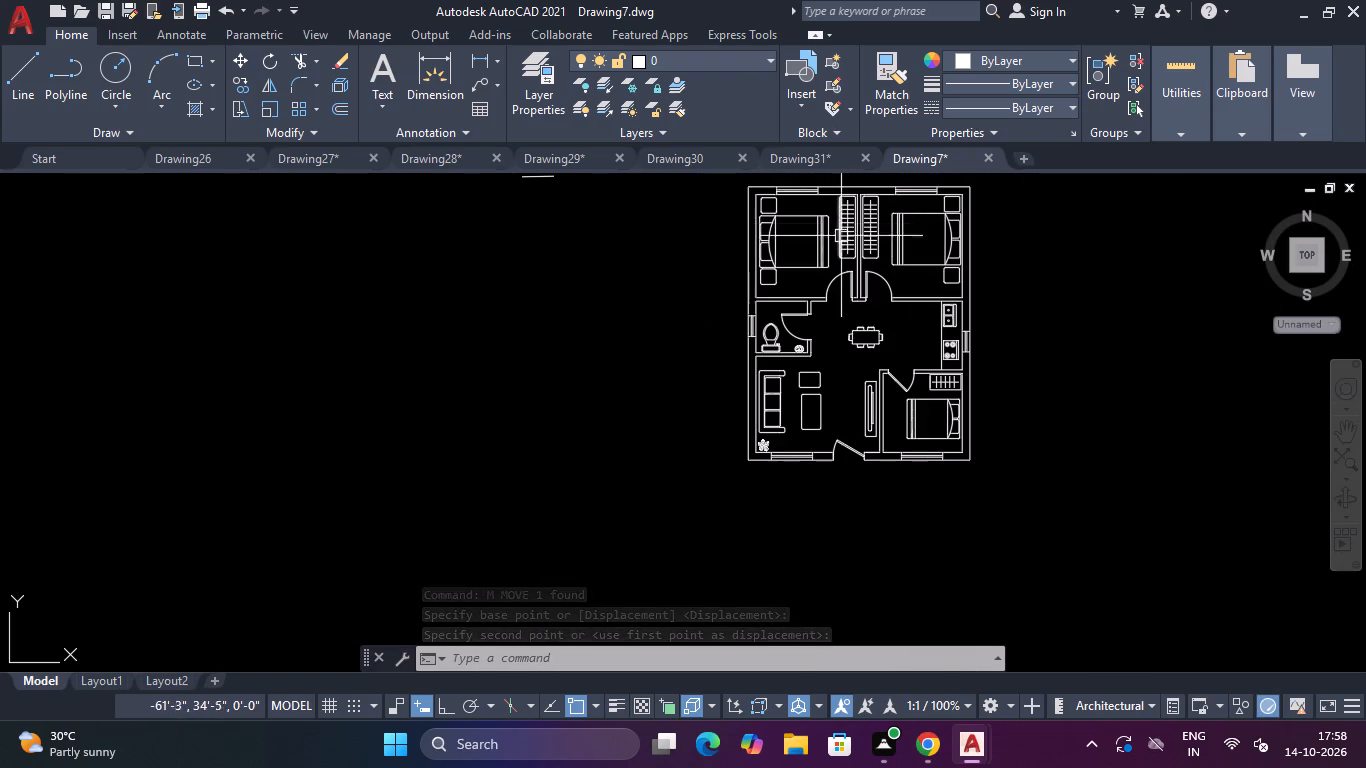
key(Escape)
key(Escape)
key(Escape)
key(Escape)
key(Escape)
scroll(874, 333, up, 1)
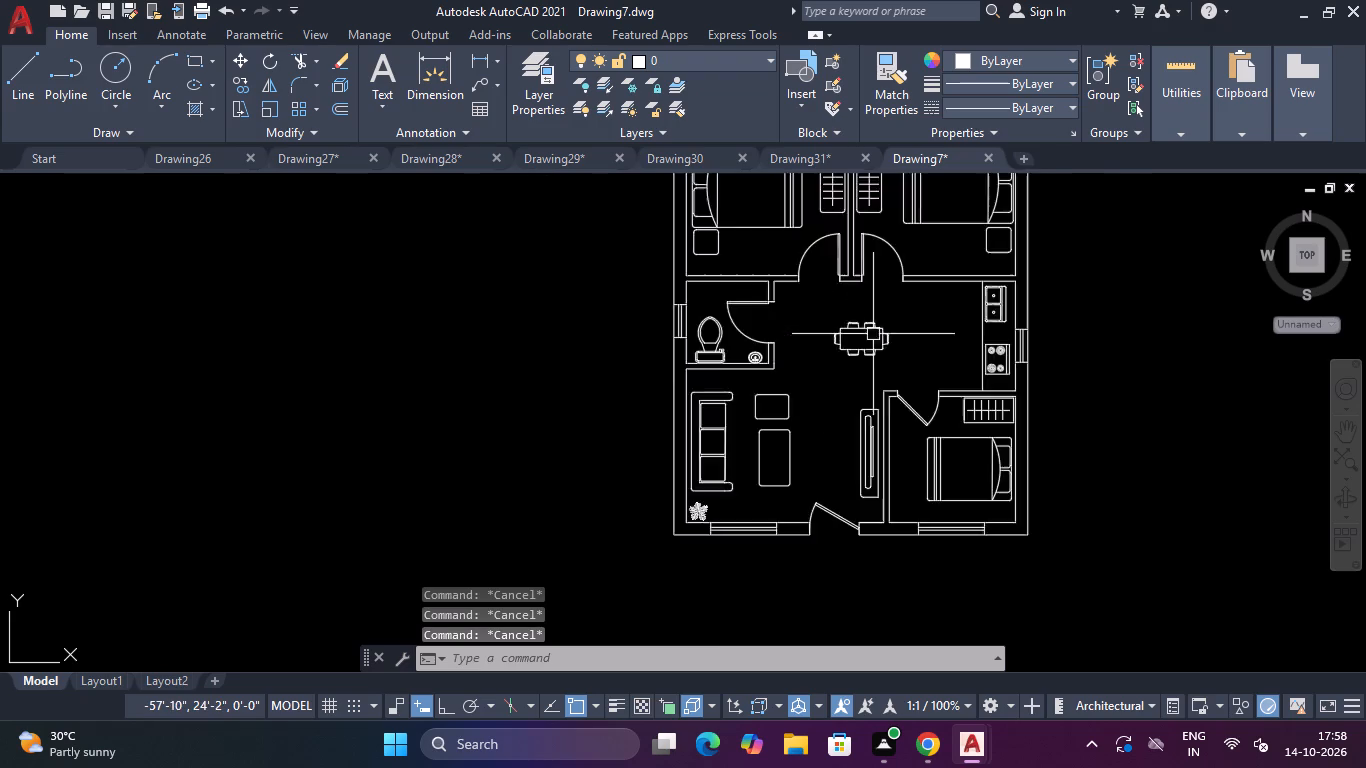
scroll(873, 334, up, 1)
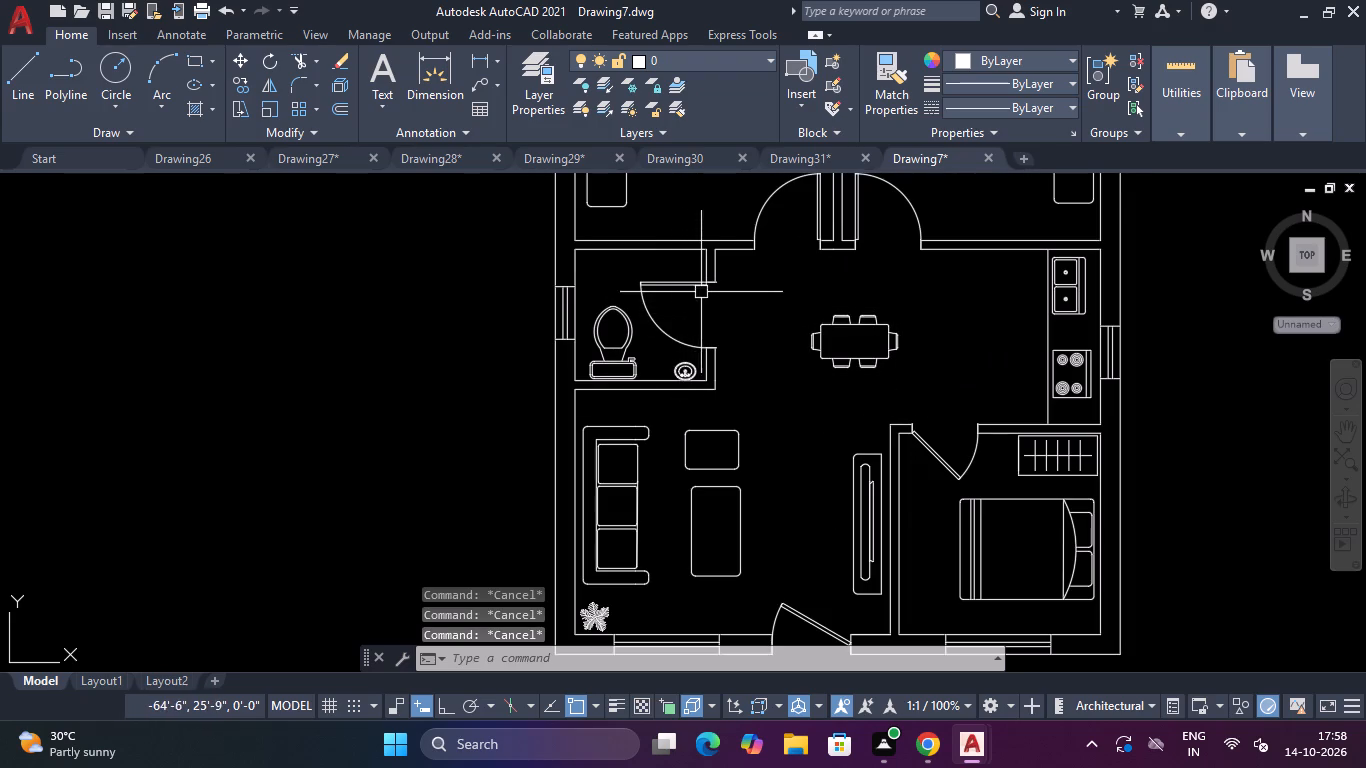
scroll(724, 309, down, 2)
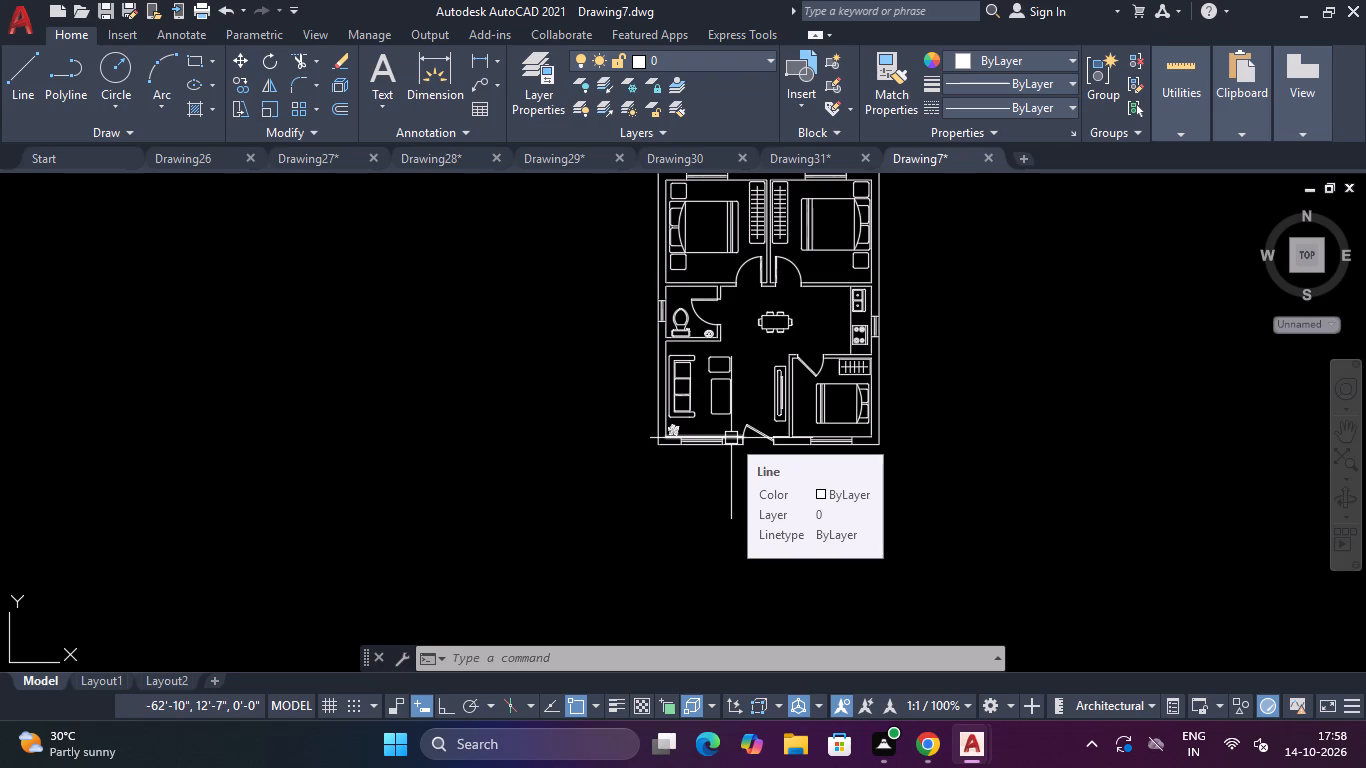
Examine the whole floor plan, checking how the doors meet the wall openings around the central dining area.
scroll(757, 395, down, 3)
scroll(761, 379, up, 2)
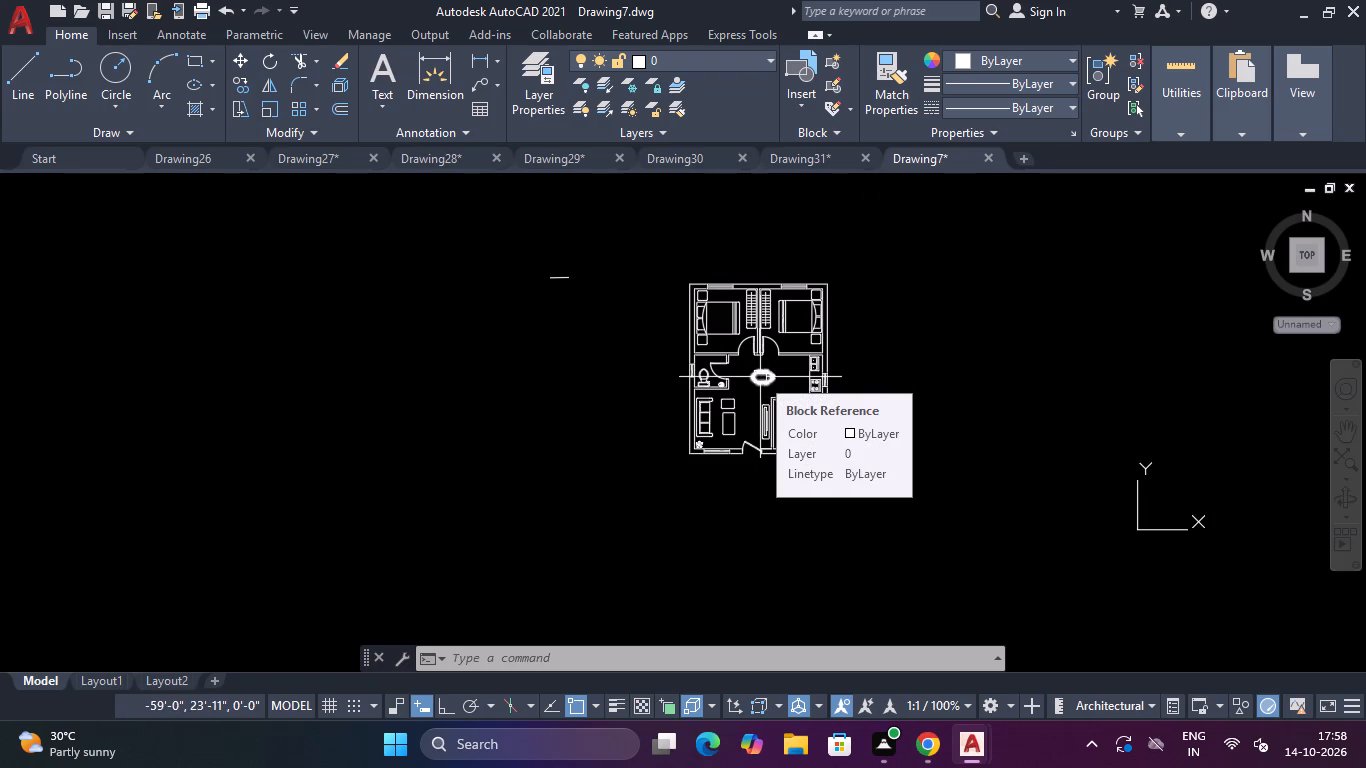
scroll(783, 270, down, 1)
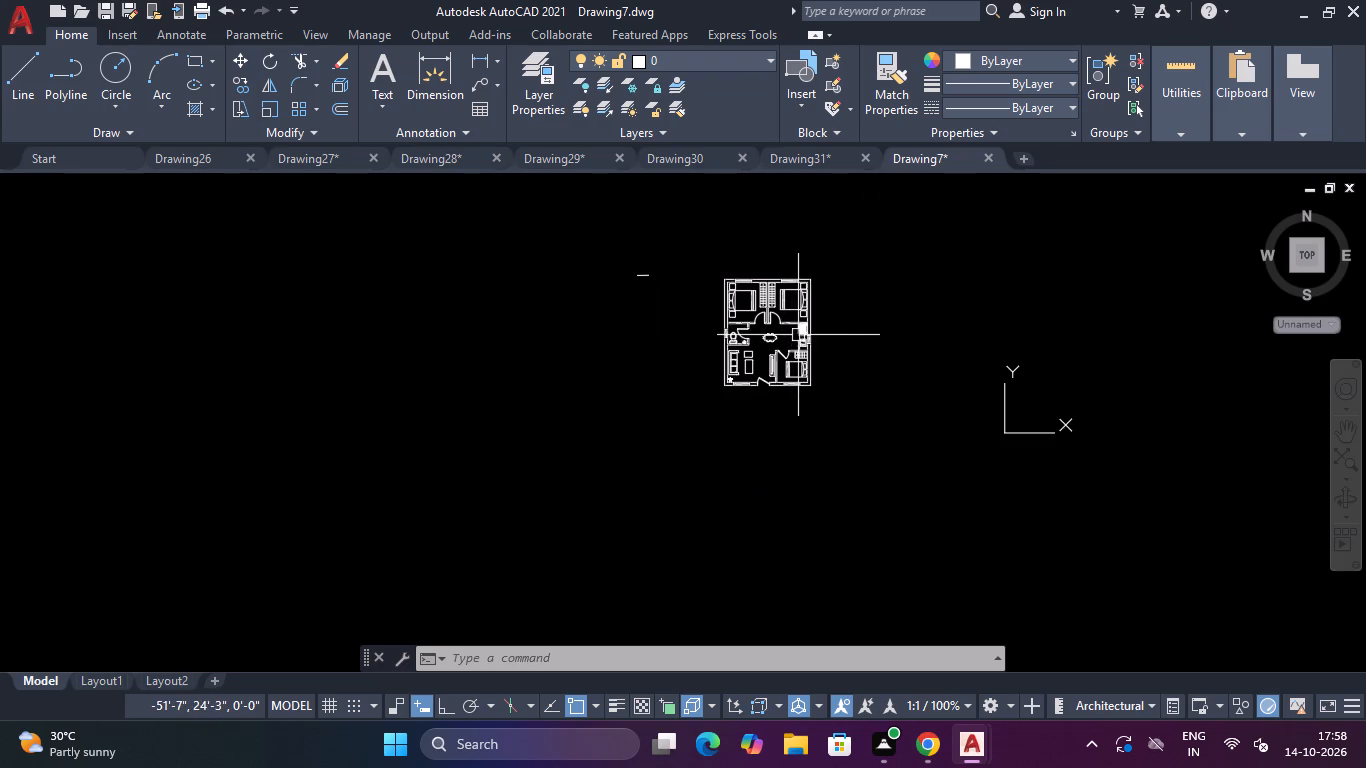
scroll(785, 320, up, 4)
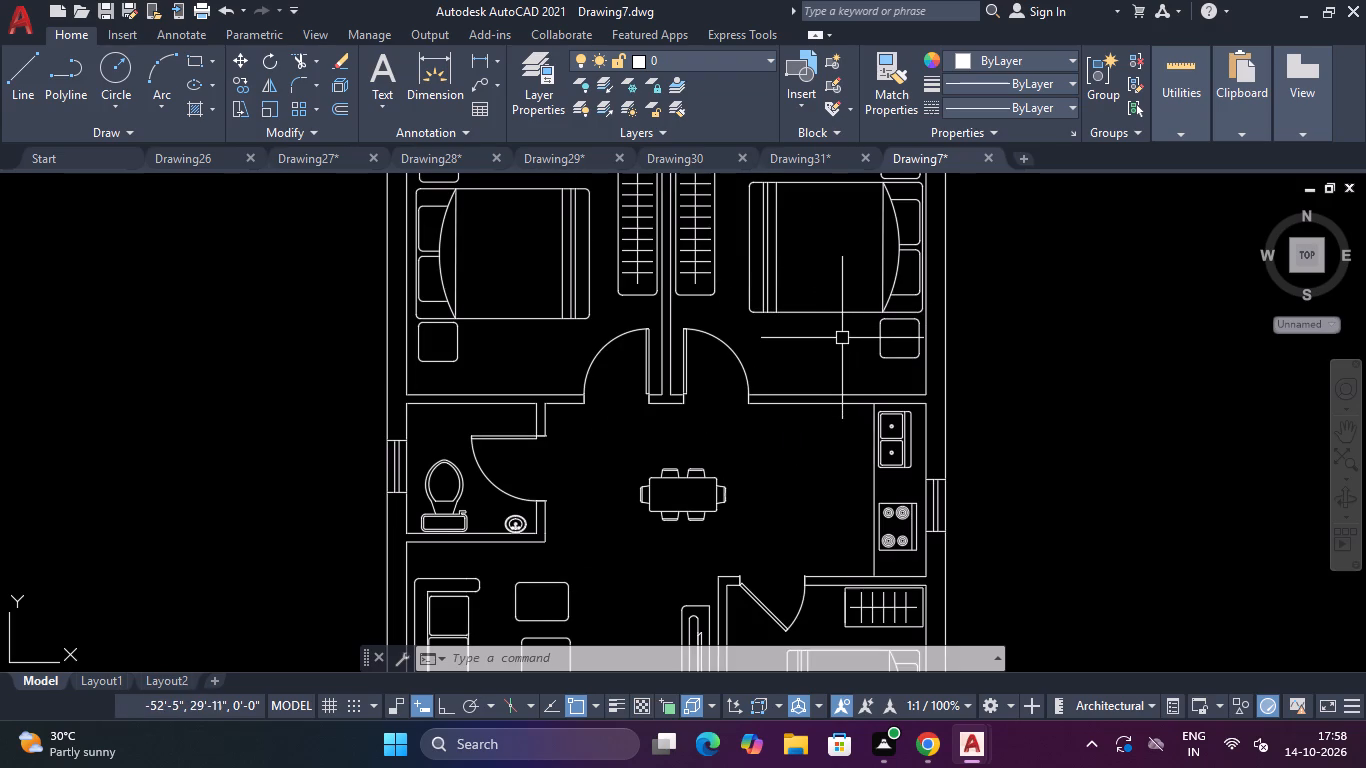
key(Escape)
key(Escape)
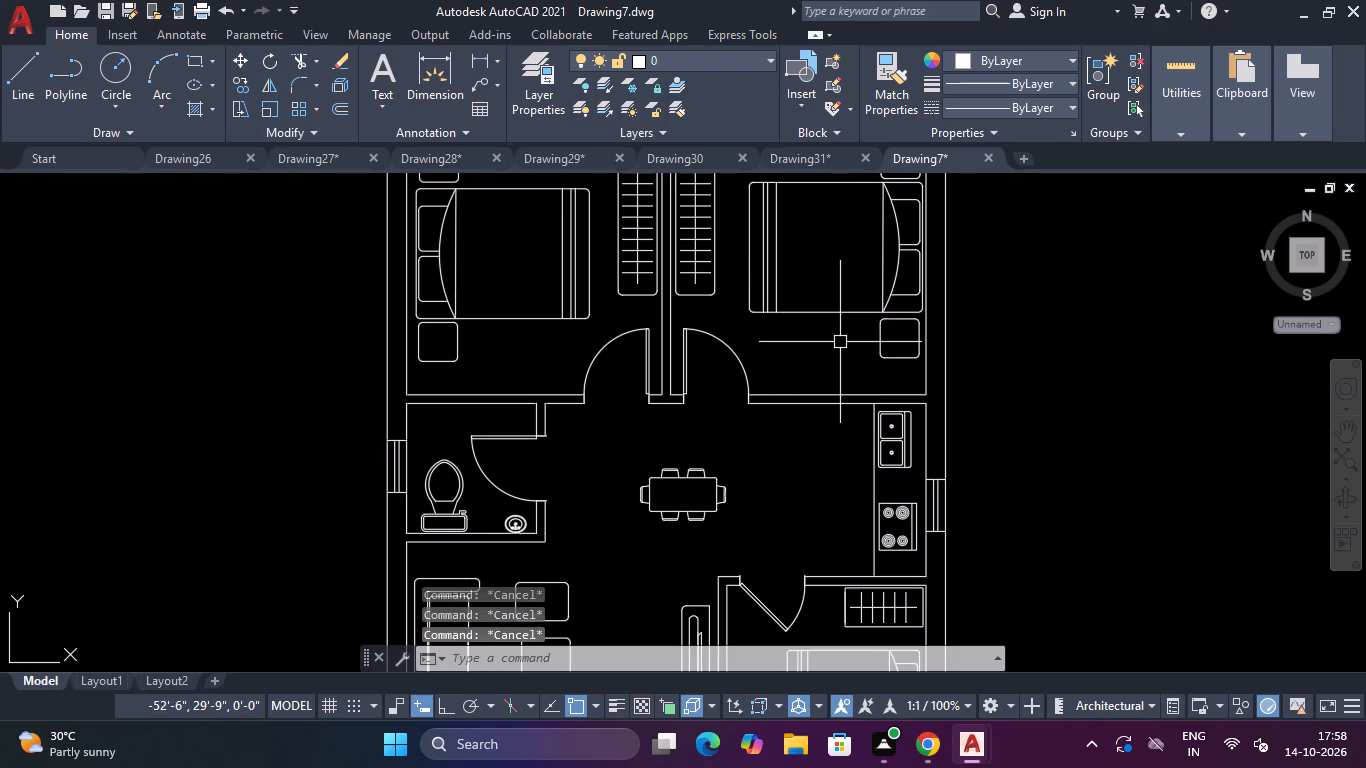
key(Escape)
key(Escape)
scroll(774, 428, down, 1)
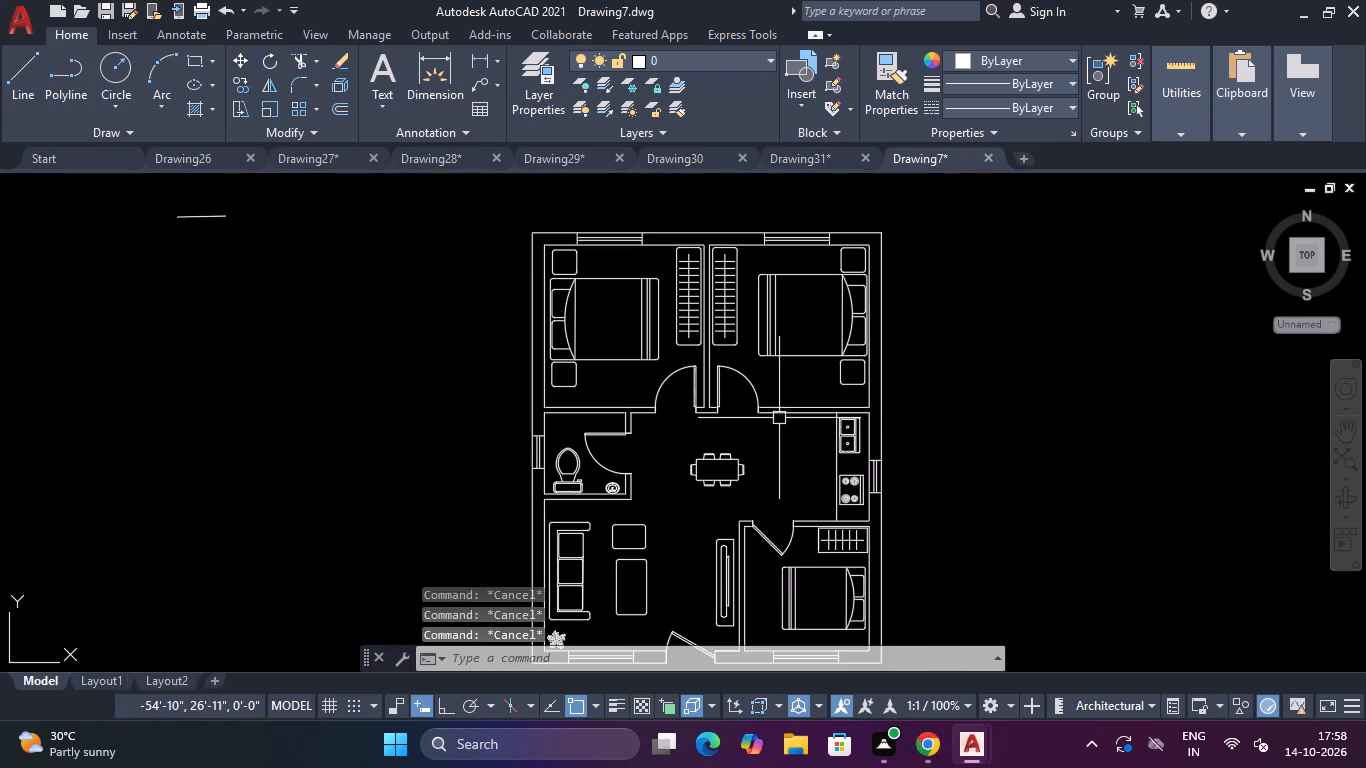
key(Escape)
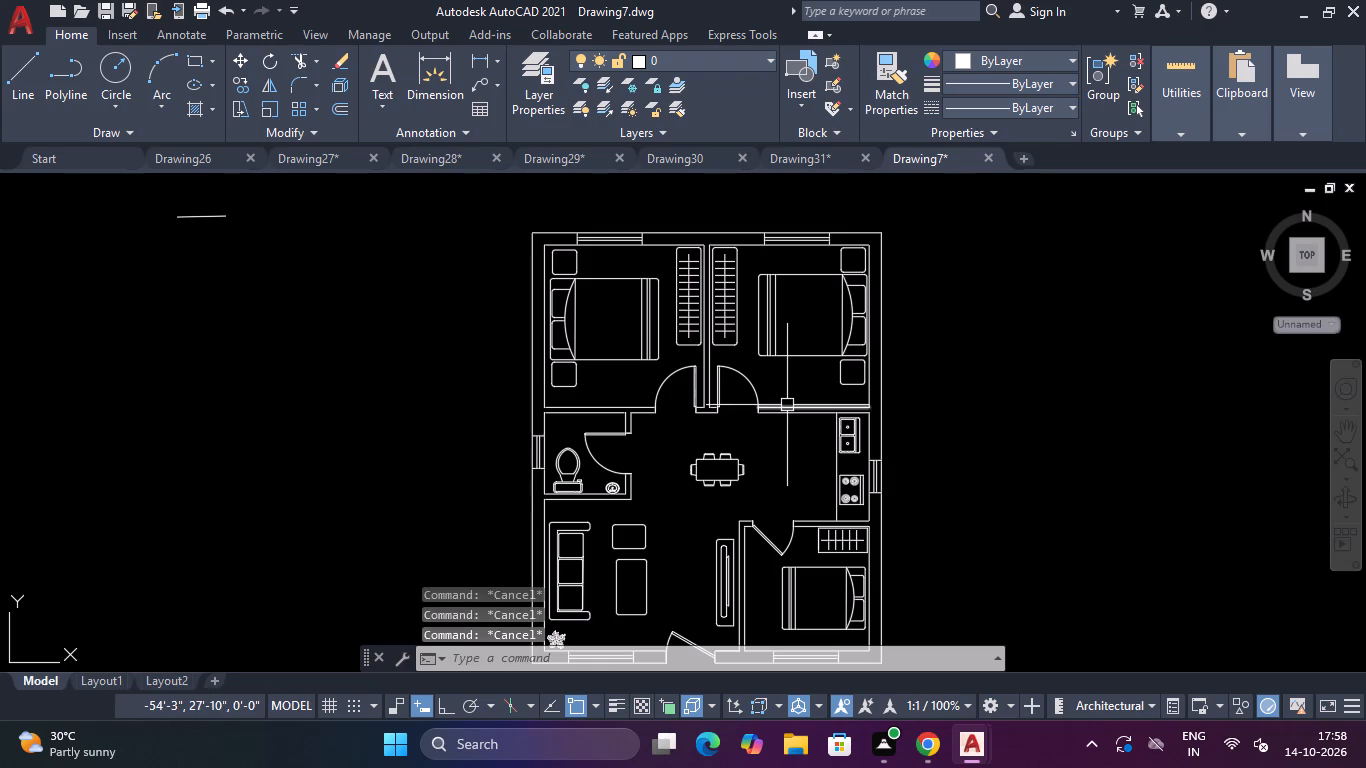
scroll(799, 392, down, 1)
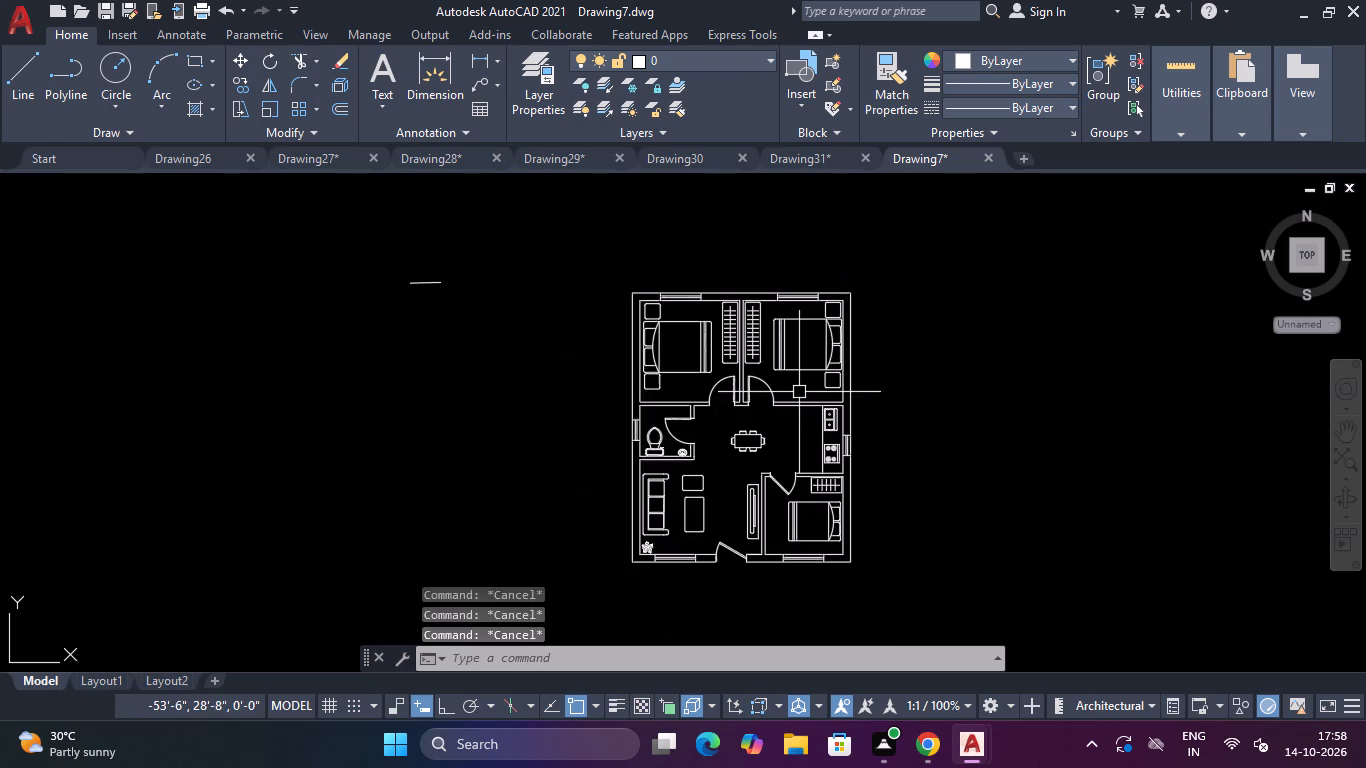
scroll(799, 396, up, 5)
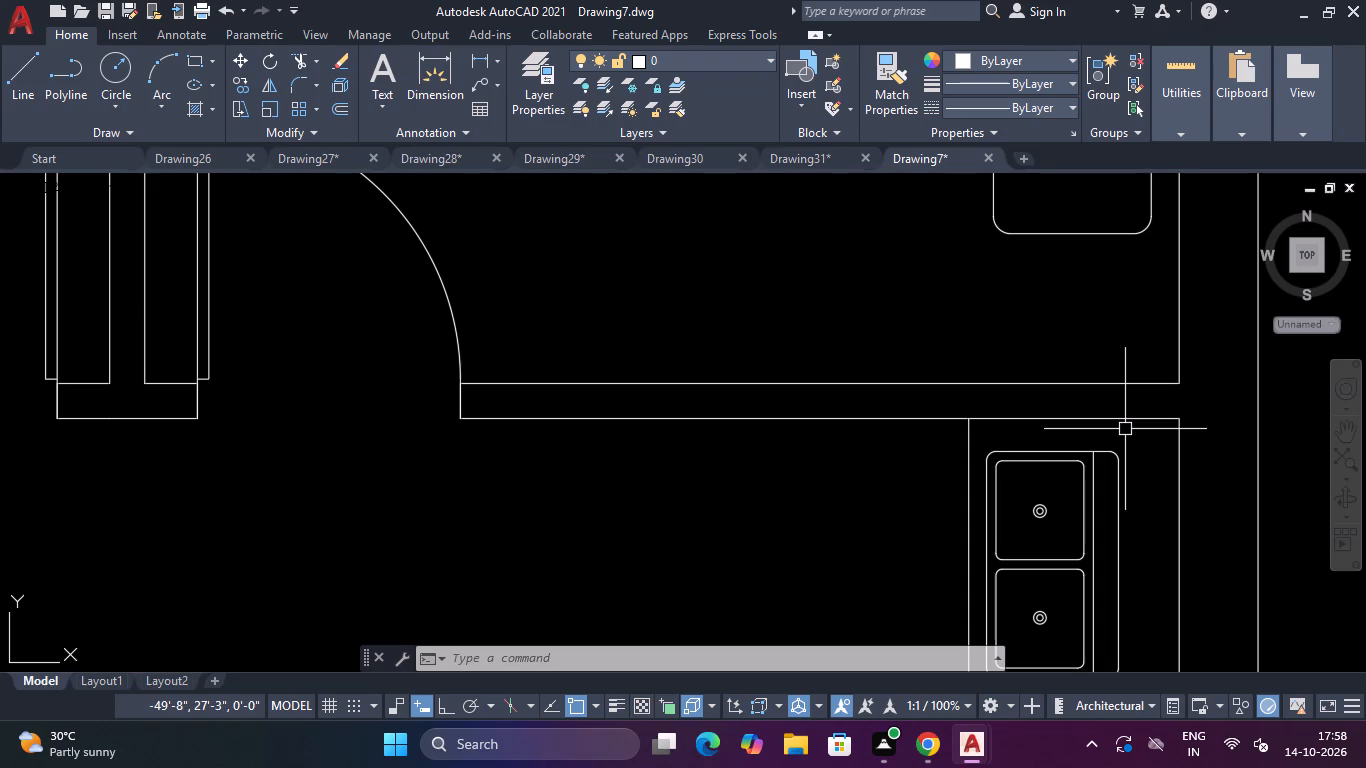
scroll(1125, 429, down, 3)
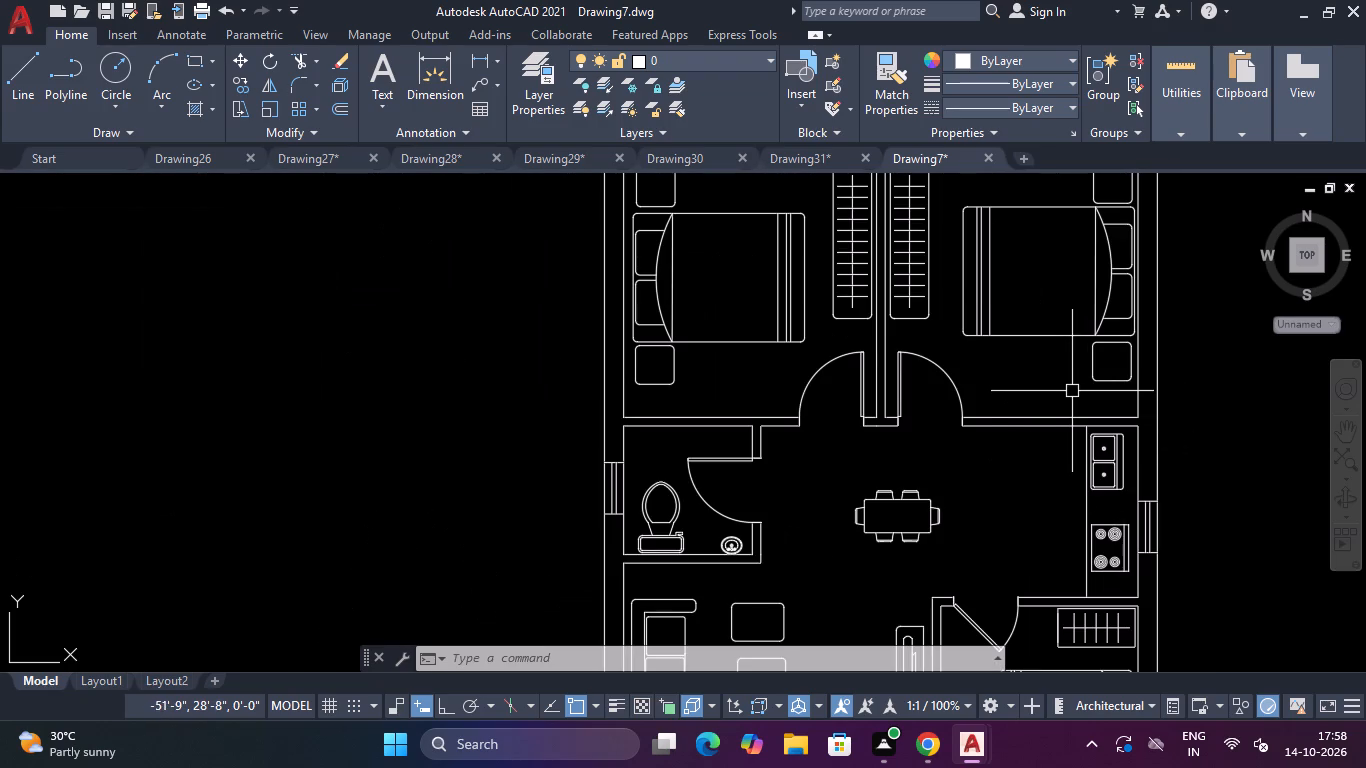
scroll(1072, 391, down, 2)
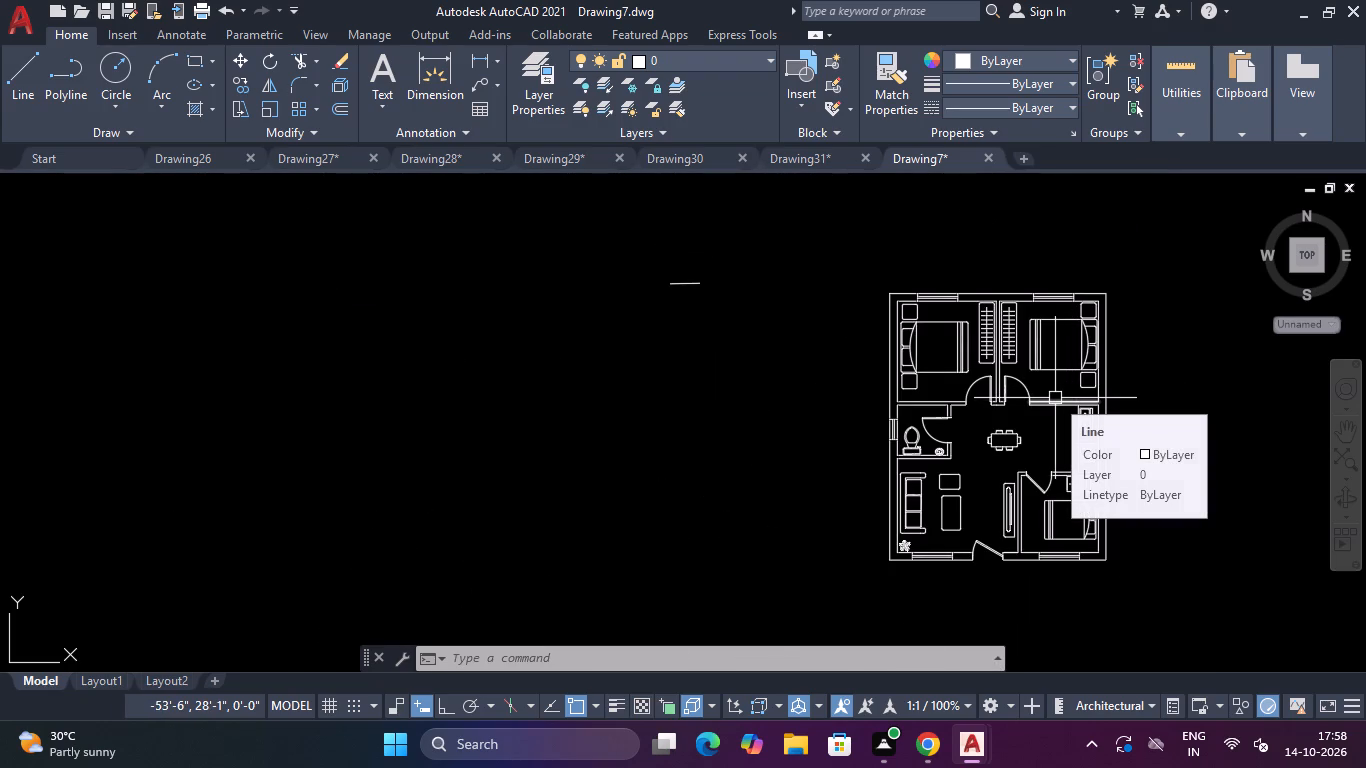
key(Escape)
key(Escape)
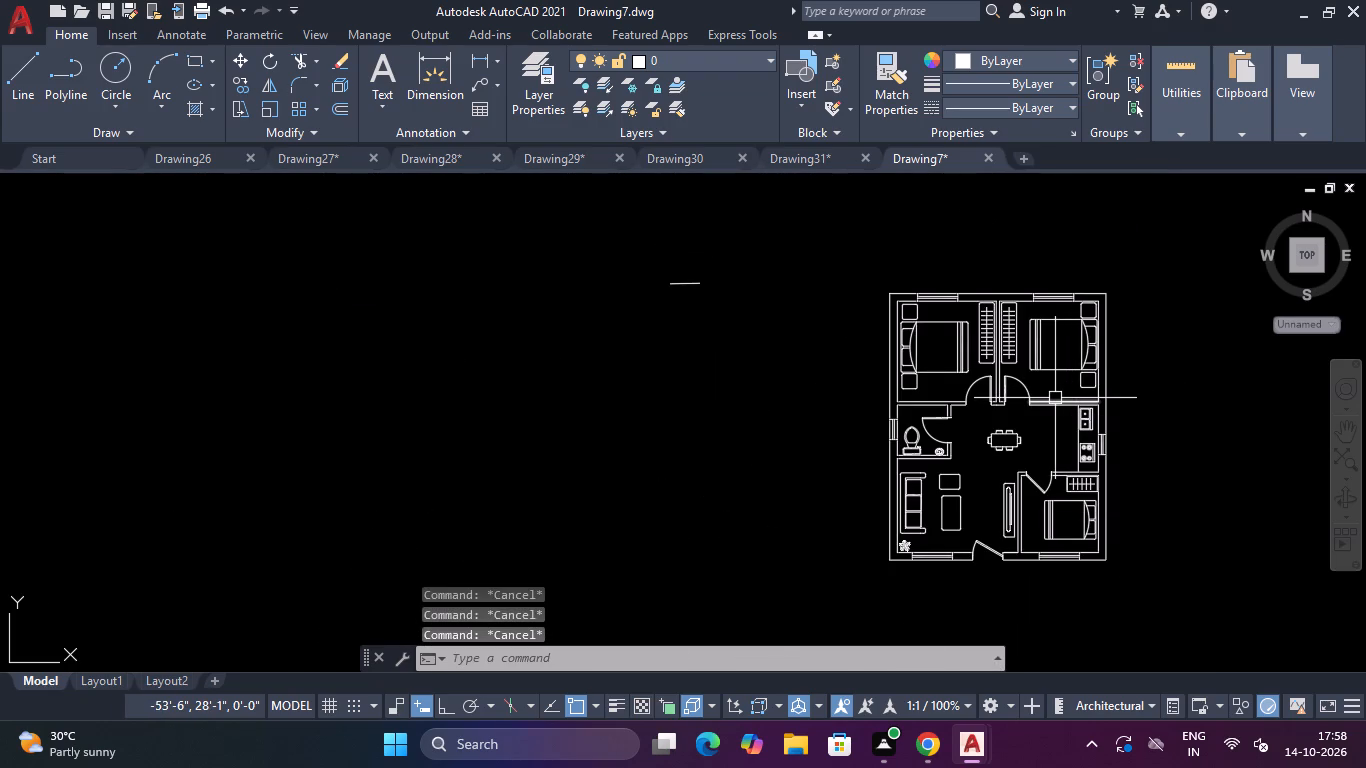
scroll(1043, 418, up, 3)
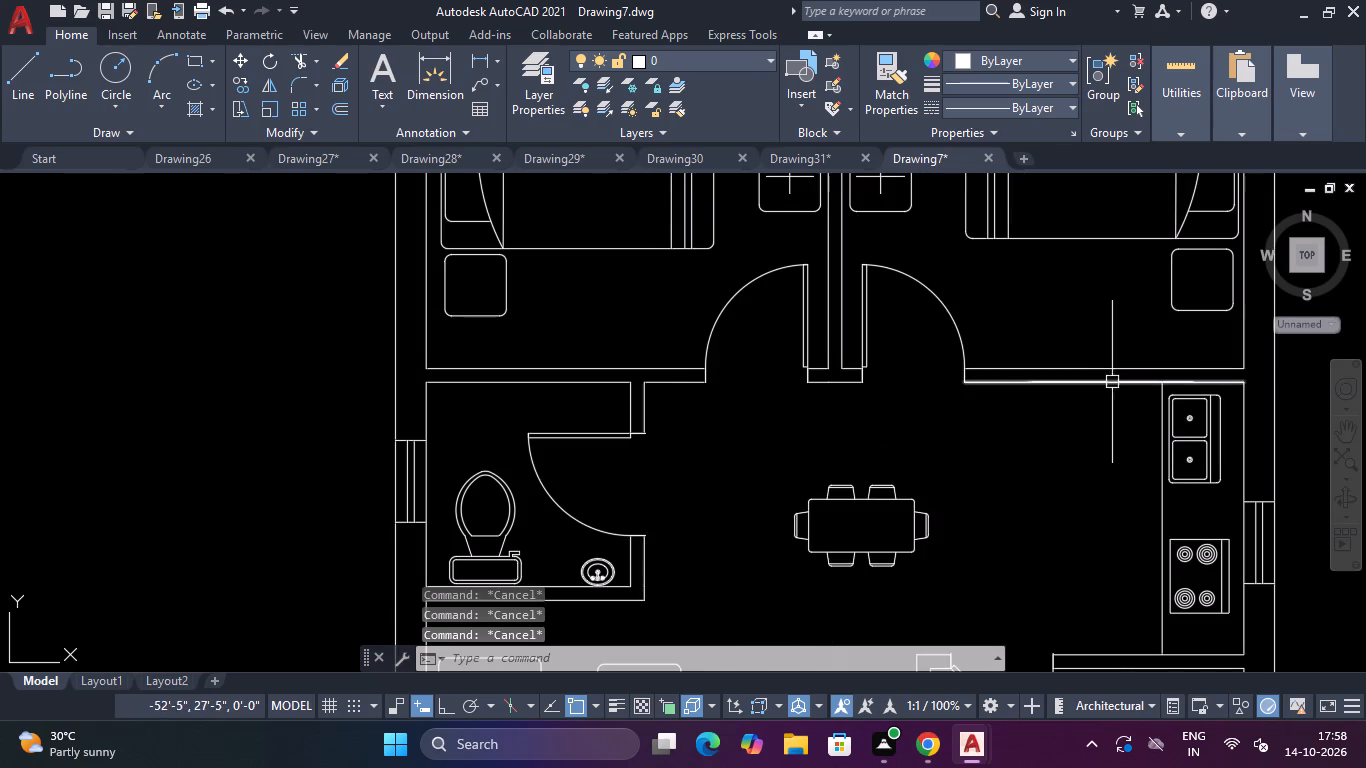
scroll(1181, 354, up, 1)
Move the bathroom door so the outer frame corner at its hinge side snaps to the wall opening's corner on the dining side.
key(space)
scroll(1084, 472, down, 3)
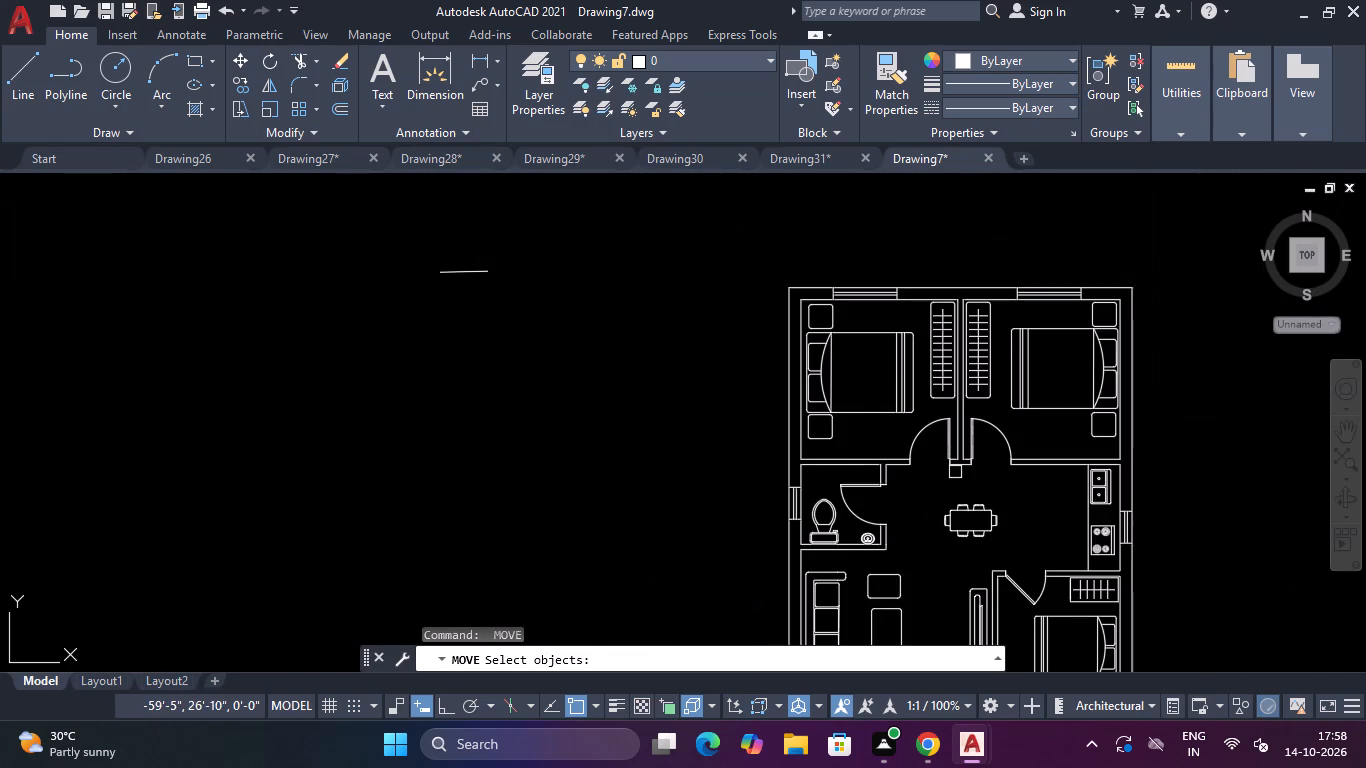
scroll(954, 473, down, 1)
scroll(965, 512, up, 3)
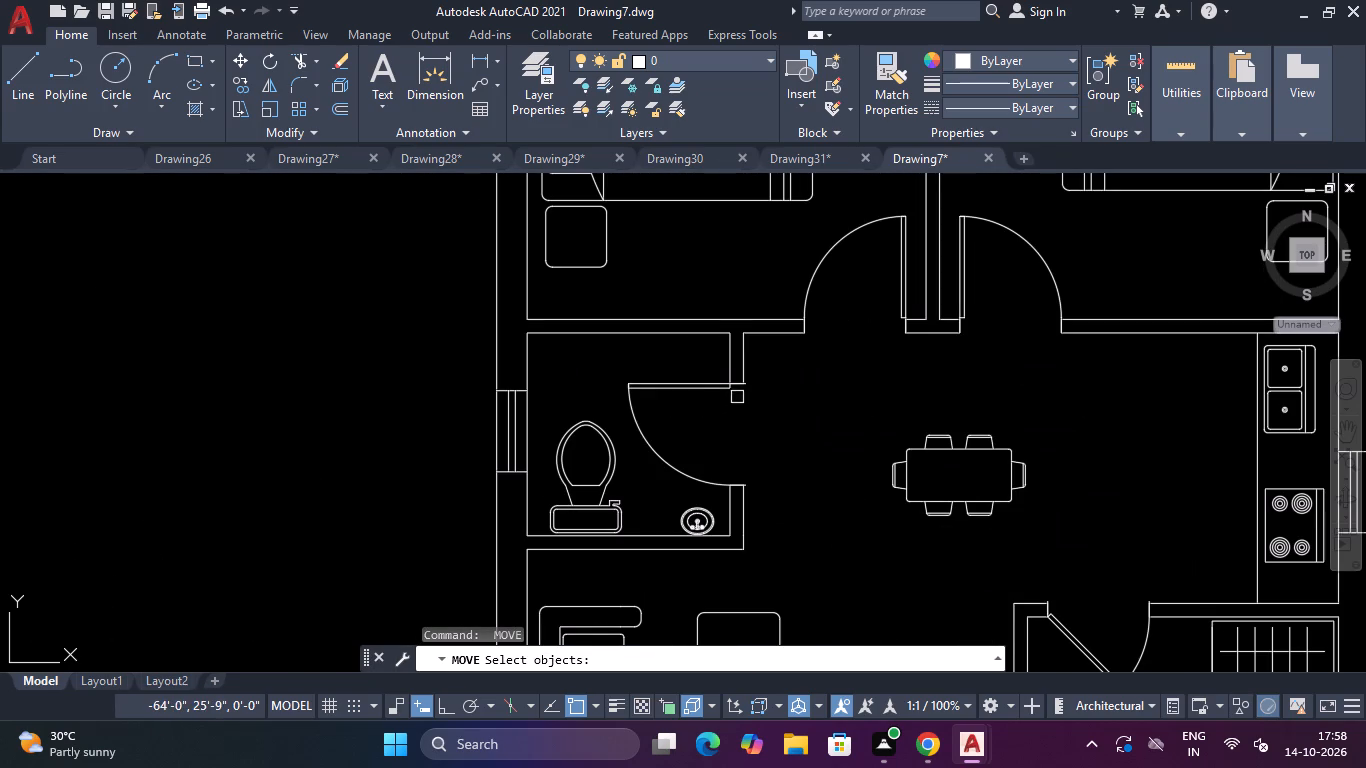
key(Escape)
key(Escape)
click(683, 379)
text(M)
key(space)
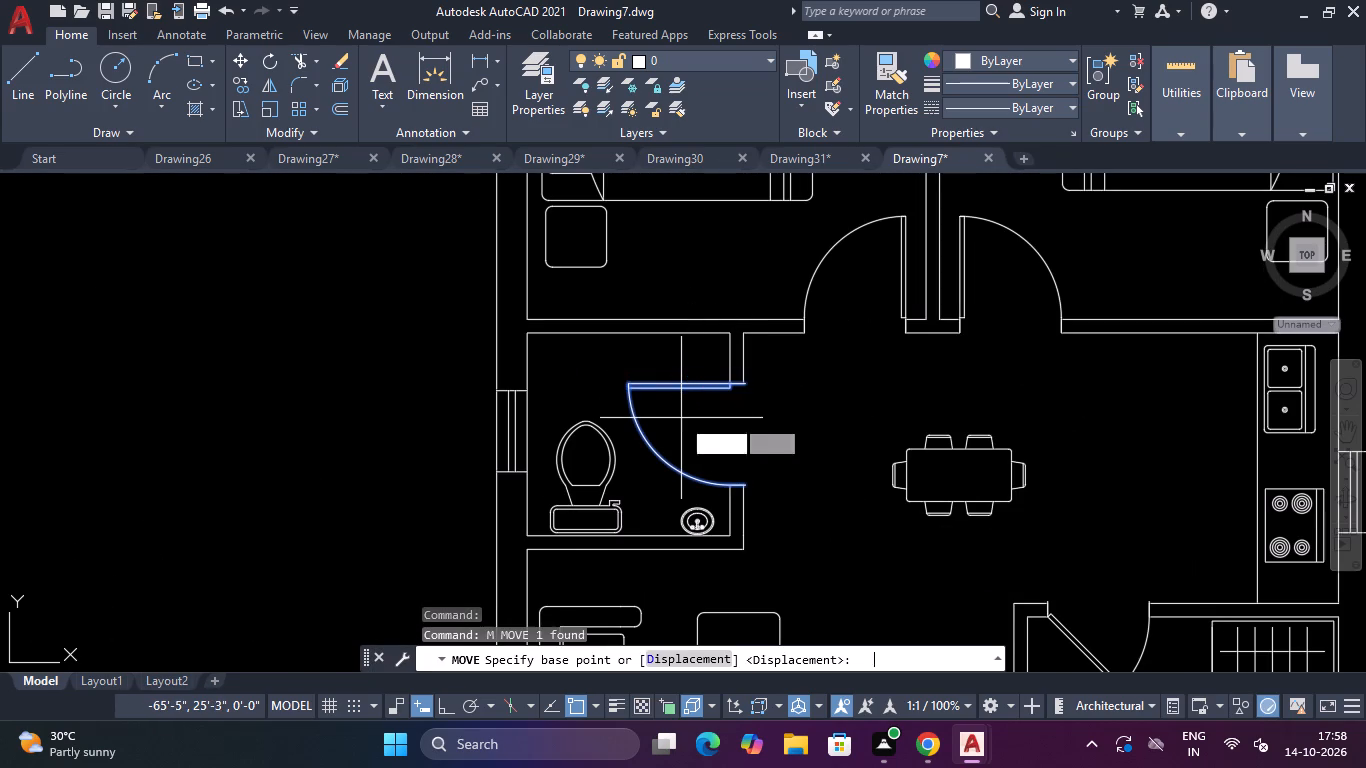
scroll(752, 389, up, 4)
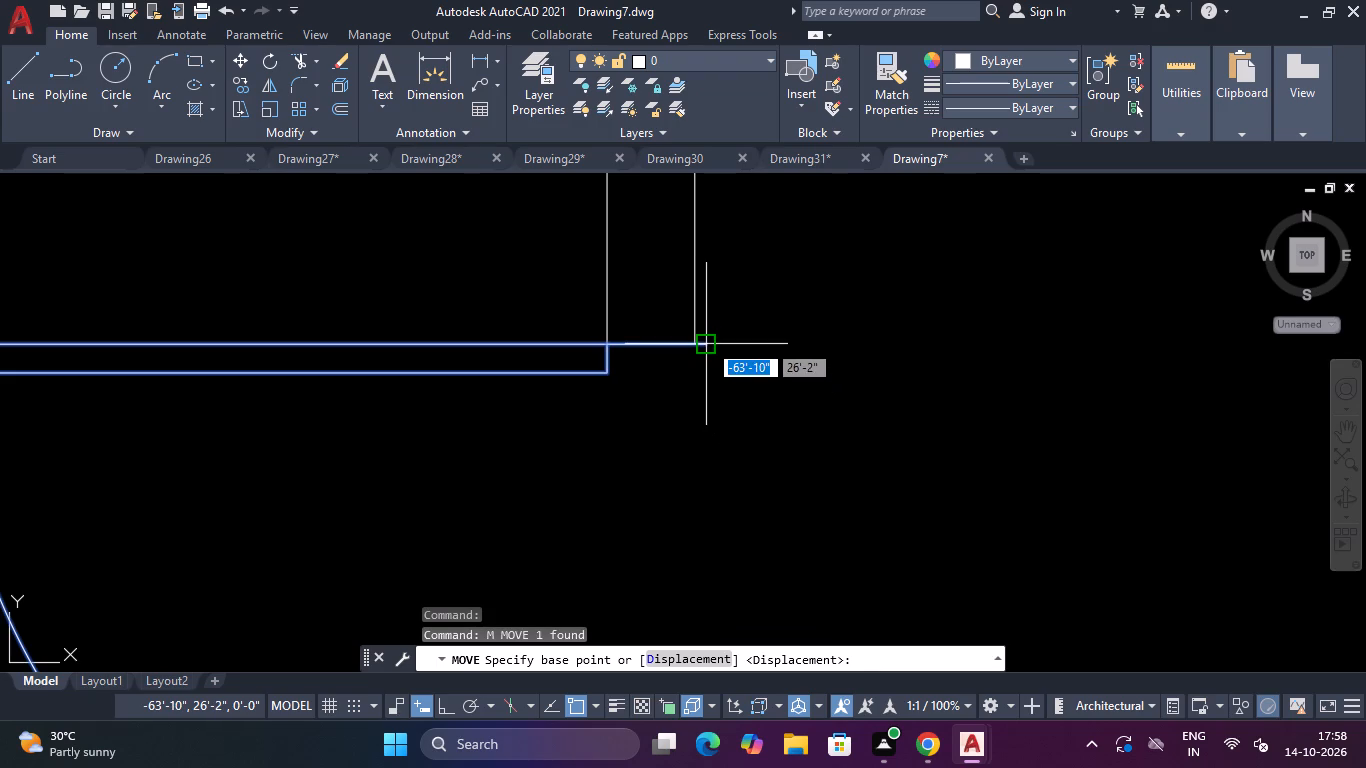
click(707, 342)
click(688, 341)
scroll(687, 338, down, 6)
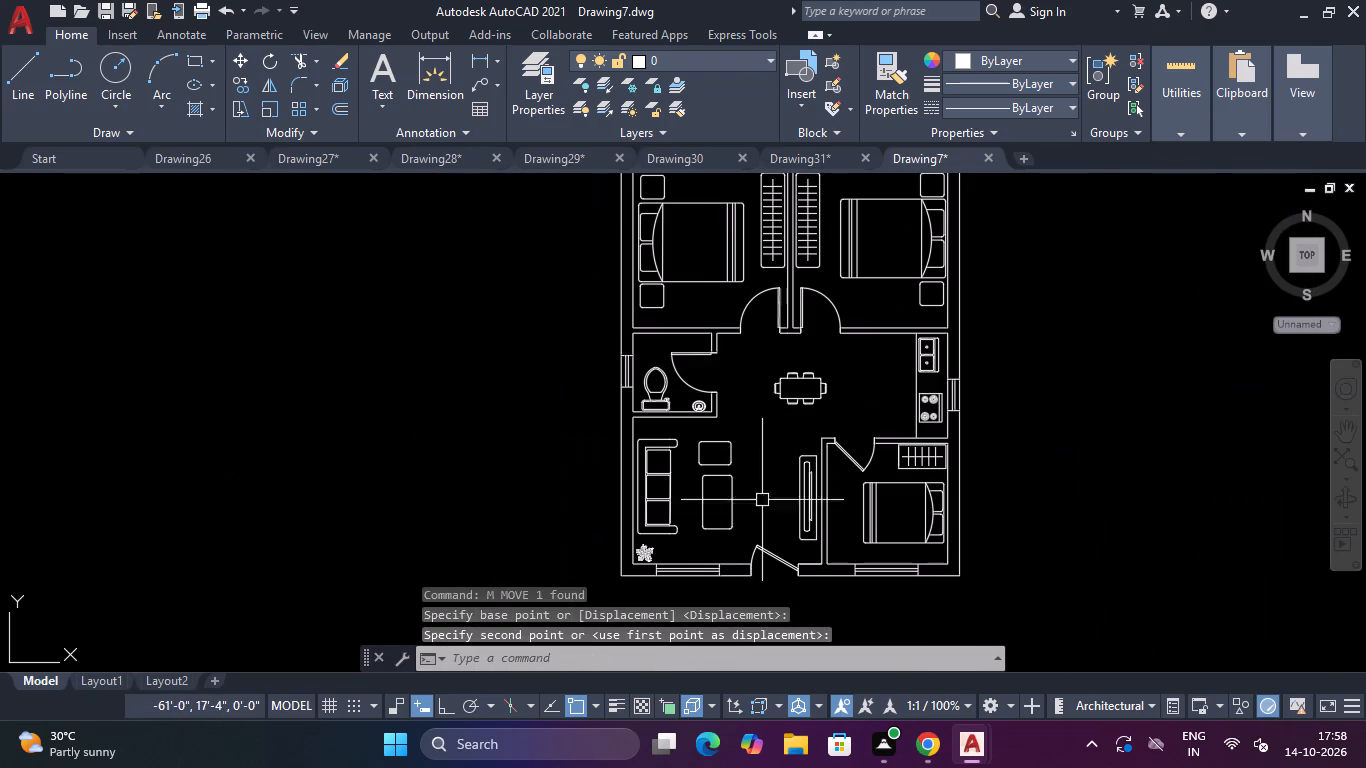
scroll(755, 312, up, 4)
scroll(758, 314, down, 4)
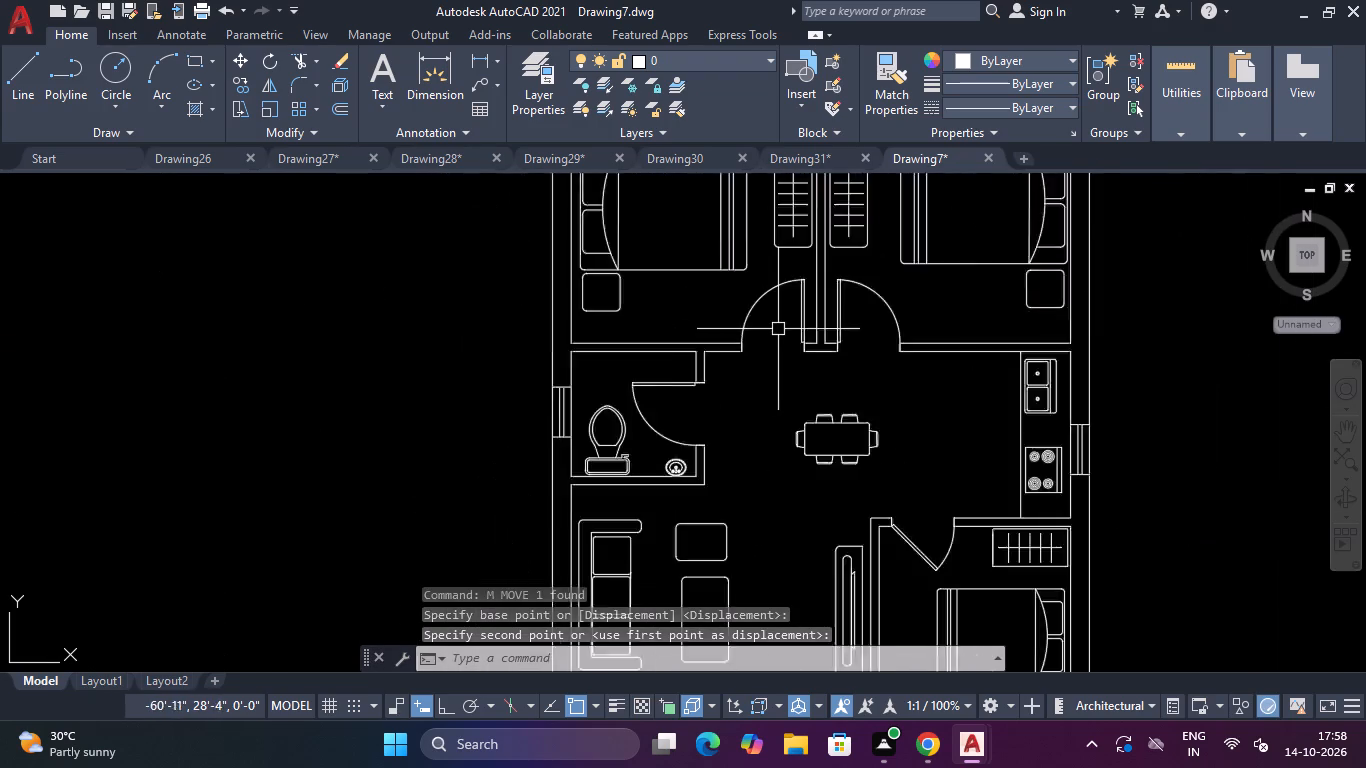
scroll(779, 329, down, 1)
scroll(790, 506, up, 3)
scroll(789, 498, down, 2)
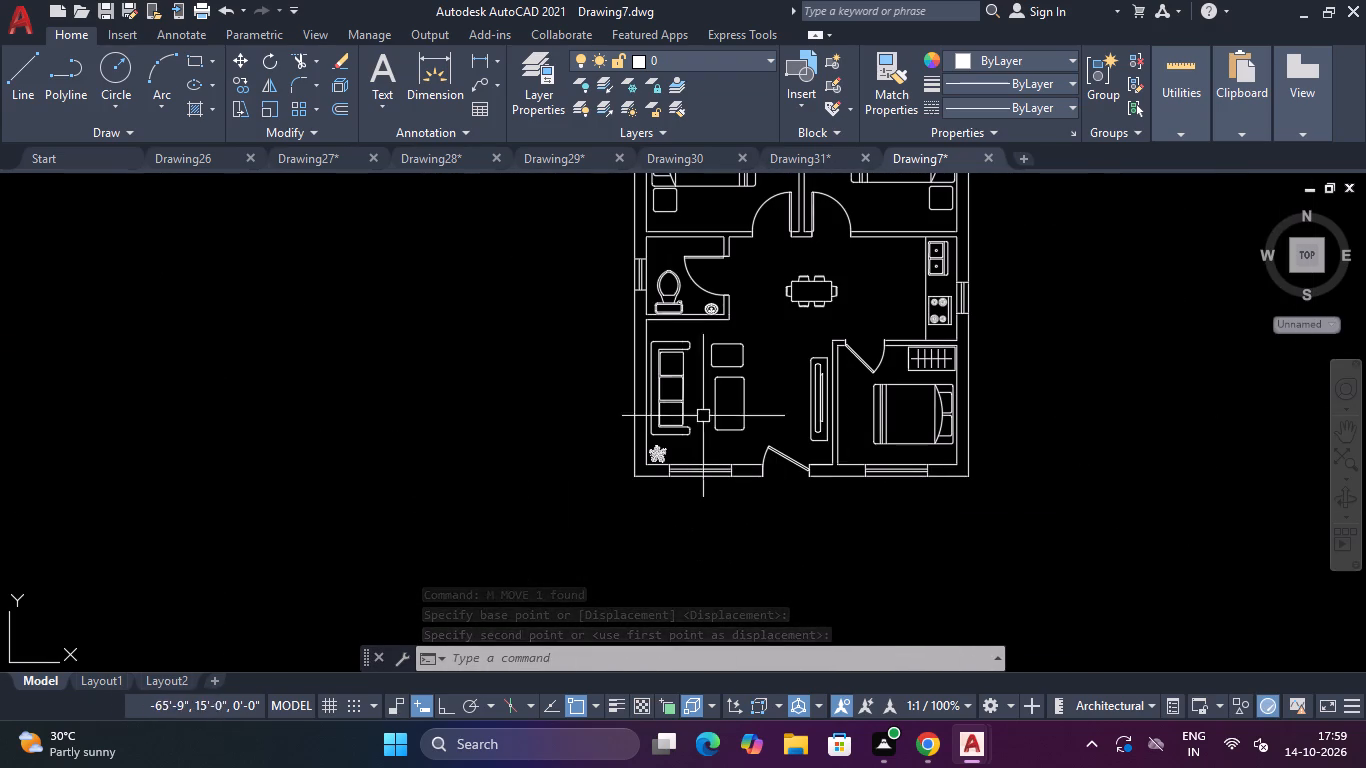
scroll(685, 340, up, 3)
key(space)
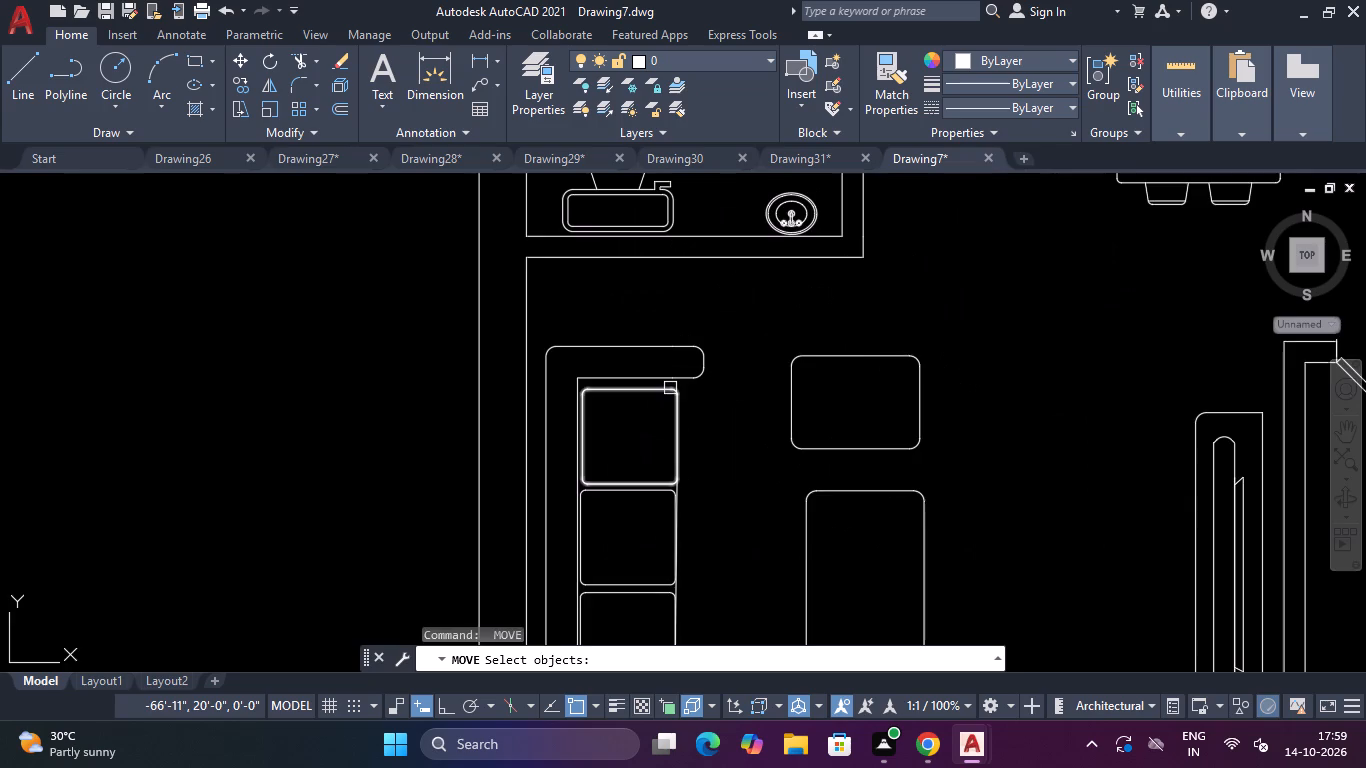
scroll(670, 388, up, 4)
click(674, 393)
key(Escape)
Move the southeast bedroom's door so its hinge-side frame corner snaps to the north corner of the short wall at the opening.
scroll(677, 337, down, 2)
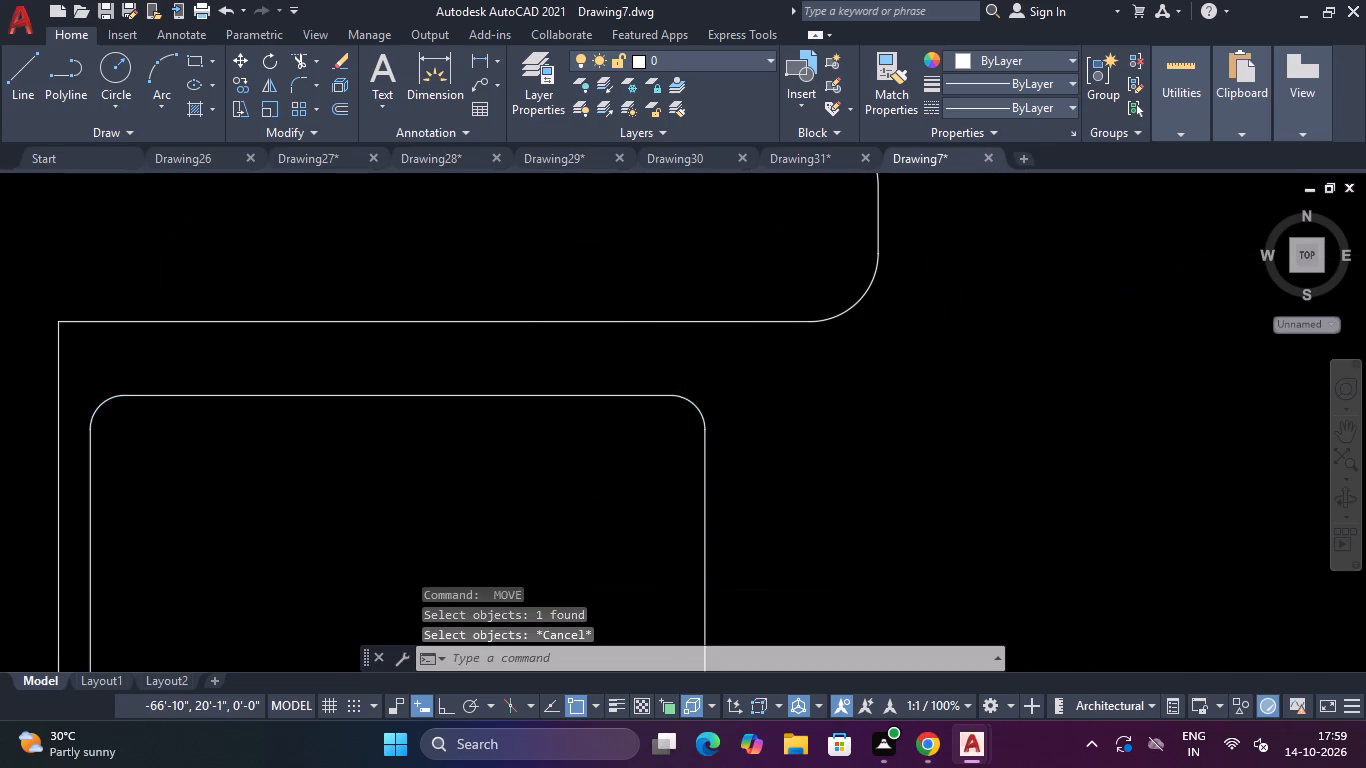
scroll(677, 337, down, 1)
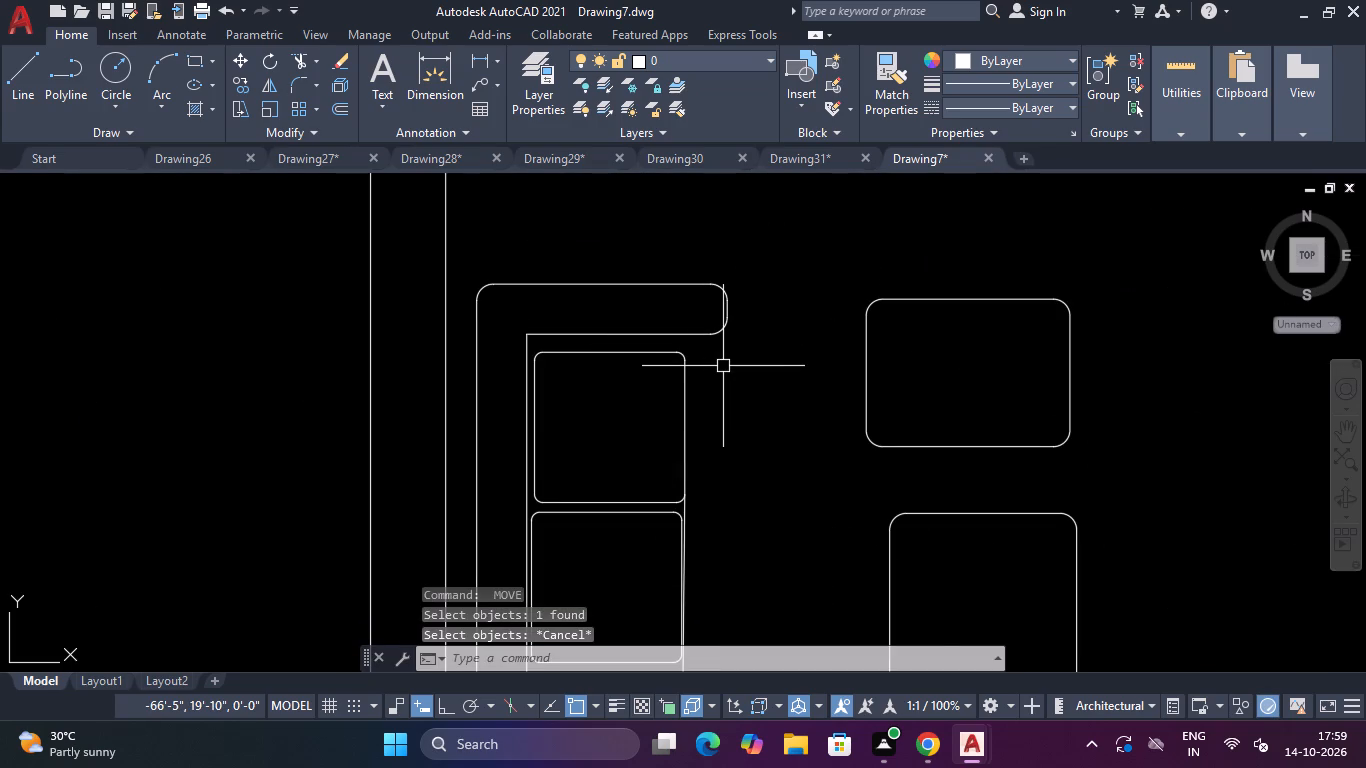
scroll(723, 366, down, 5)
scroll(833, 362, up, 2)
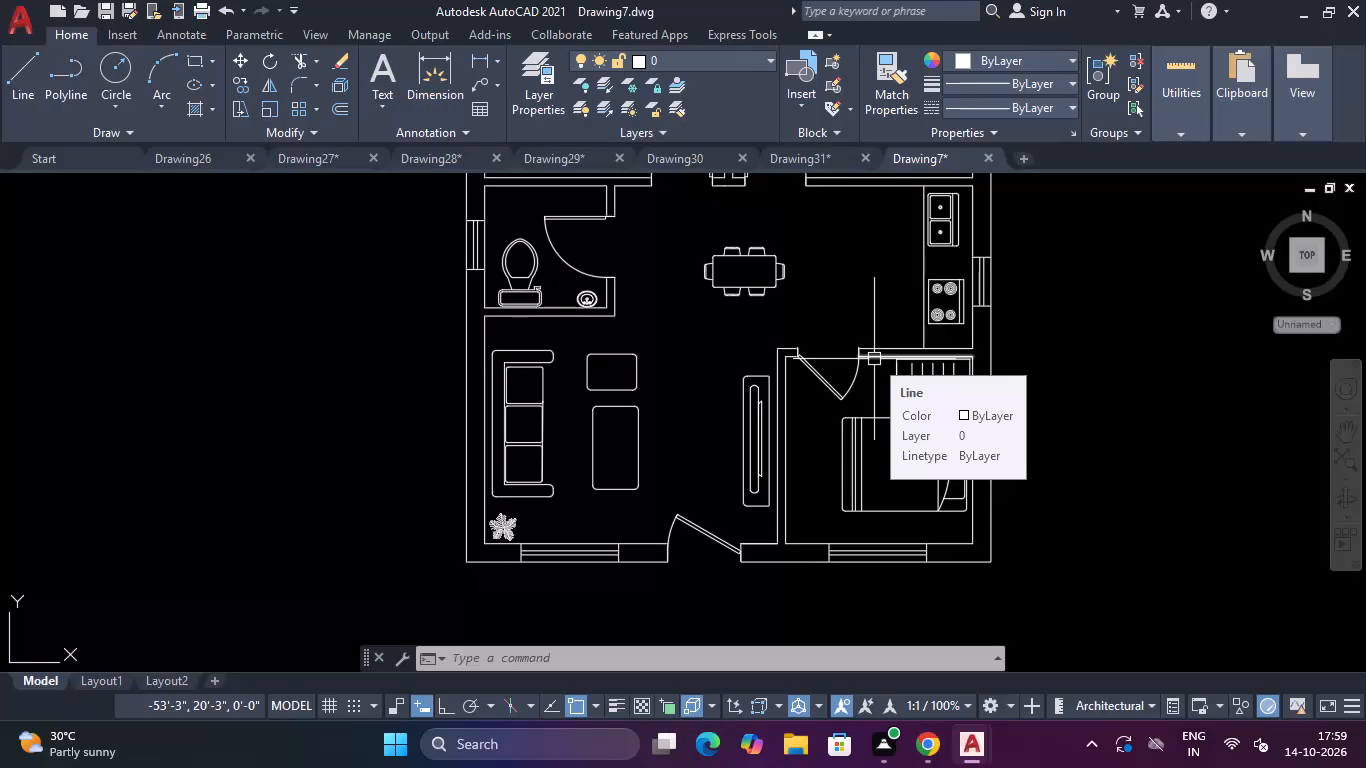
scroll(876, 357, down, 3)
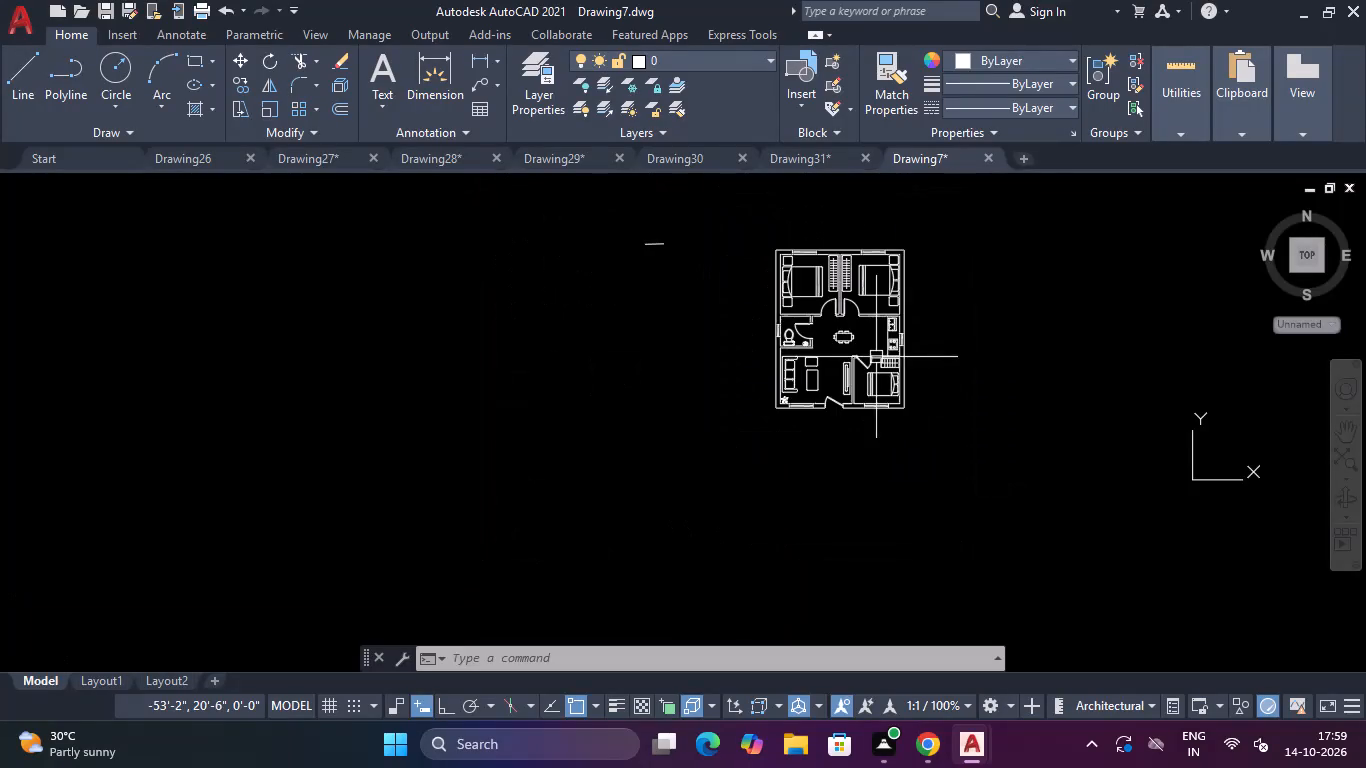
scroll(866, 347, up, 2)
scroll(866, 347, down, 1)
scroll(860, 370, up, 3)
click(873, 367)
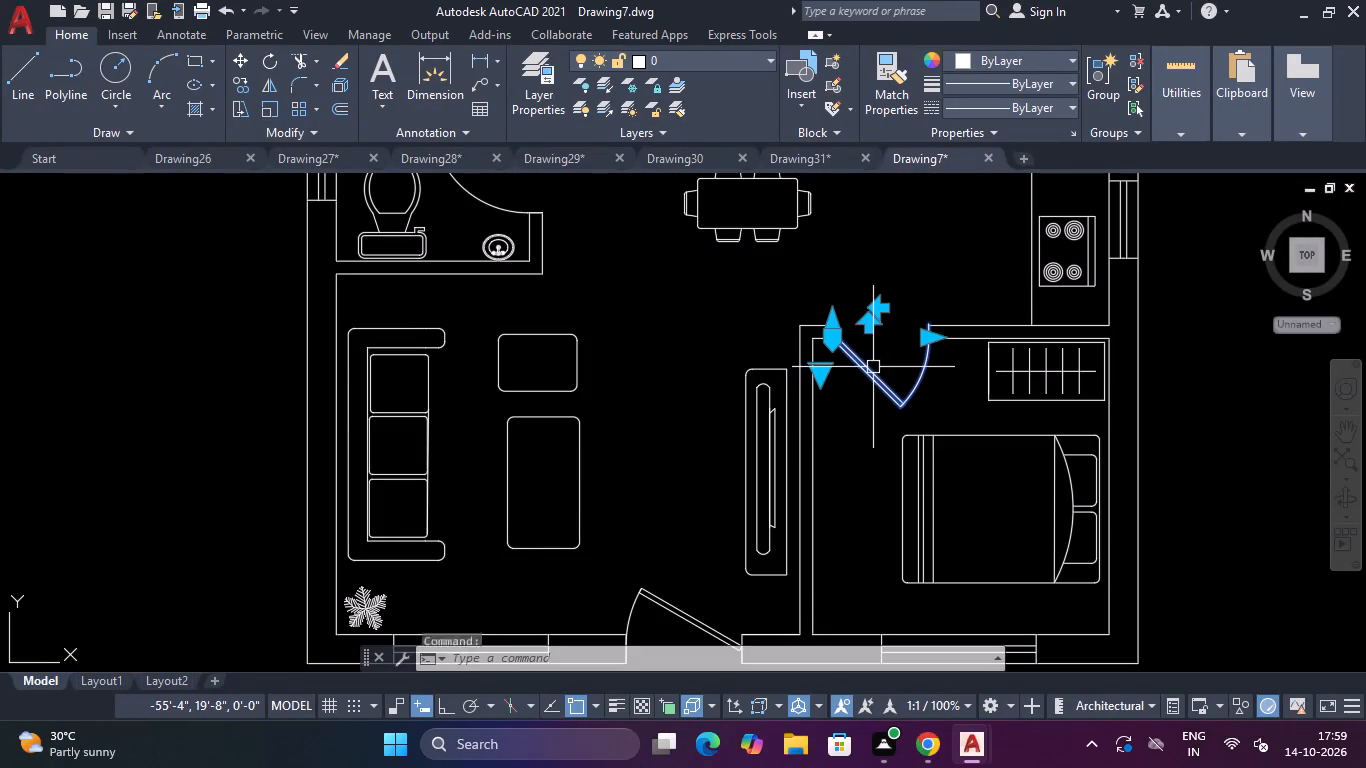
text(M)
key(space)
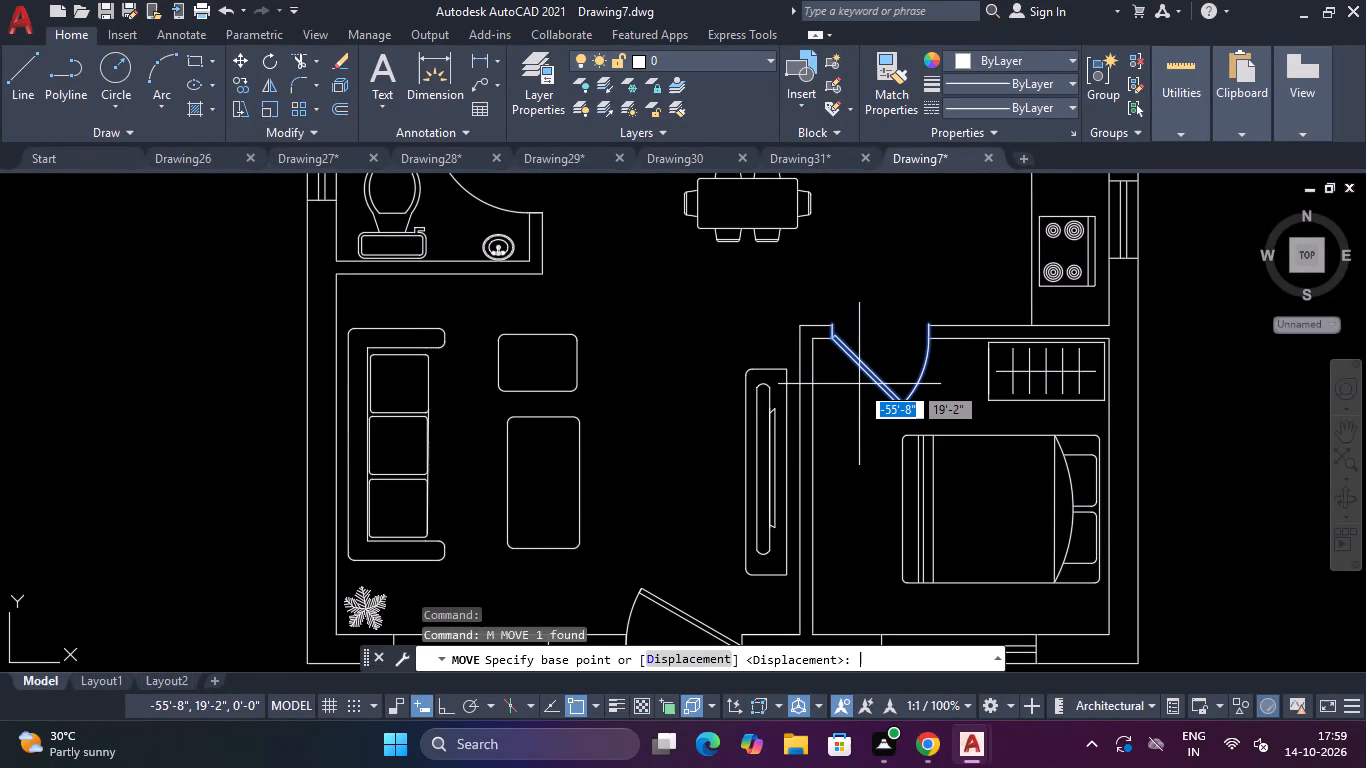
click(833, 319)
scroll(834, 327, up, 4)
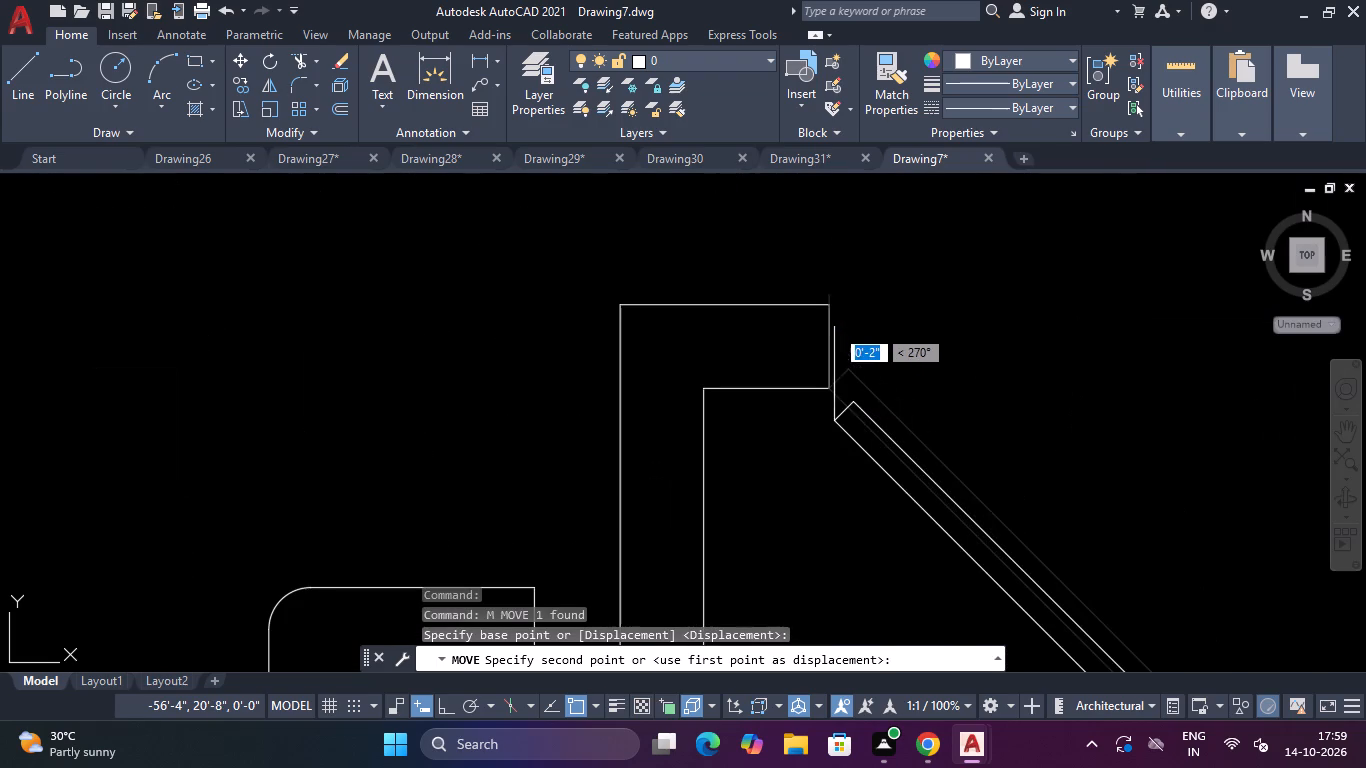
click(828, 303)
scroll(850, 303, down, 4)
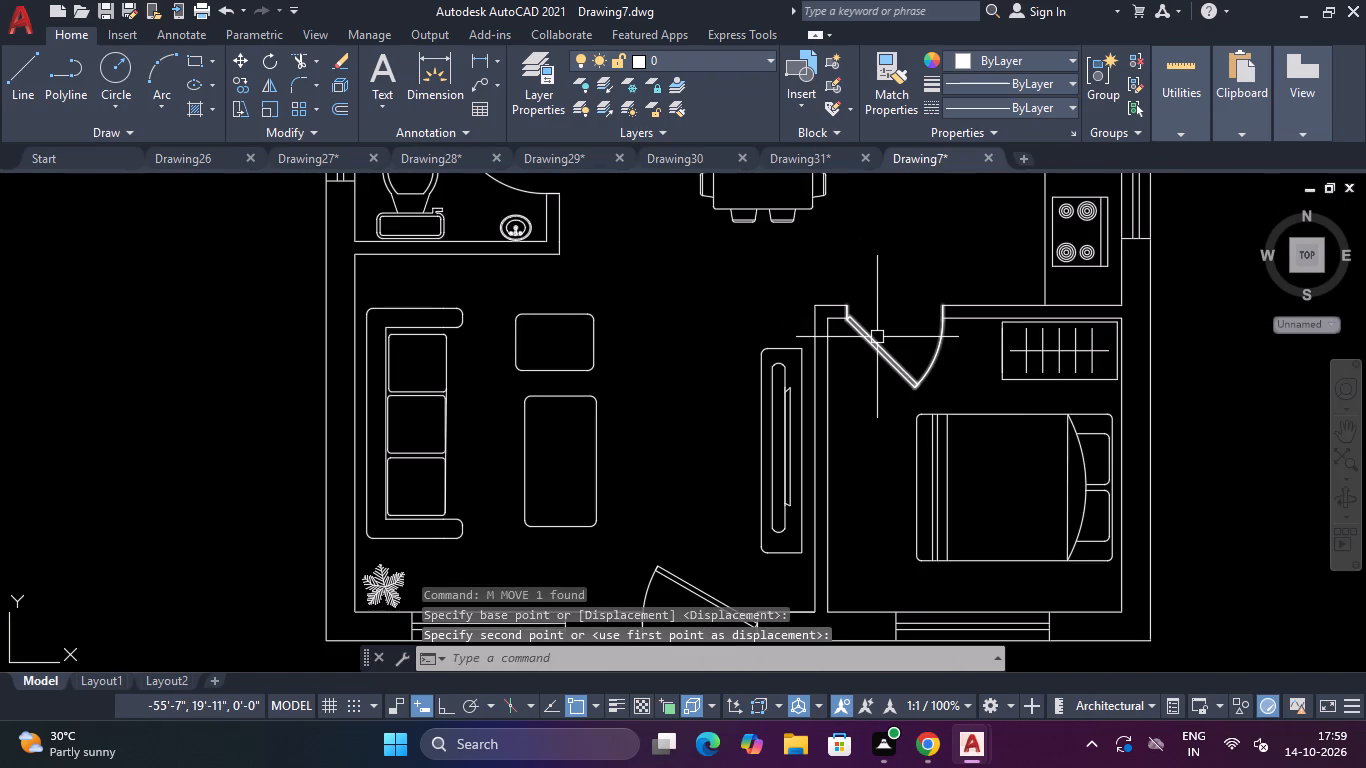
key(Escape)
key(Escape)
key(Escape)
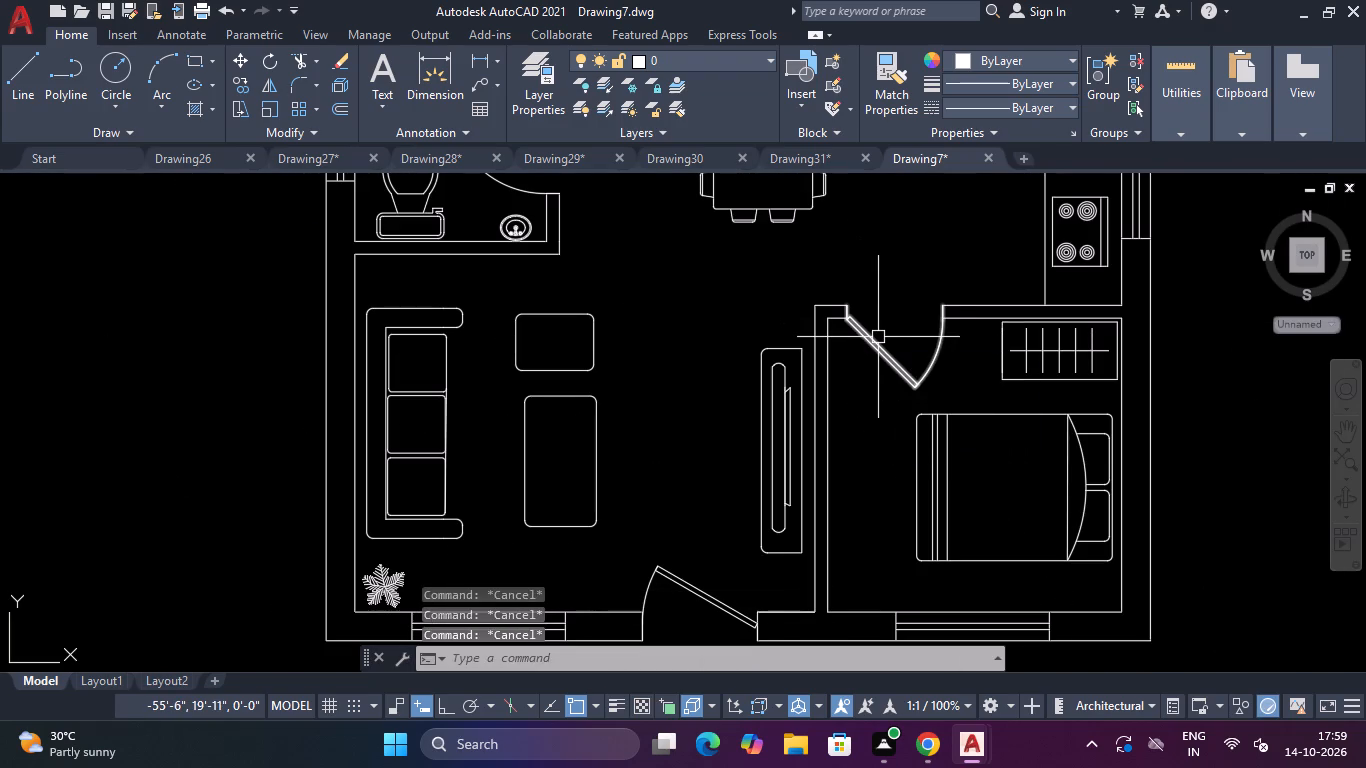
Move the northeast bedroom's door so its hinge-side frame corner snaps to the south corner of the wall between the two northern bedroom doors.
scroll(928, 311, down, 4)
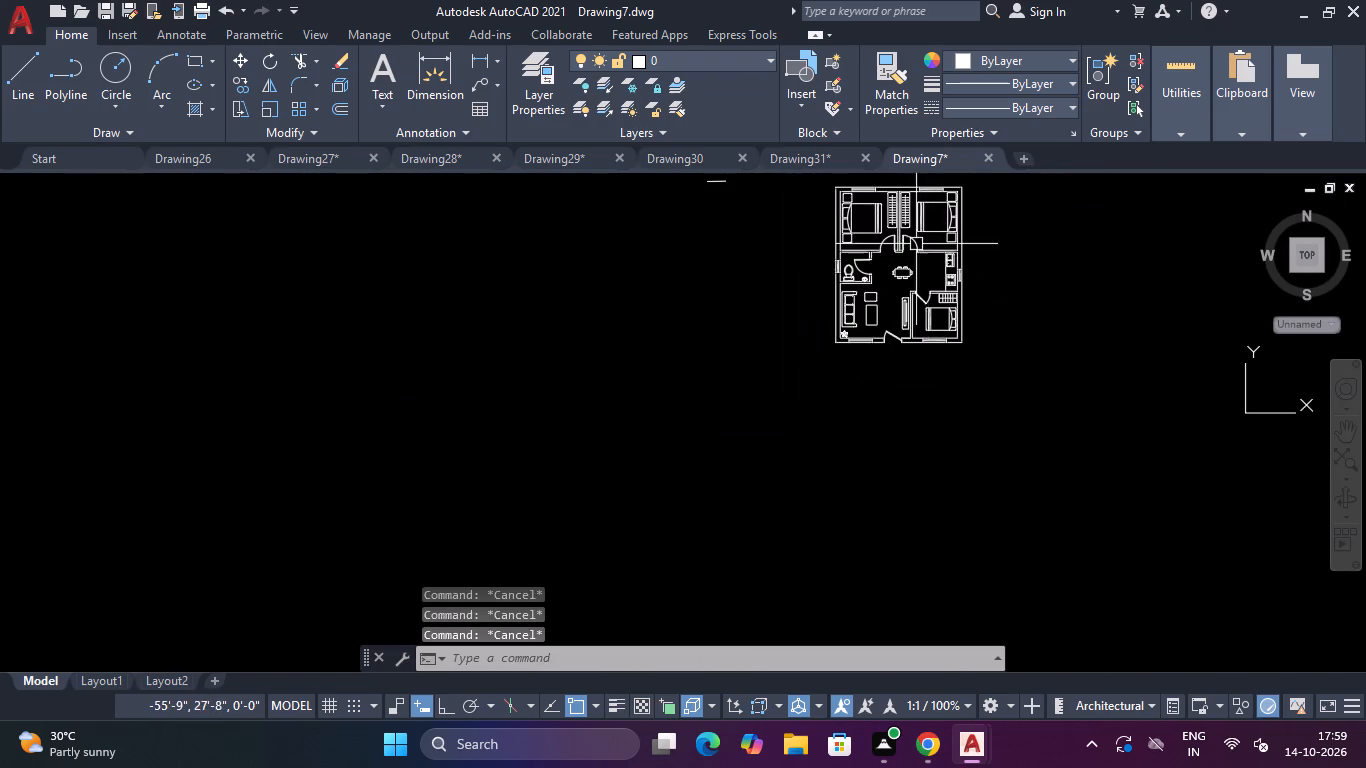
scroll(913, 240, up, 4)
click(912, 229)
text(M)
key(space)
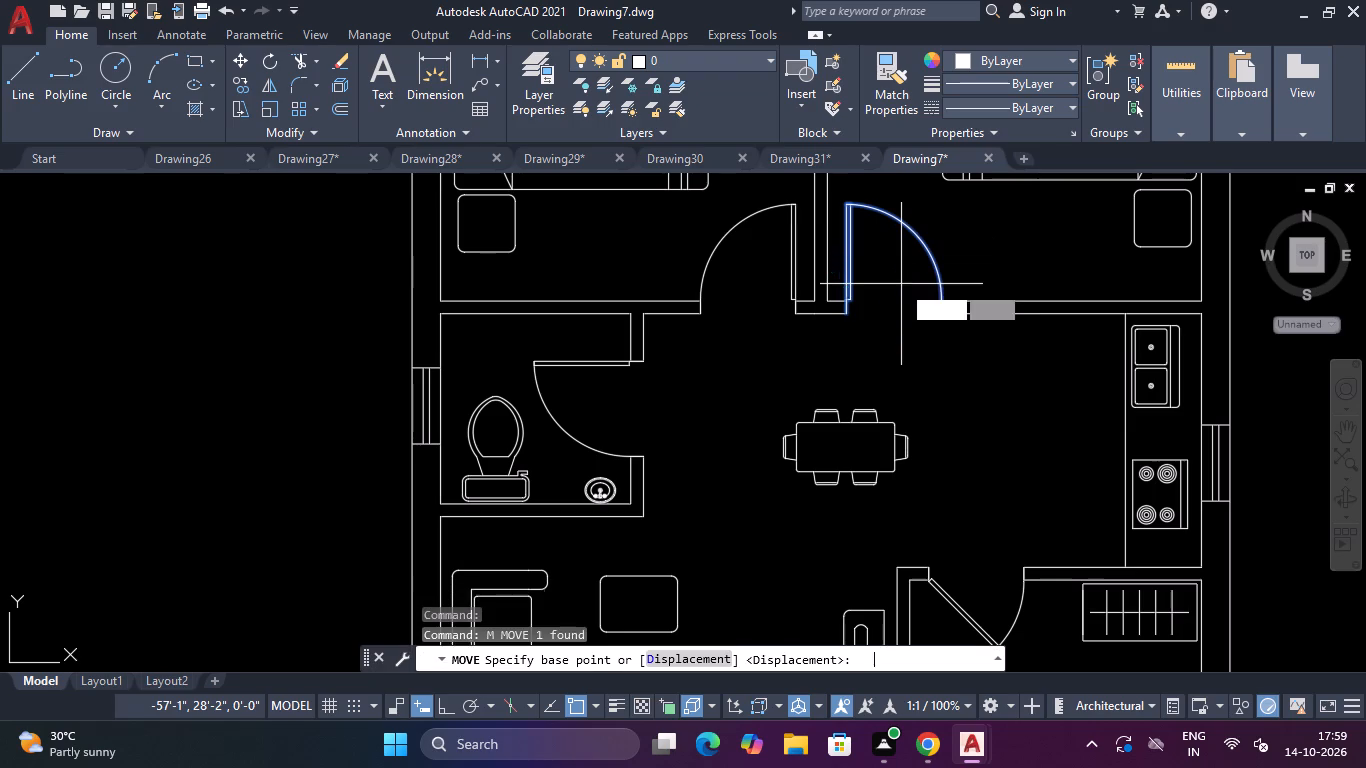
scroll(882, 294, up, 4)
click(660, 423)
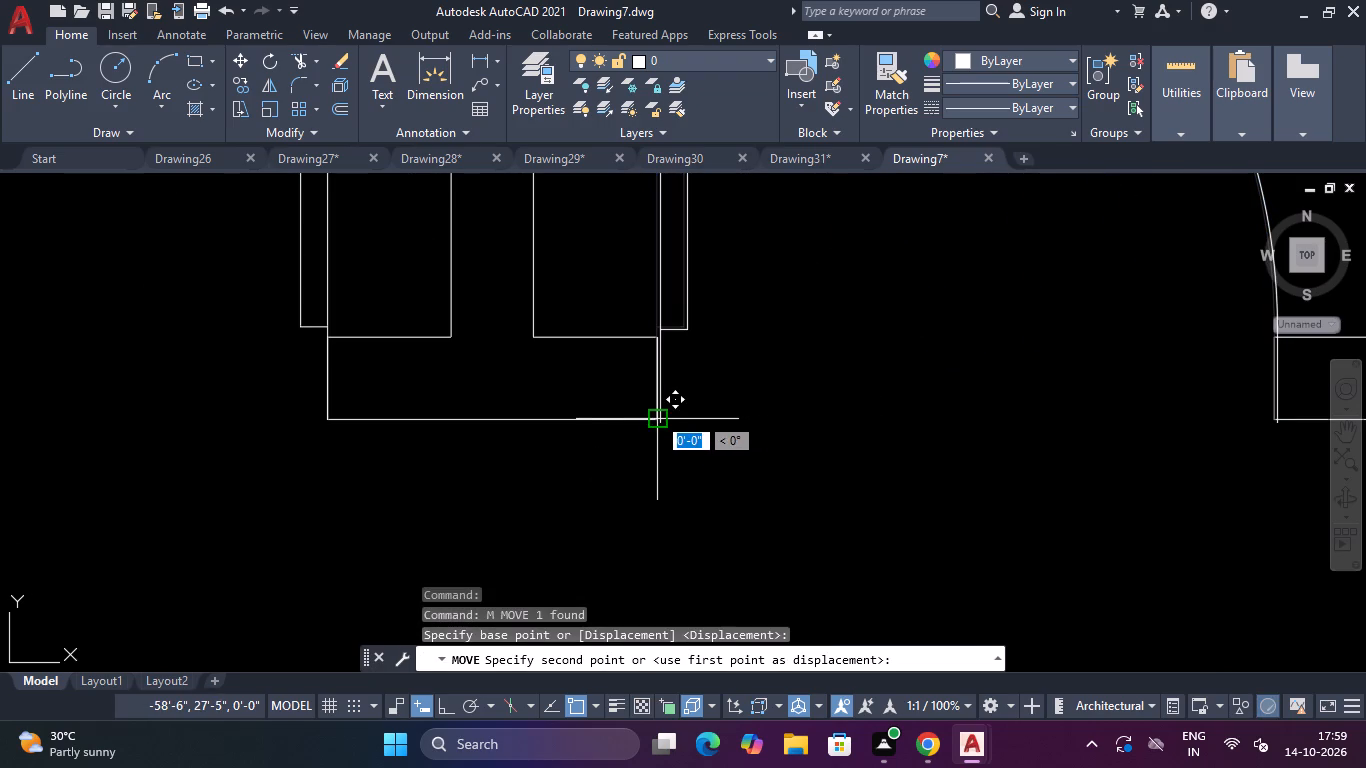
click(656, 413)
scroll(683, 411, down, 4)
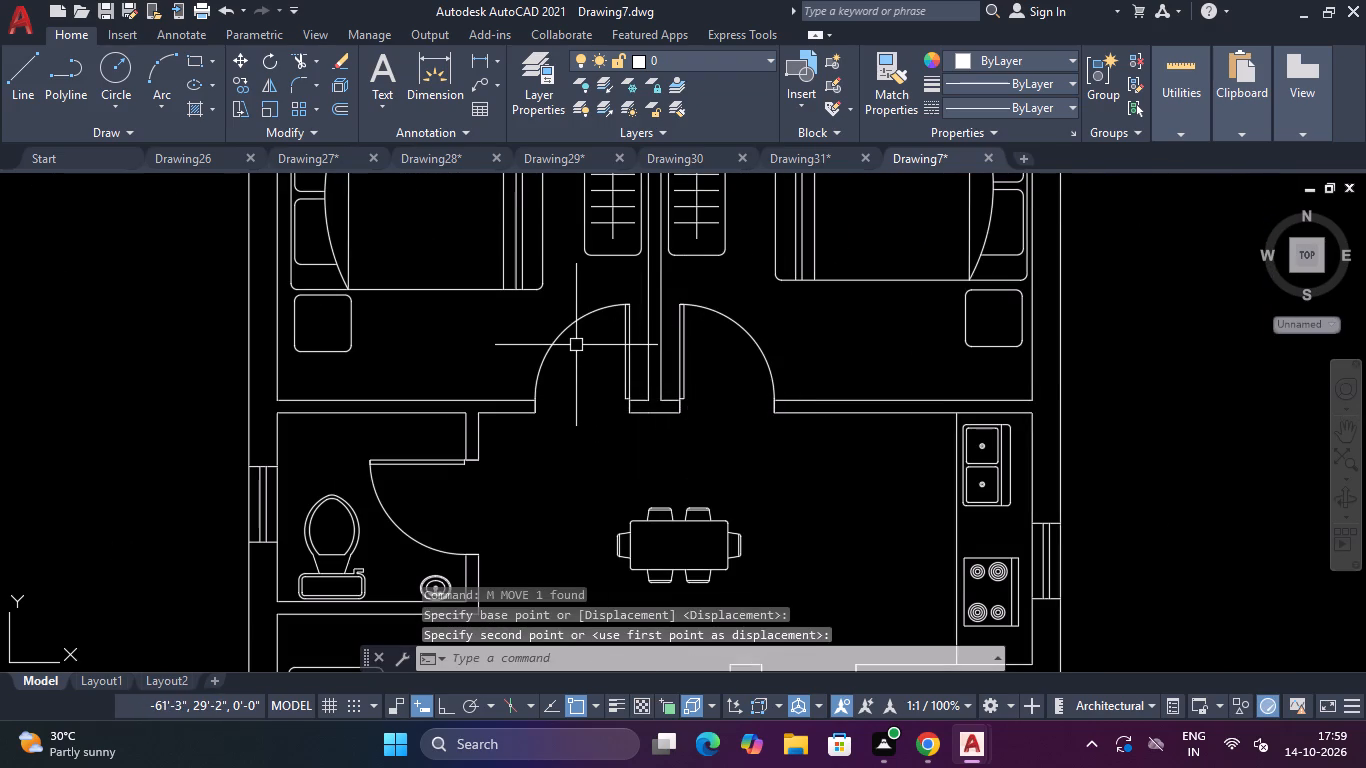
Move the northwest bedroom's door about 1" north along the edge of its wall opening.
click(575, 346)
click(518, 365)
text(M)
key(space)
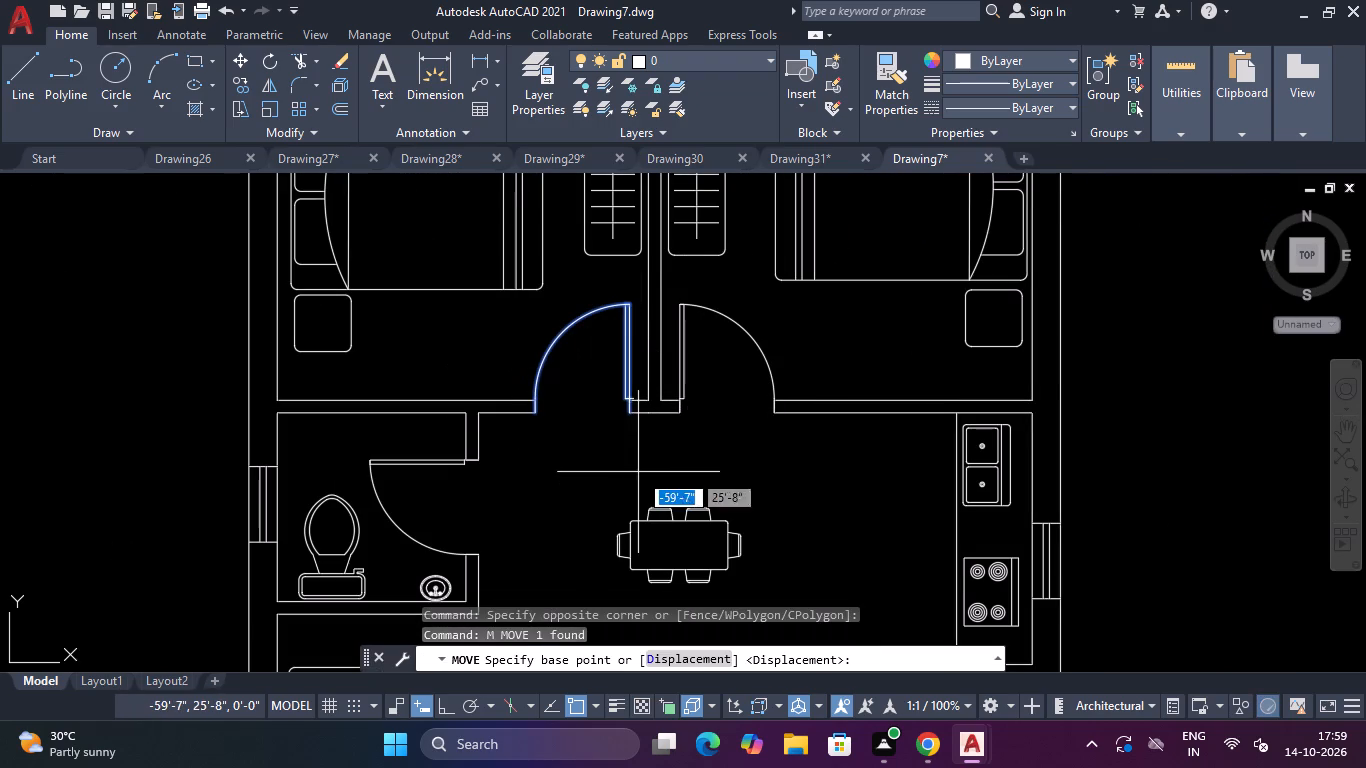
scroll(627, 429, up, 2)
click(632, 387)
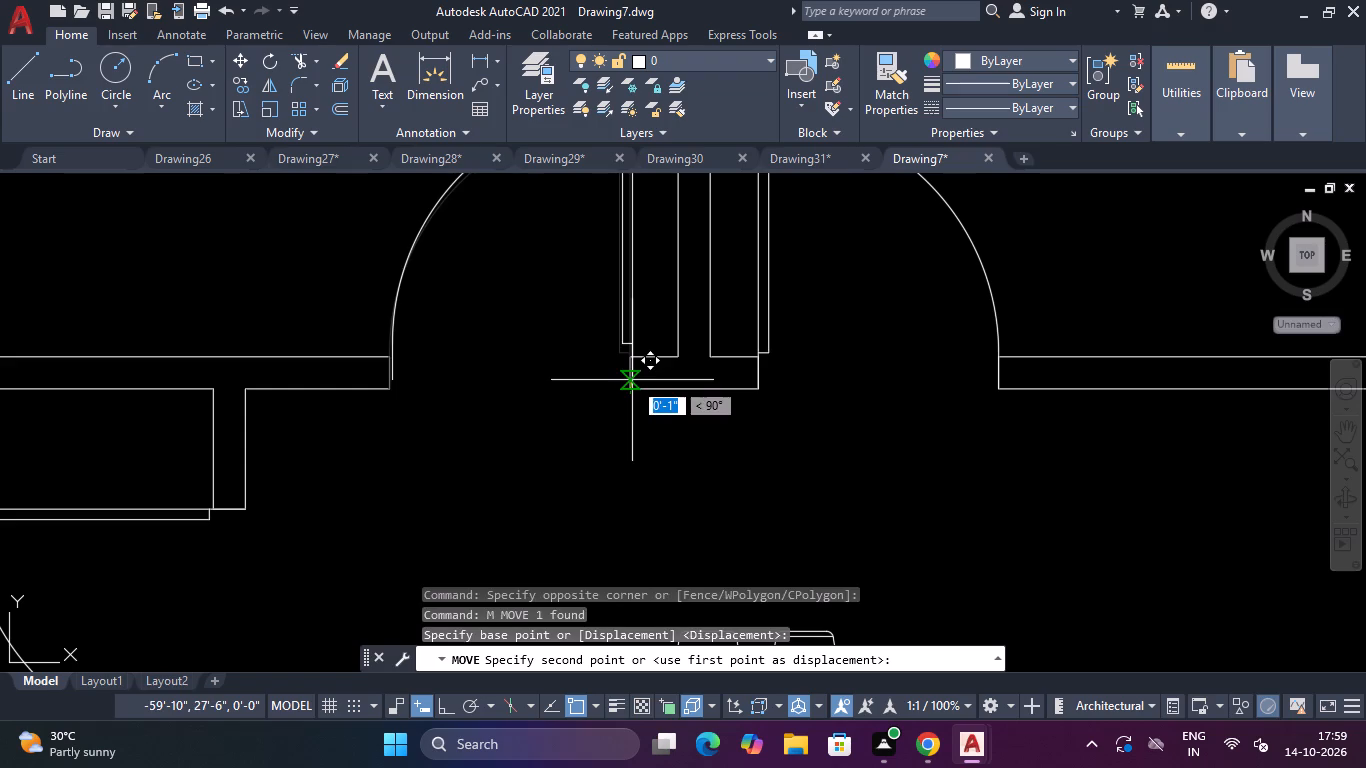
click(632, 380)
Save the floor plan as Drawing32 in the IBR folder, in AutoCAD 2018 drawing format.
scroll(630, 408, down, 5)
scroll(591, 473, up, 3)
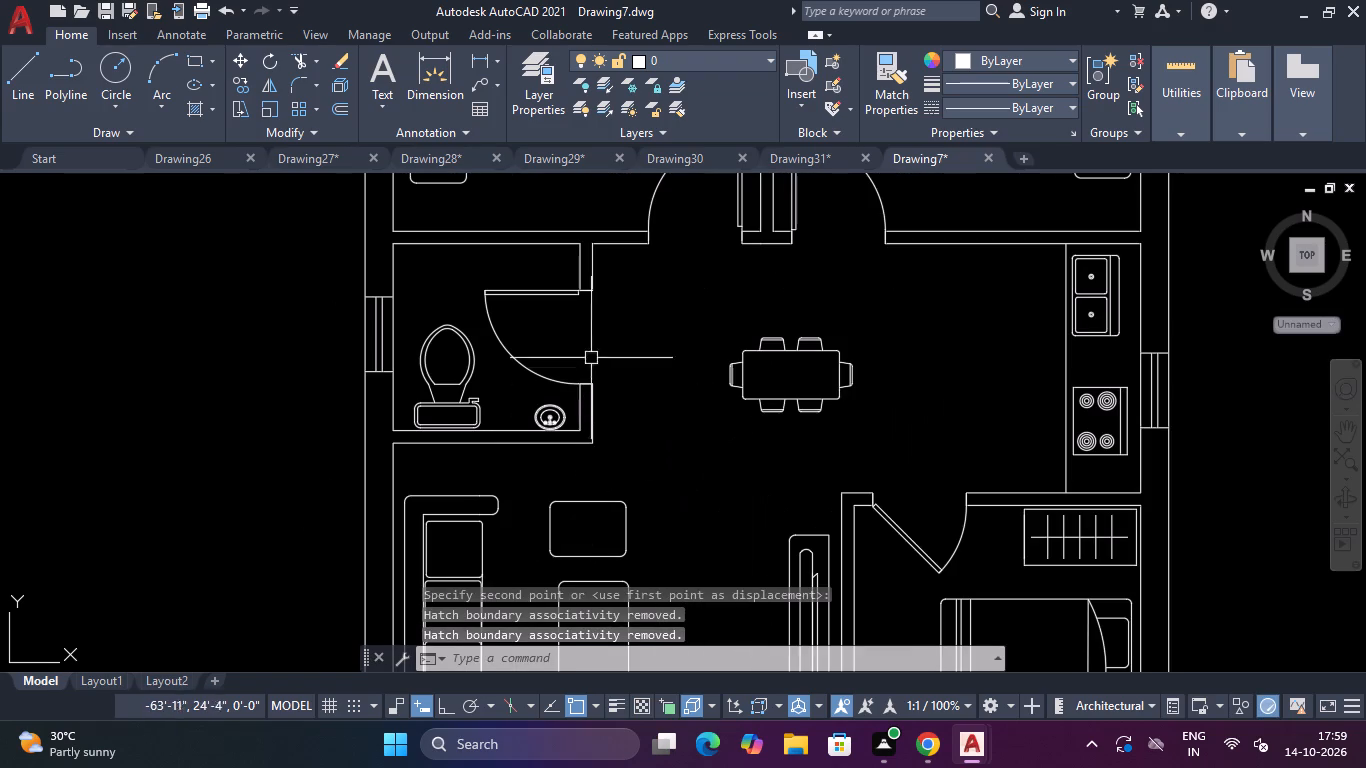
scroll(708, 347, down, 3)
scroll(727, 413, up, 2)
scroll(727, 434, down, 1)
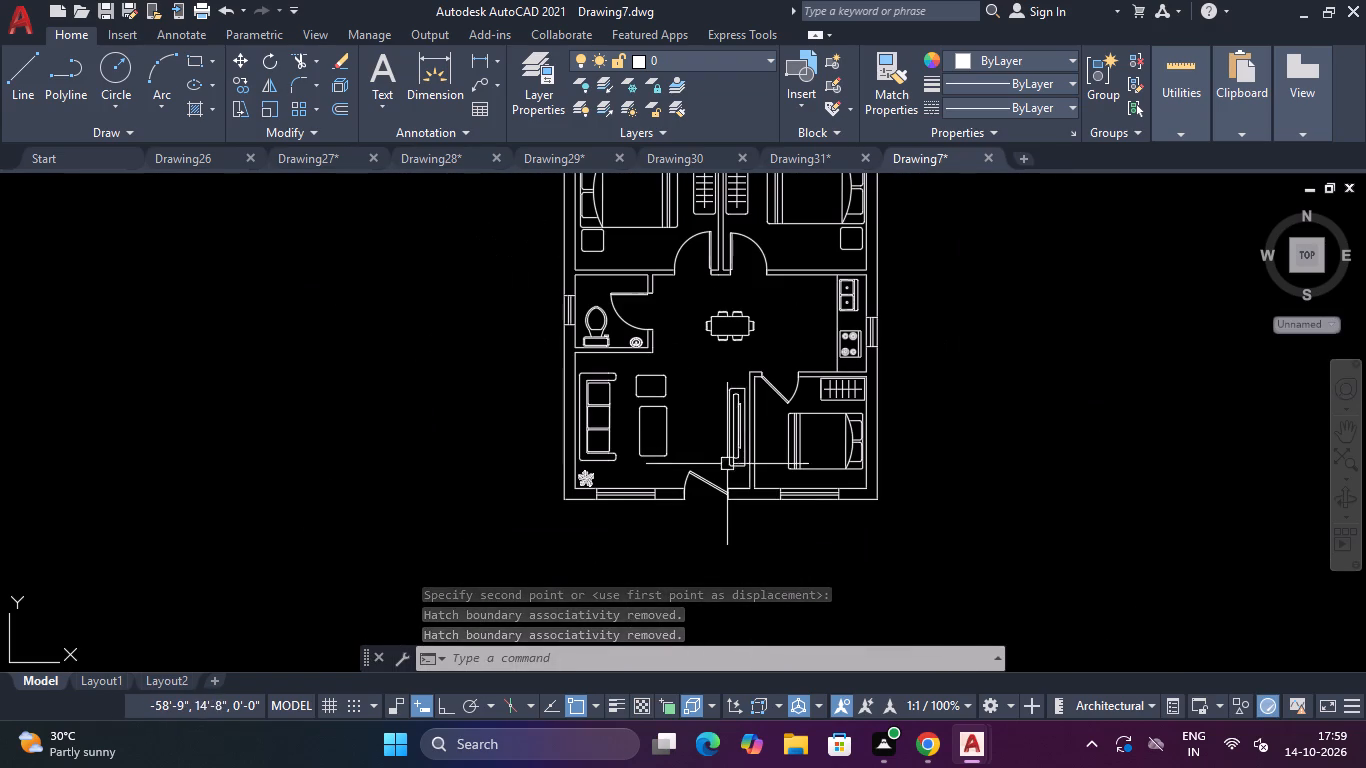
key(ctrl+s)
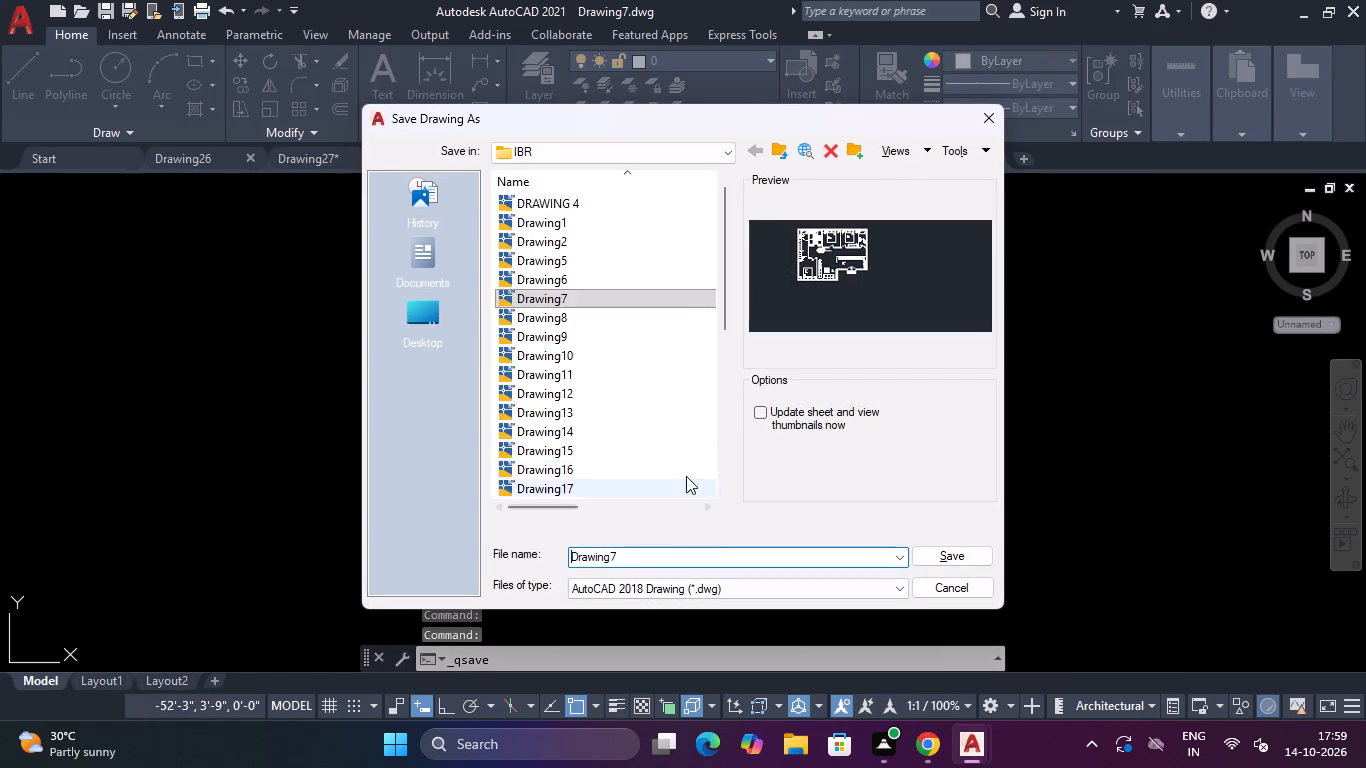
scroll(626, 425, down, 5)
click(672, 564)
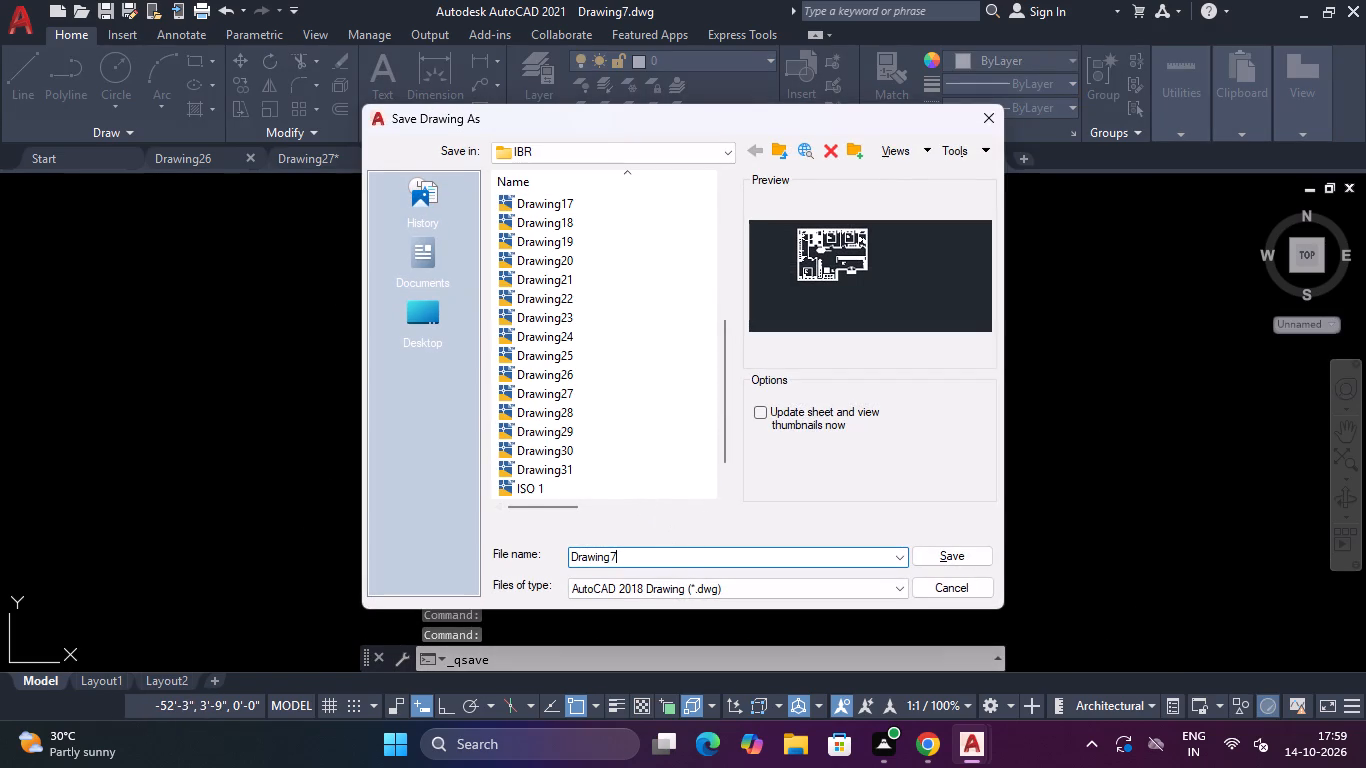
key(BackSpace)
text(35)
key(BackSpace)
key(2)
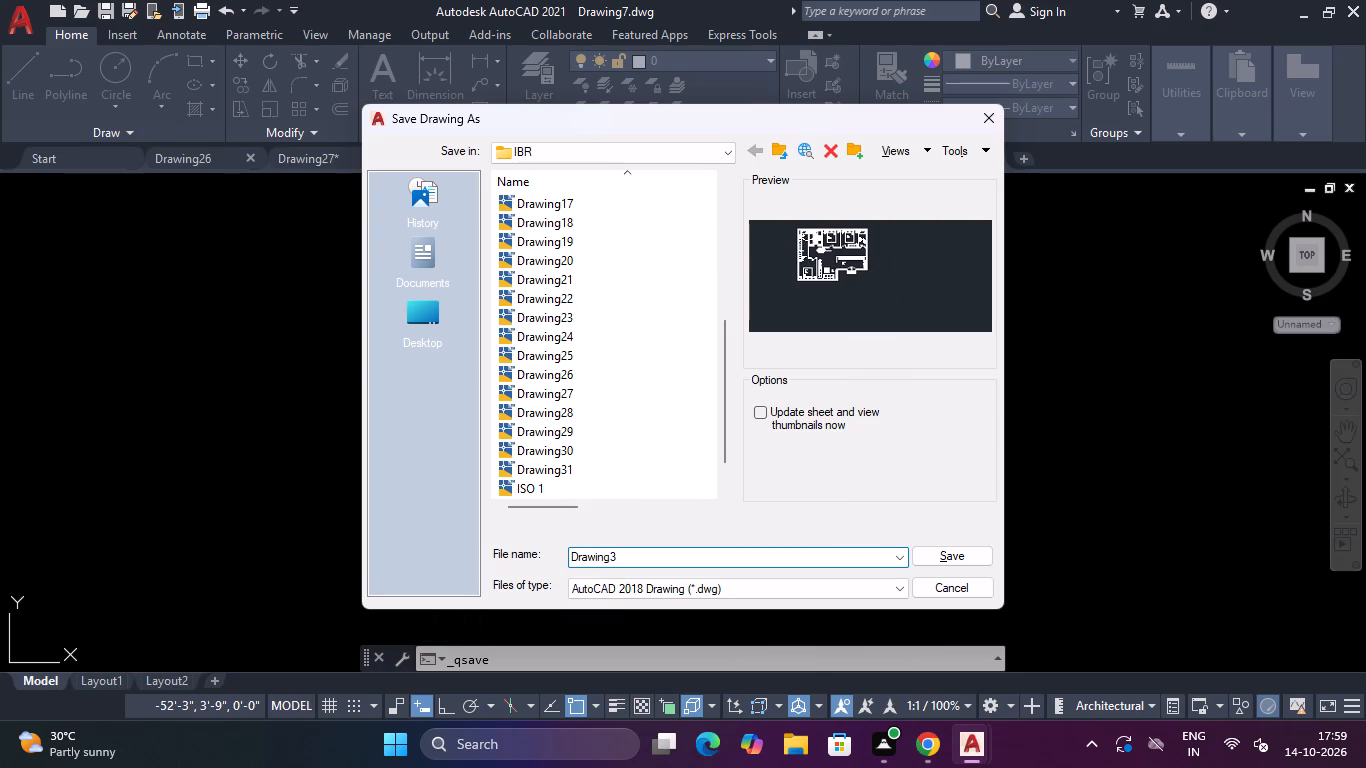
click(948, 550)
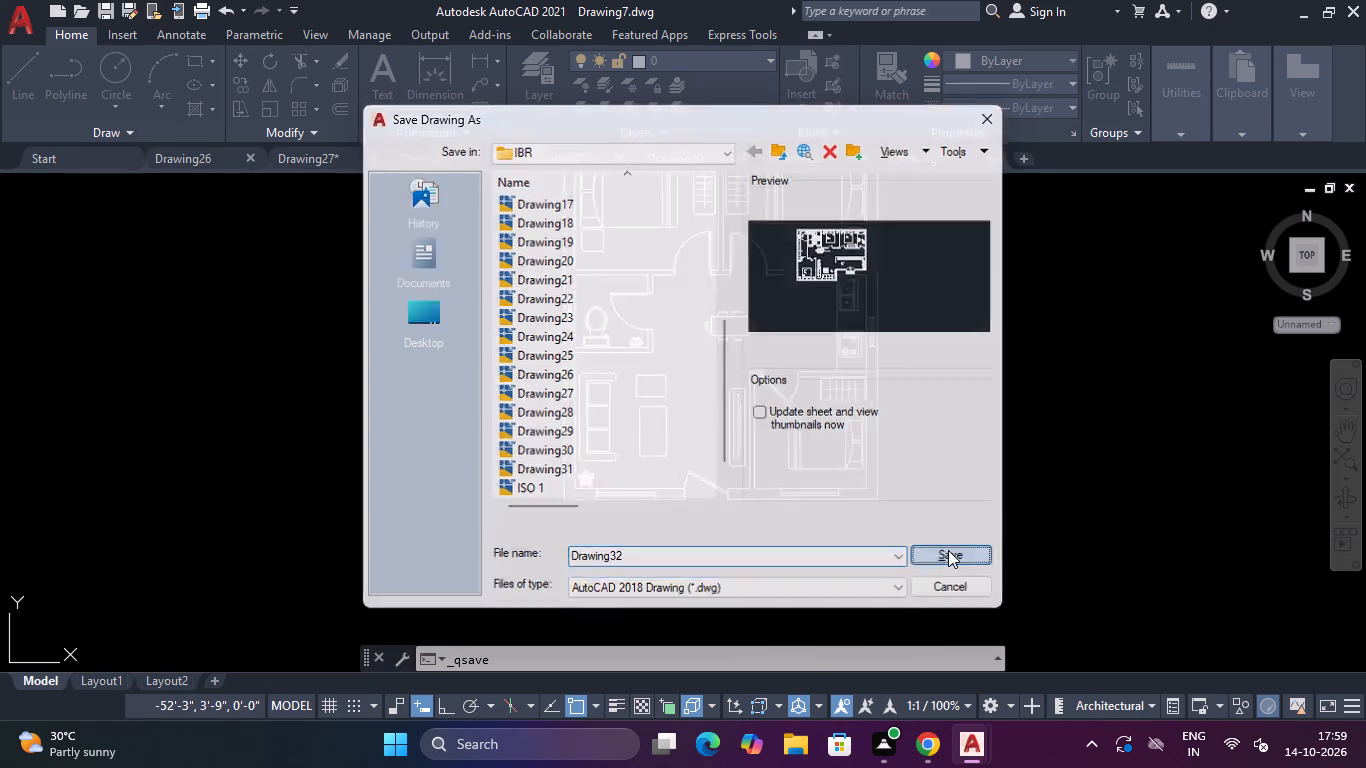
Check the whole floor plan and save the drawing again under its current name.
scroll(881, 501, down, 3)
scroll(881, 500, up, 2)
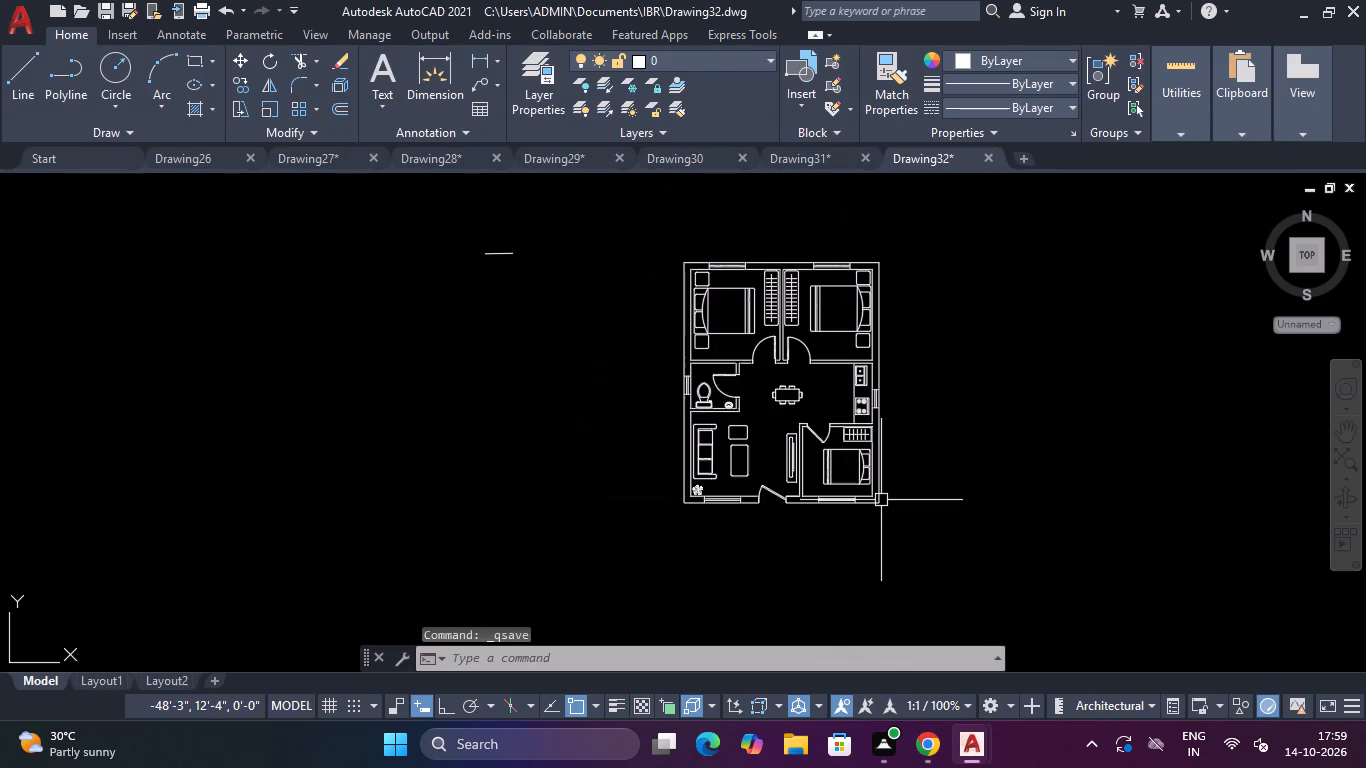
scroll(731, 396, up, 2)
scroll(767, 529, down, 2)
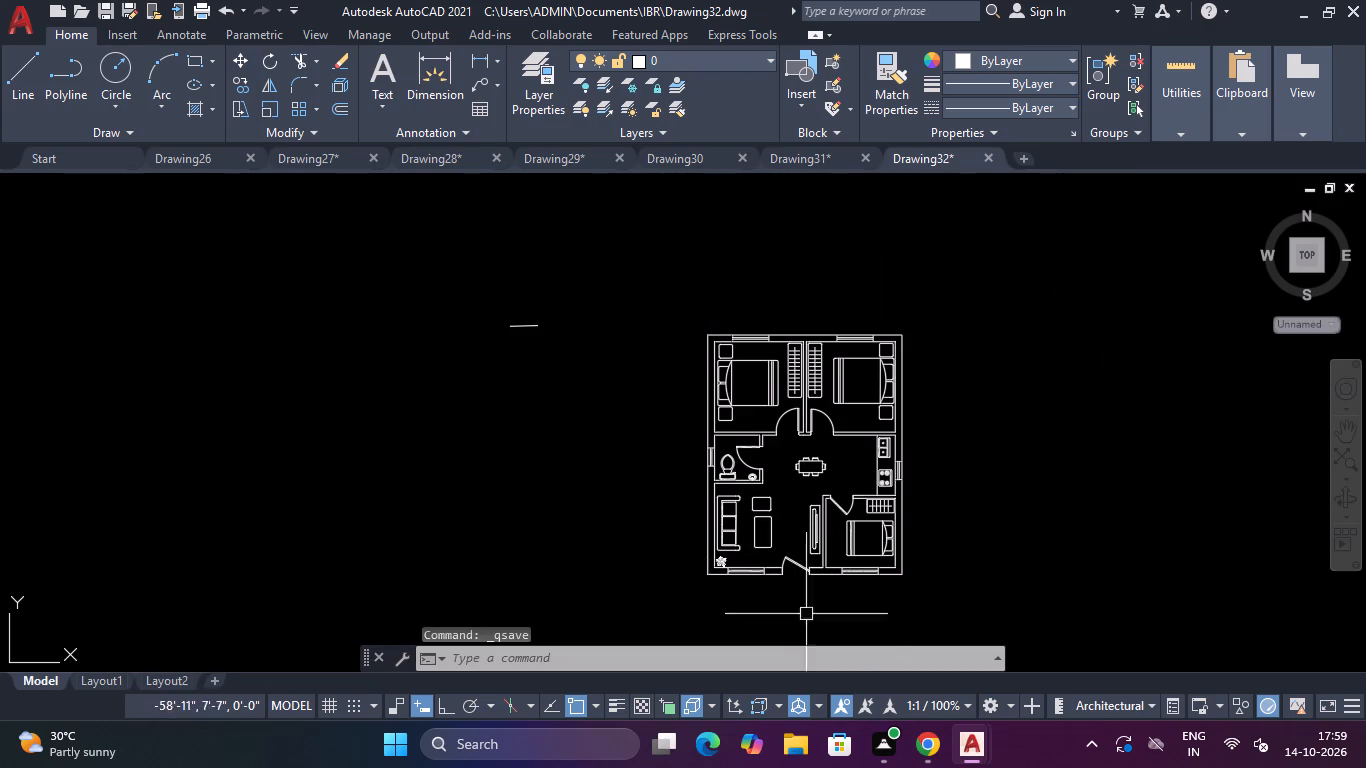
key(ctrl+s)
Erase the small stray object lying west of the floor plan and save the drawing.
click(554, 232)
click(483, 351)
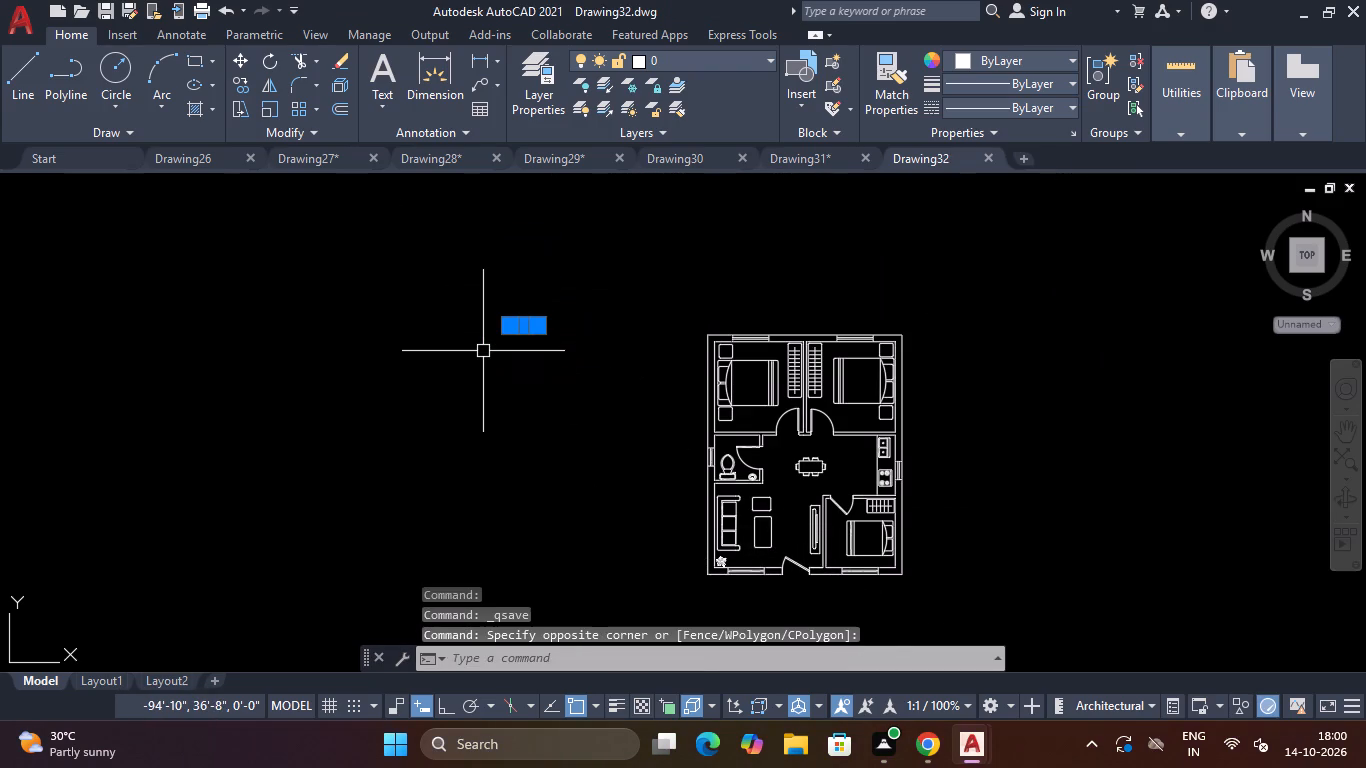
key(Delete)
key(Delete)
key(Delete)
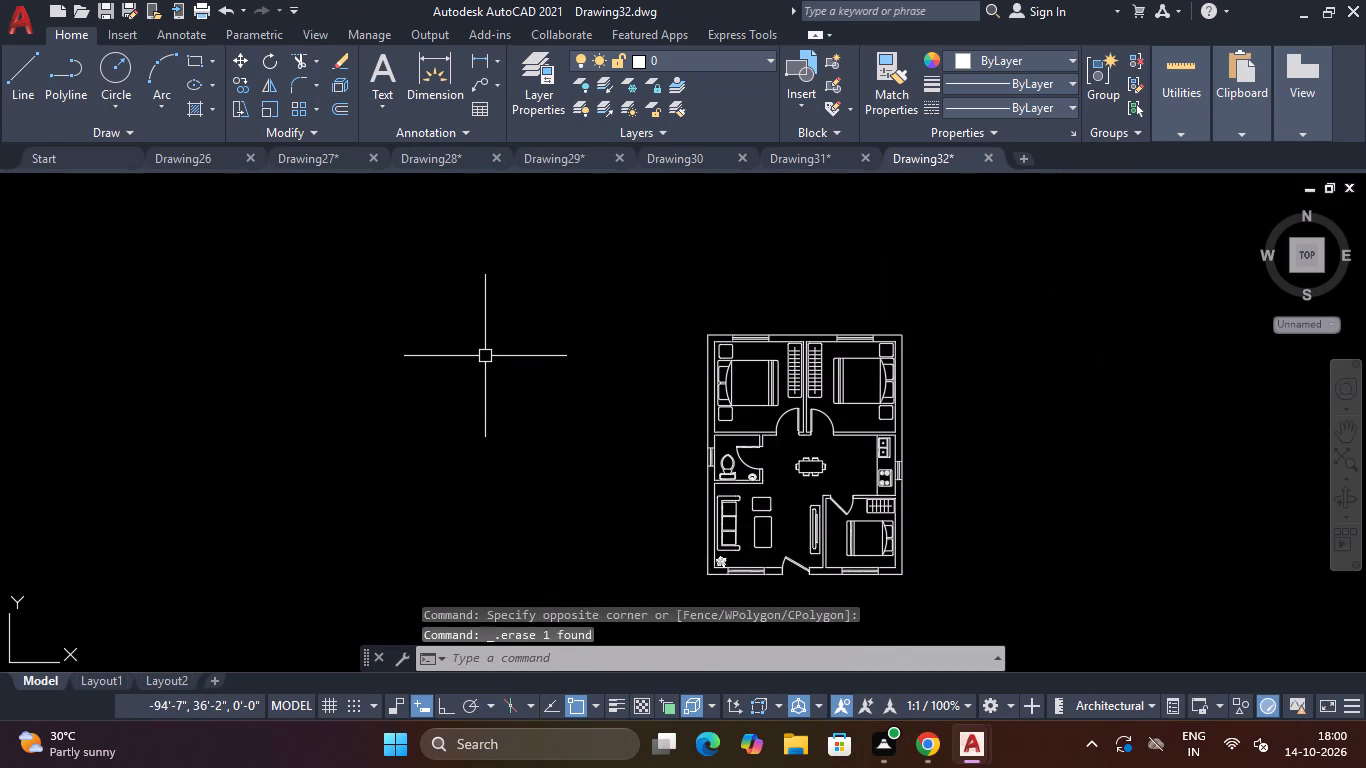
key(ctrl+s)
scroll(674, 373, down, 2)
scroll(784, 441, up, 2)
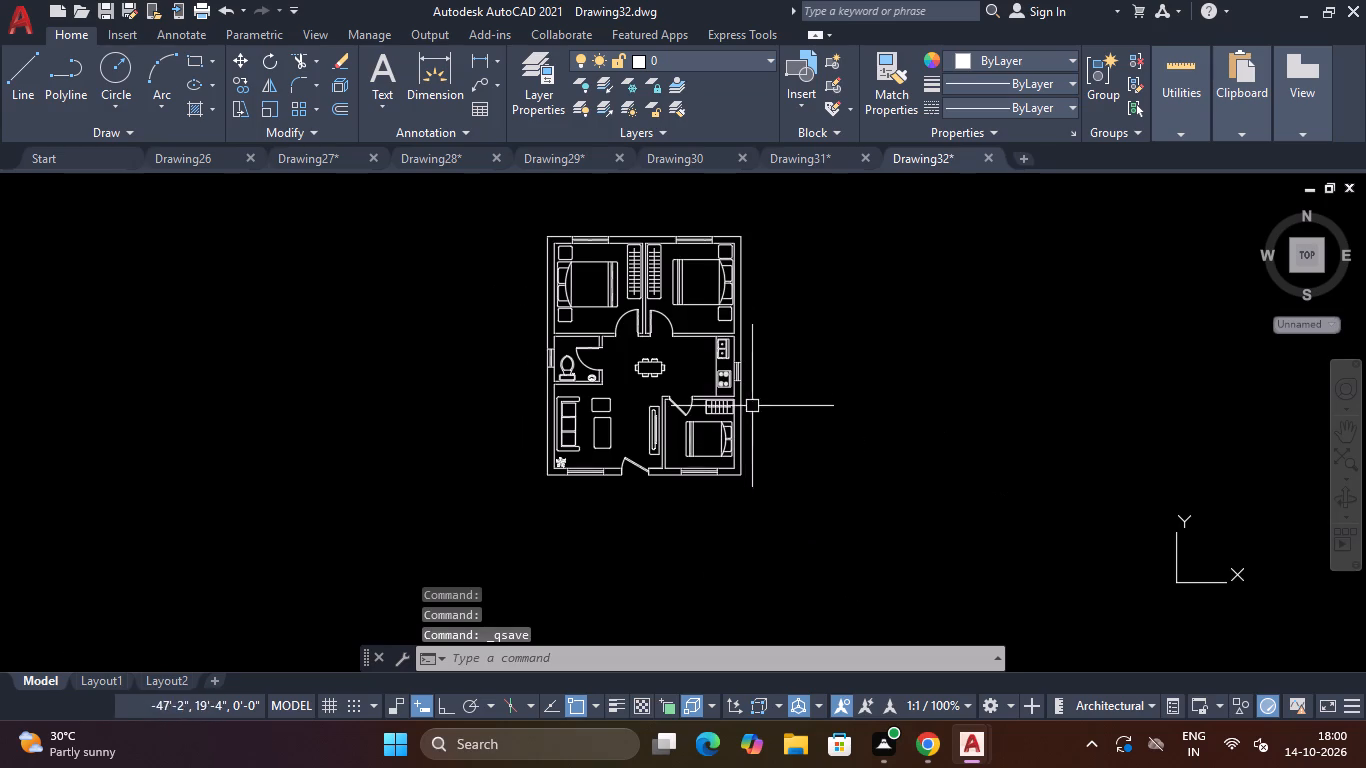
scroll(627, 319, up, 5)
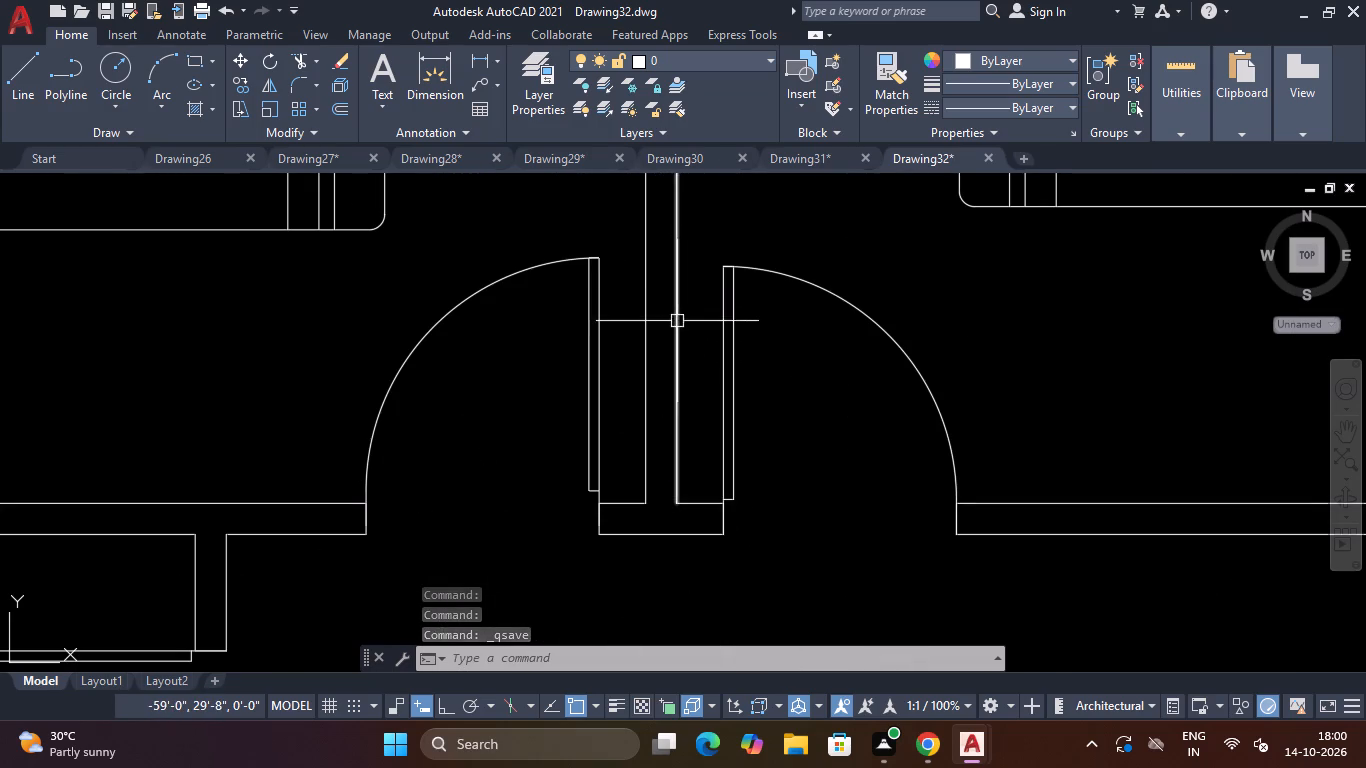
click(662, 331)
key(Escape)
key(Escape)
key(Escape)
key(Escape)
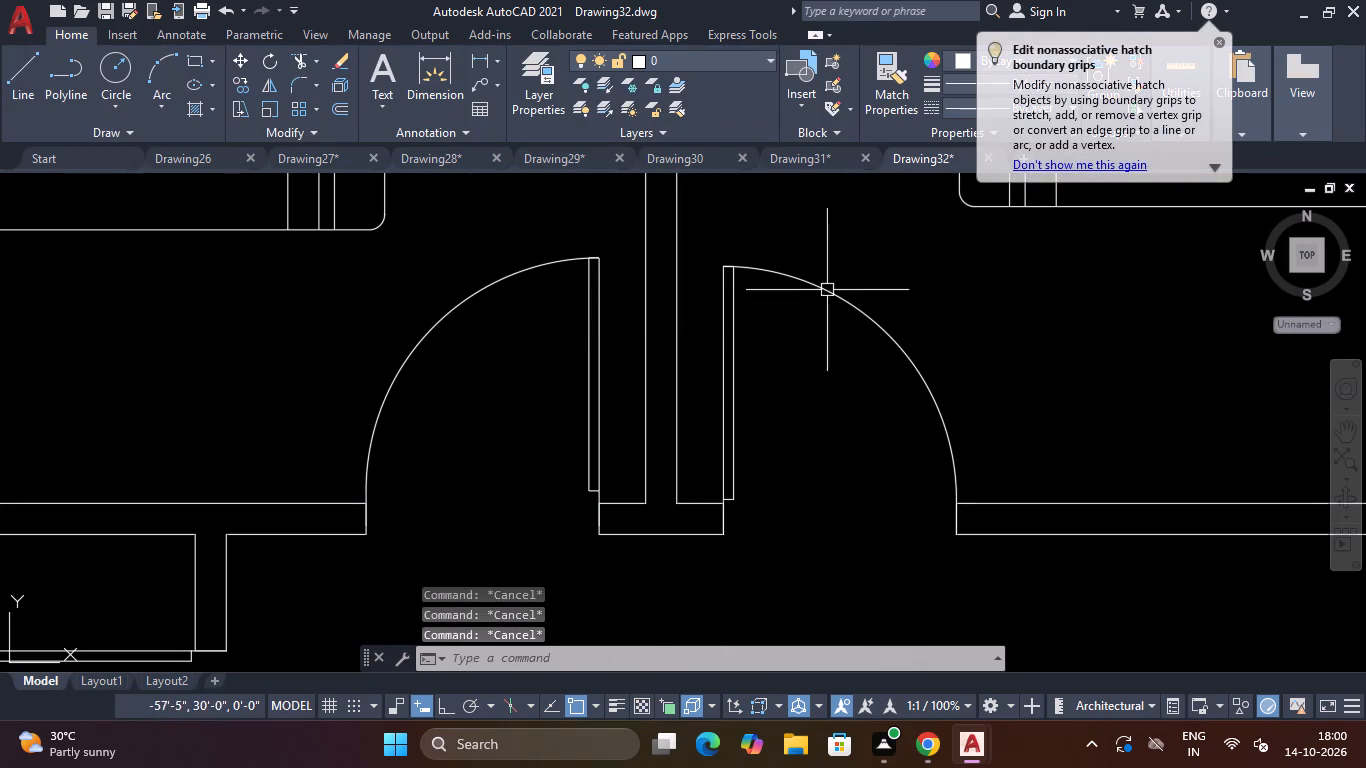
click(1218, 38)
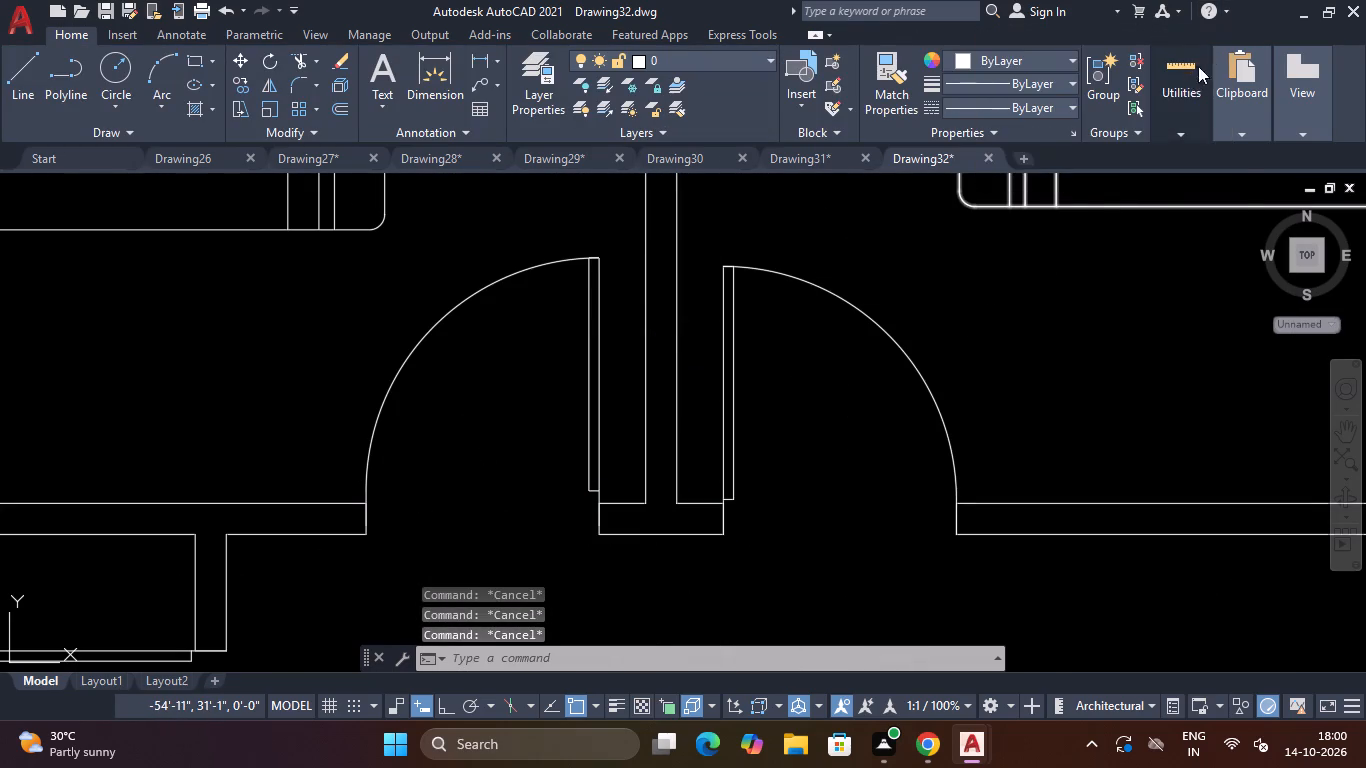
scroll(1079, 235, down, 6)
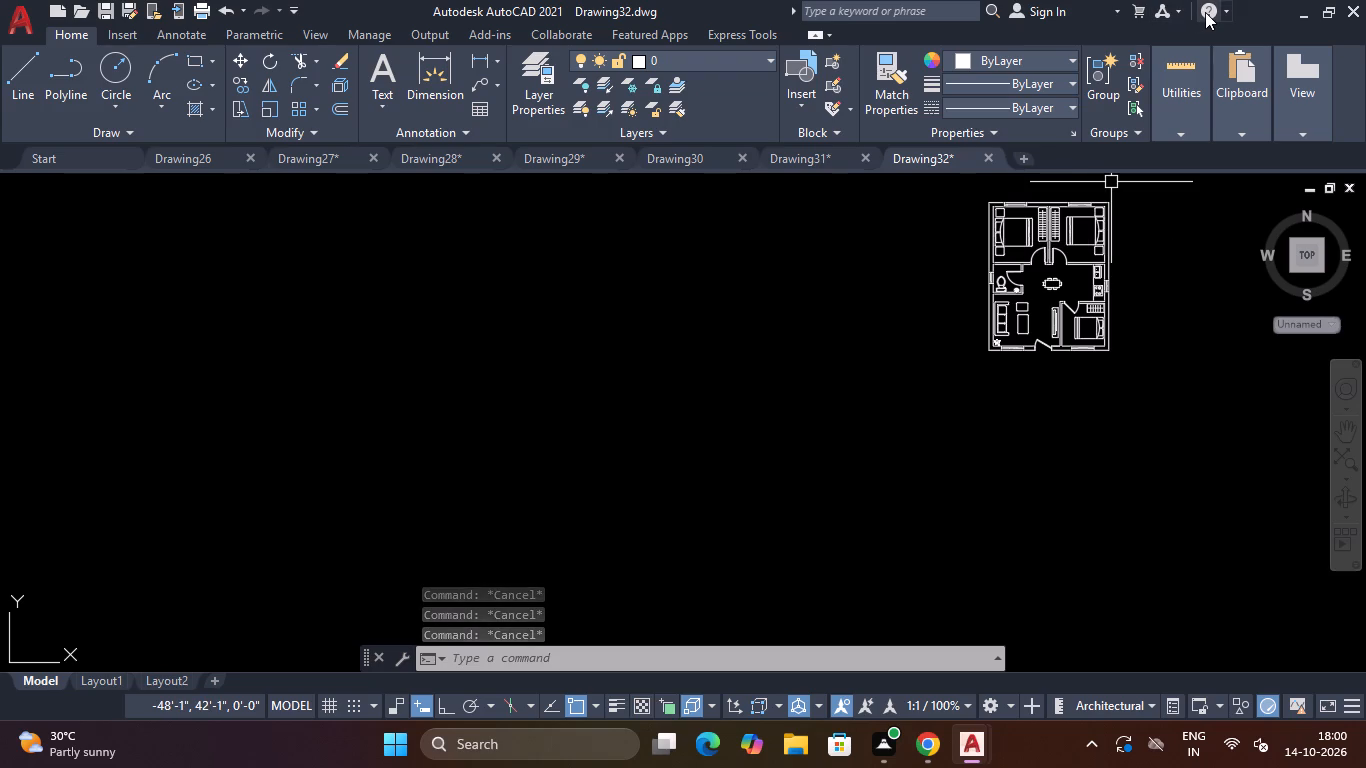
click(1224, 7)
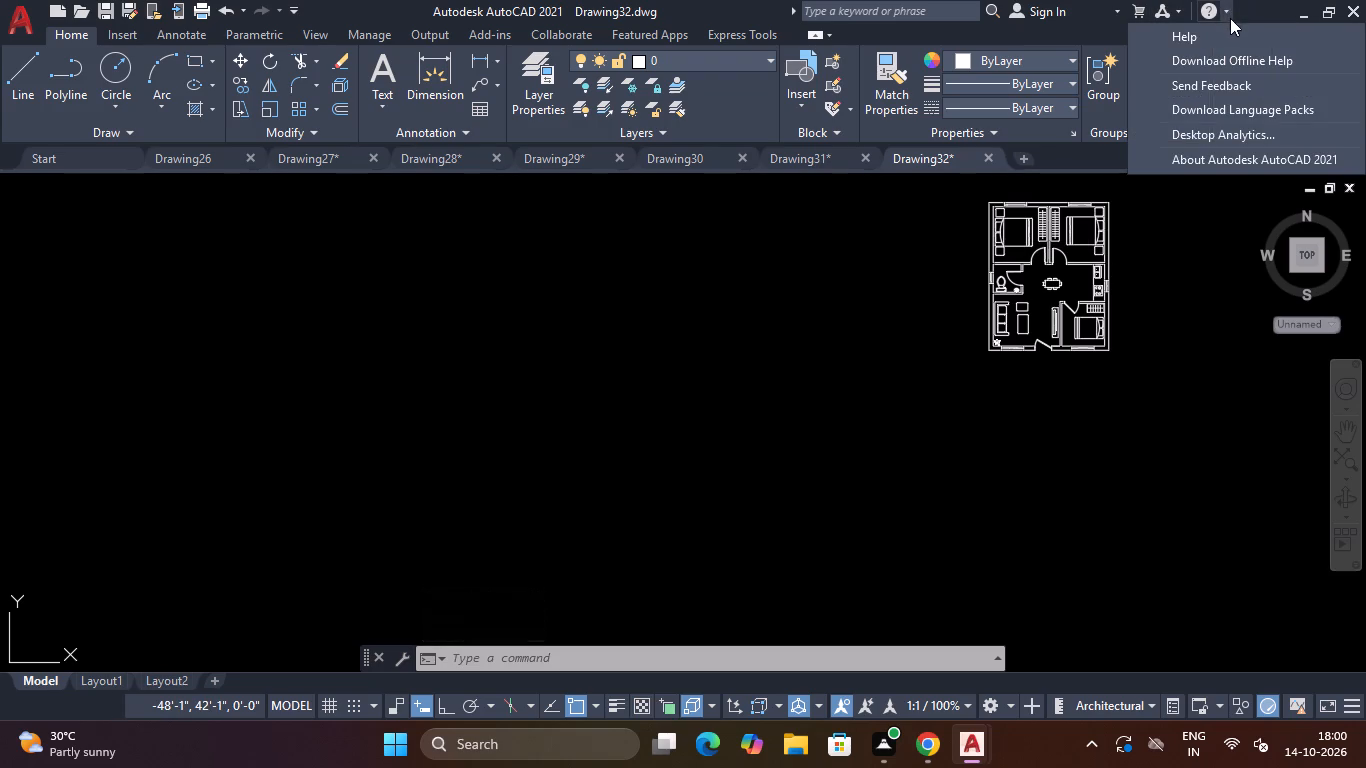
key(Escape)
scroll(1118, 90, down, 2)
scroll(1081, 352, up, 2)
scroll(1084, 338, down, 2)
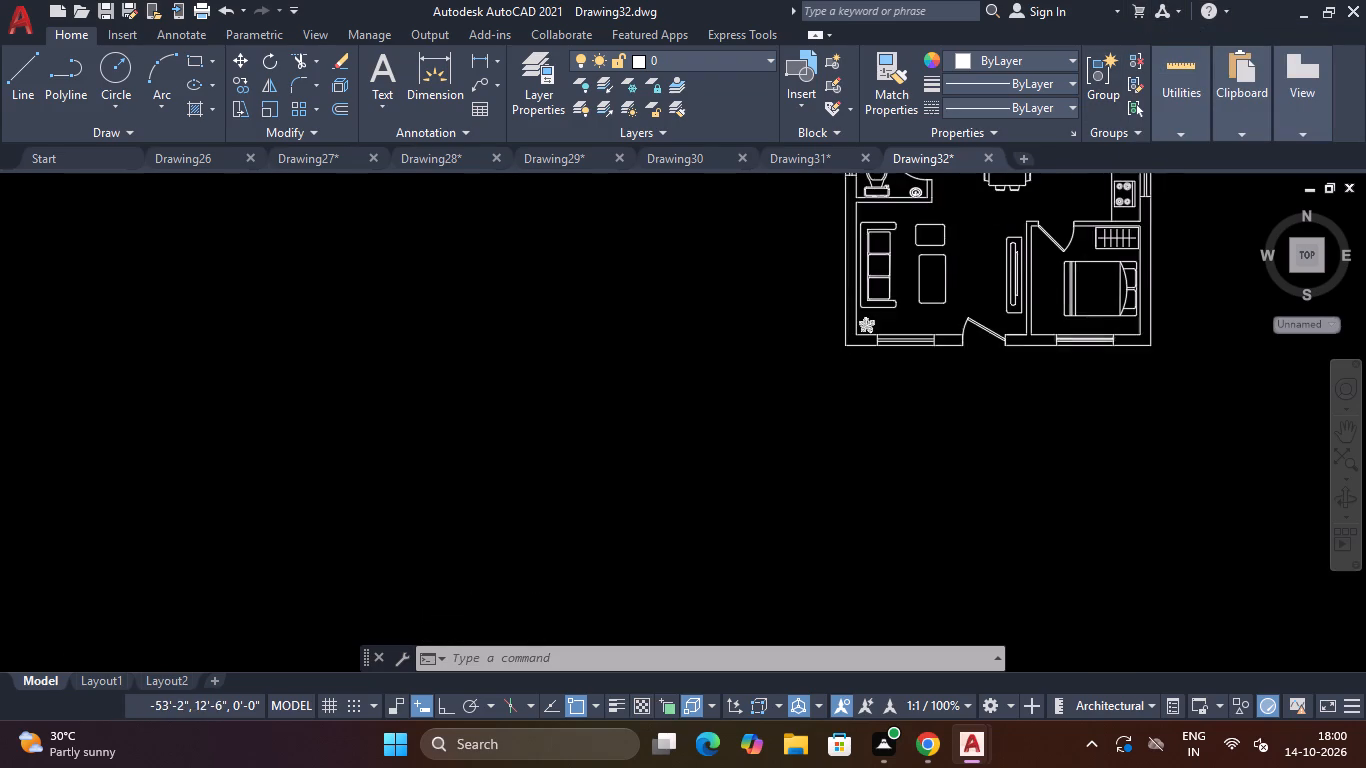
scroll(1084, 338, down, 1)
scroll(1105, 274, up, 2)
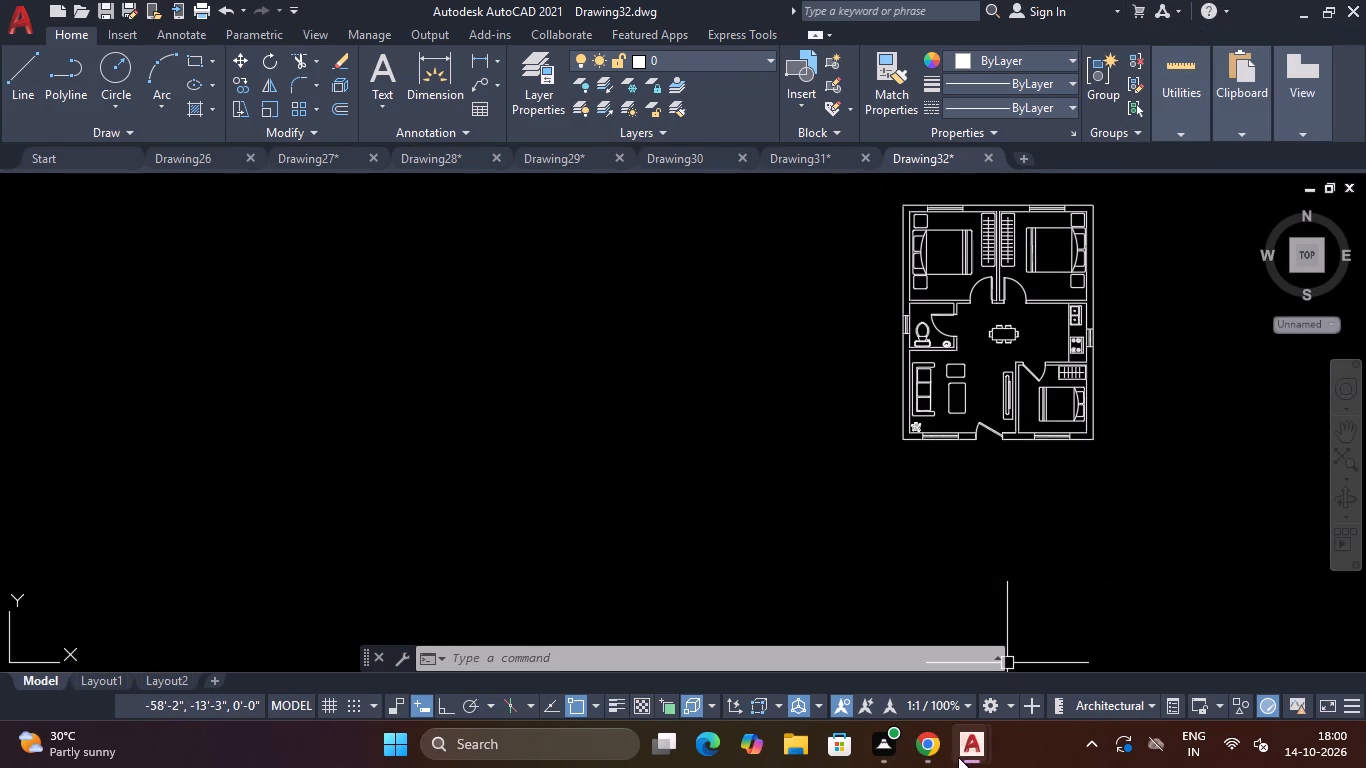